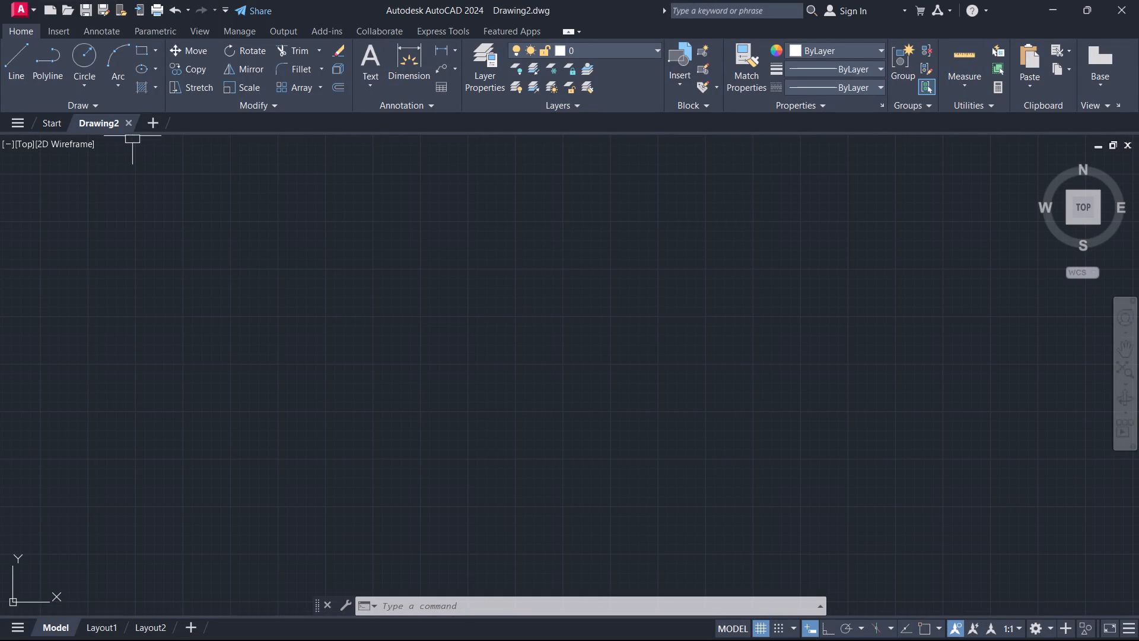
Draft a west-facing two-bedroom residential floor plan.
Close the empty Drawing2 and start a new blank drawing.
click(126, 122)
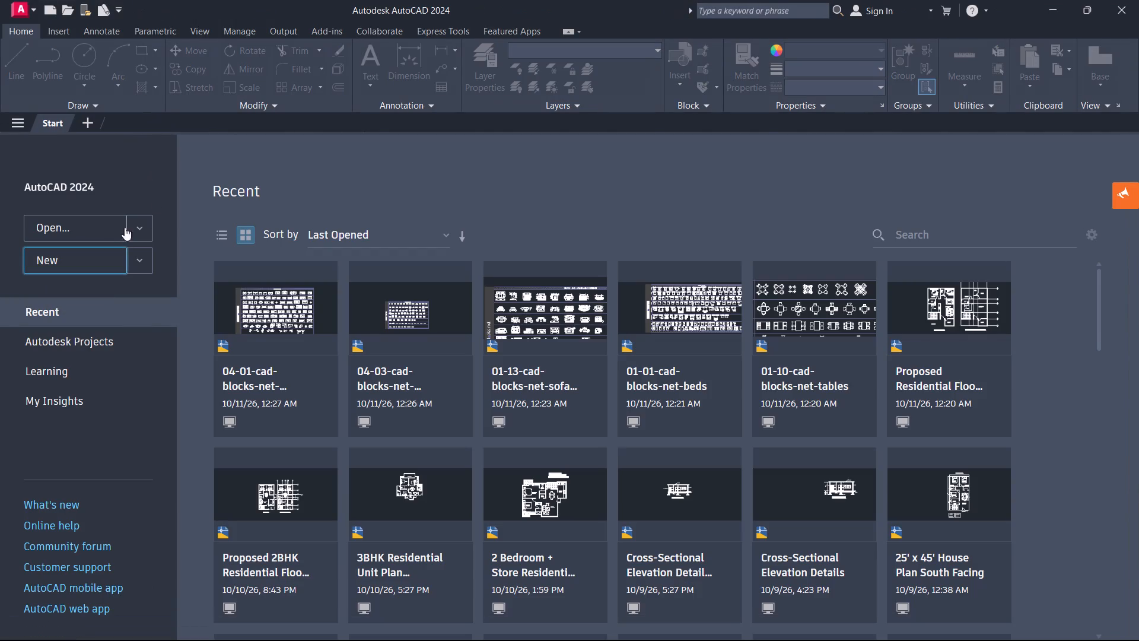
click(105, 249)
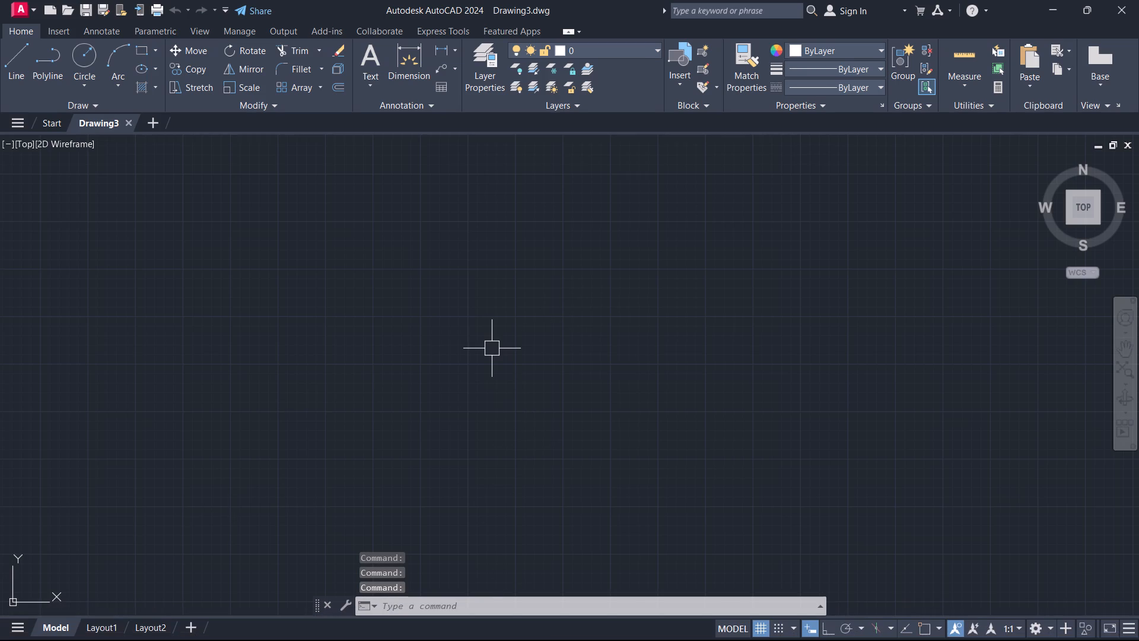
Turn on command logging with LOGFILEON.
text(logf)
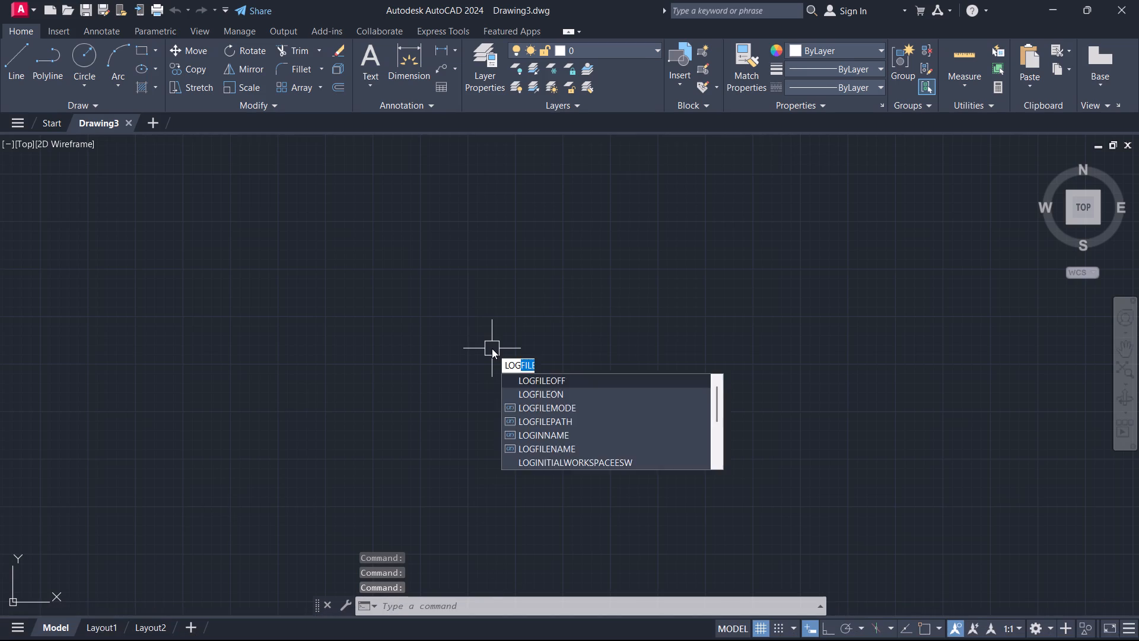
text(ileon)
key(Return)
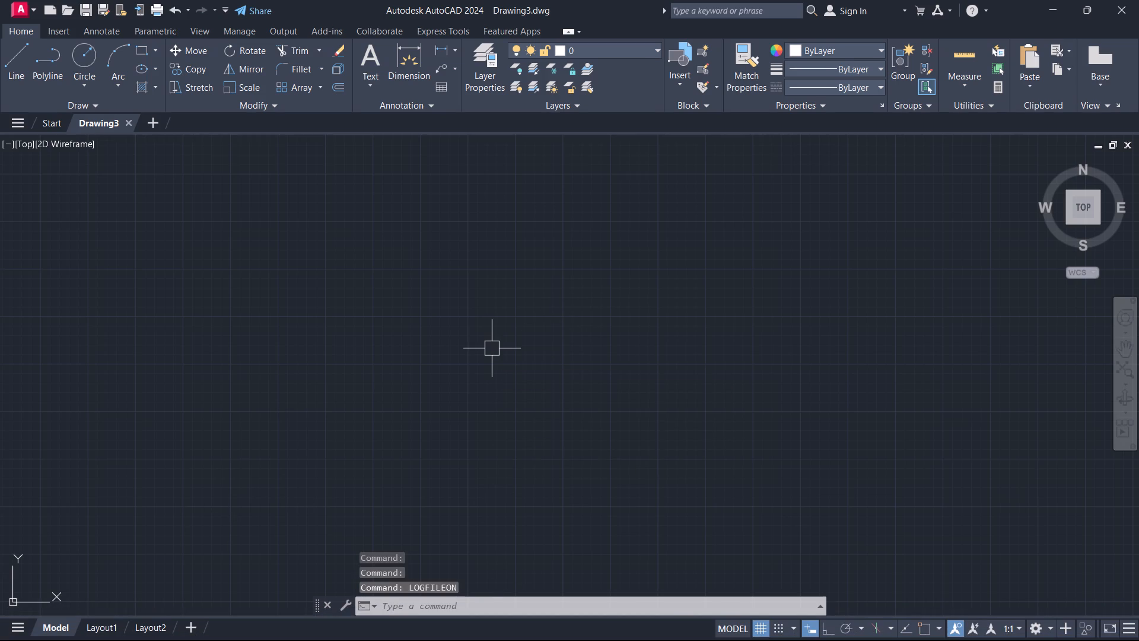
Set the drawing's length units to Engineering with a precision of 0'-0.0".
text(un)
key(space)
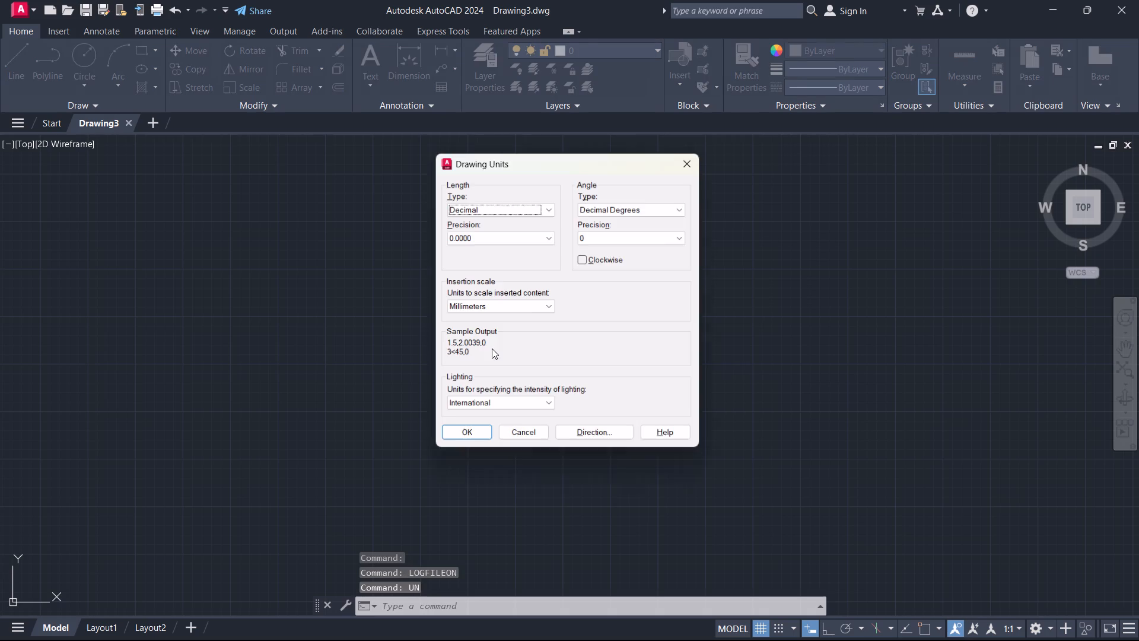
key(Down)
key(Up)
key(Down)
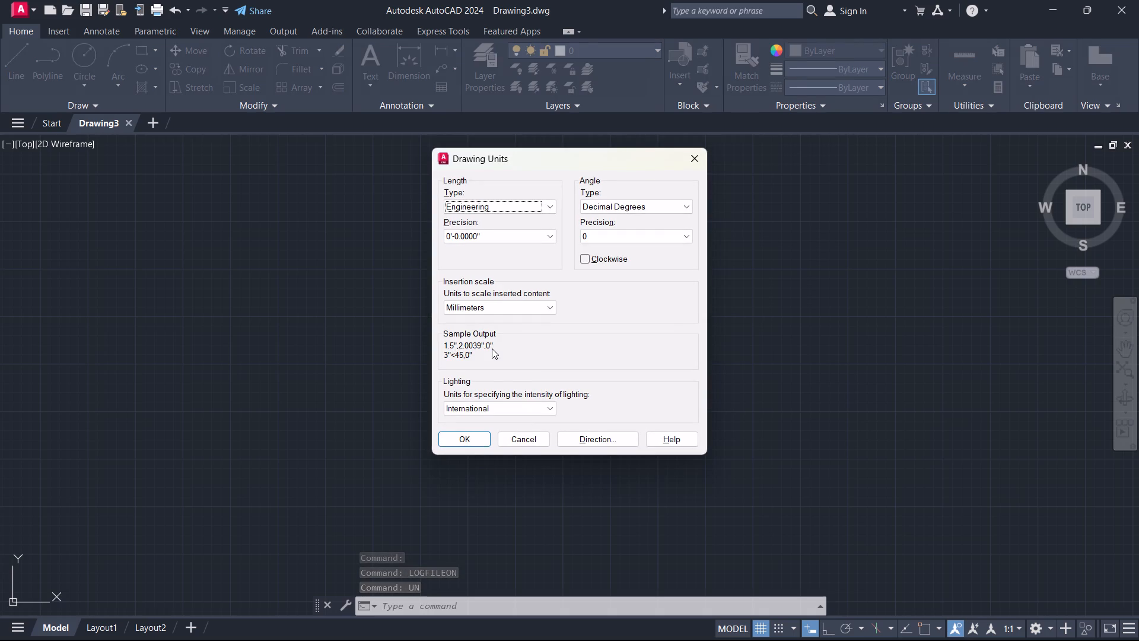
key(Tab)
key(Down)
key(Up)
key(Up)
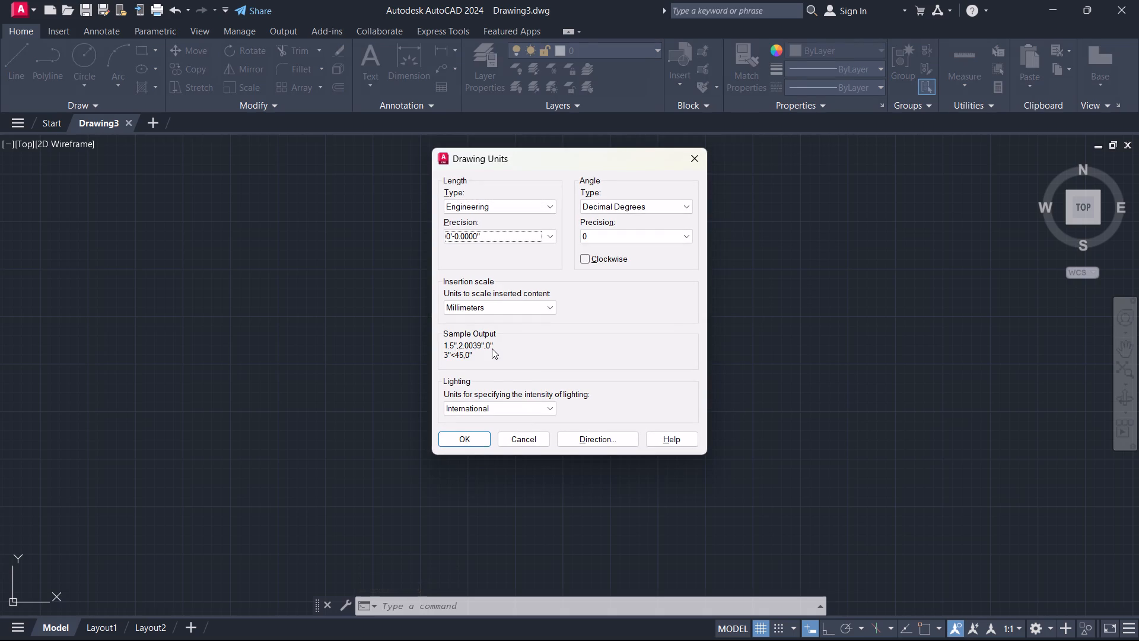
key(Up)
key(Up)
key(Tab)
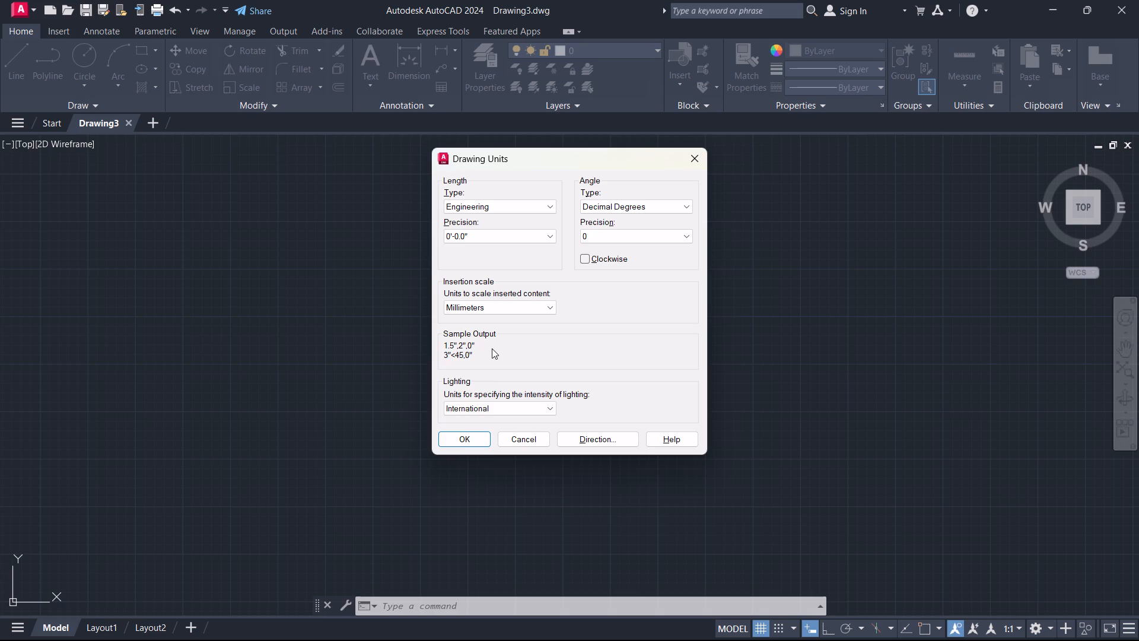
Set the insertion scale units to Inches and apply the drawing units.
key(Tab)
key(Tab)
key(Tab)
key(Down)
key(Up)
key(Up)
key(Up)
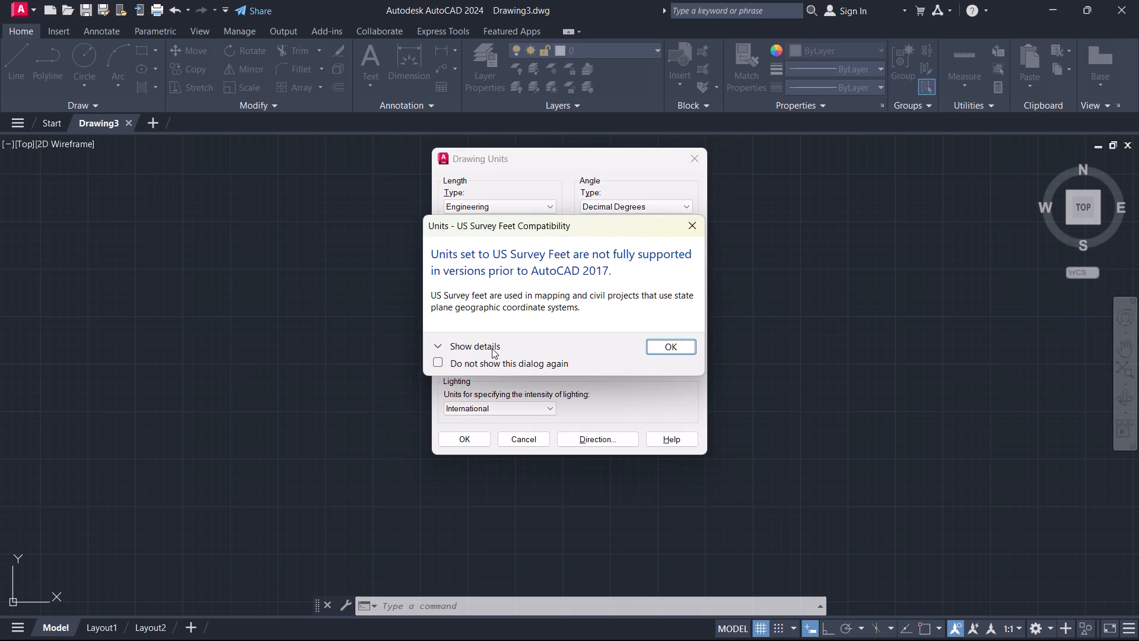
key(Escape)
key(Down)
key(Down)
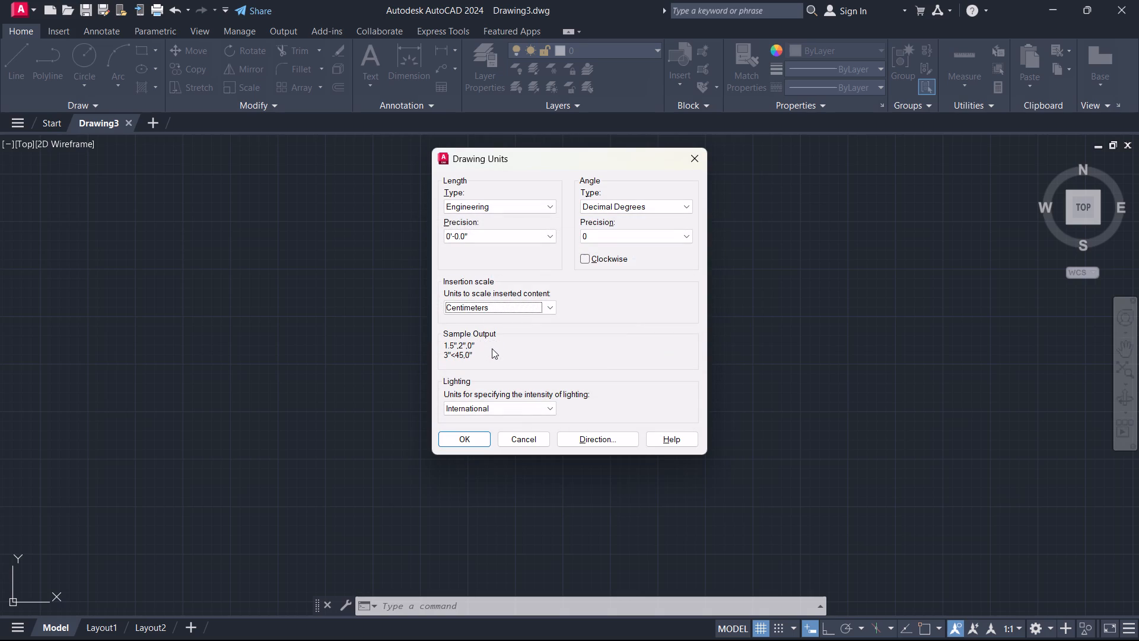
key(Down)
key(Down)
key(Down)
key(Down)
key(Down)
key(Down)
key(Down)
key(Down)
key(Down)
key(Down)
key(Down)
key(Down)
key(Down)
key(Down)
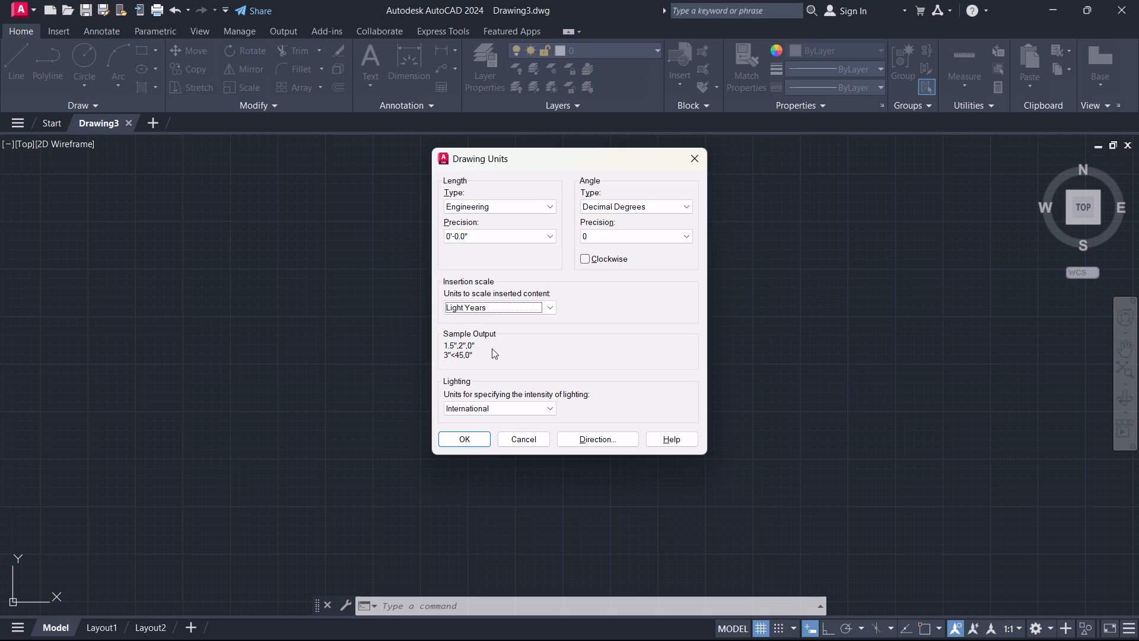
key(Down)
key(Down)
key(Down)
click(538, 307)
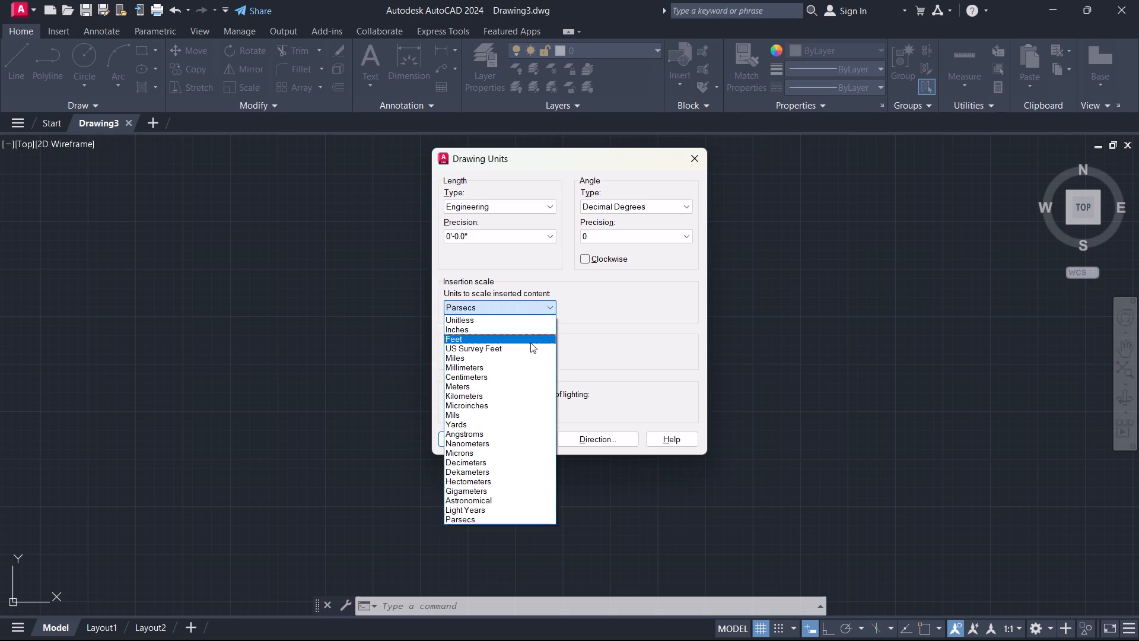
click(509, 329)
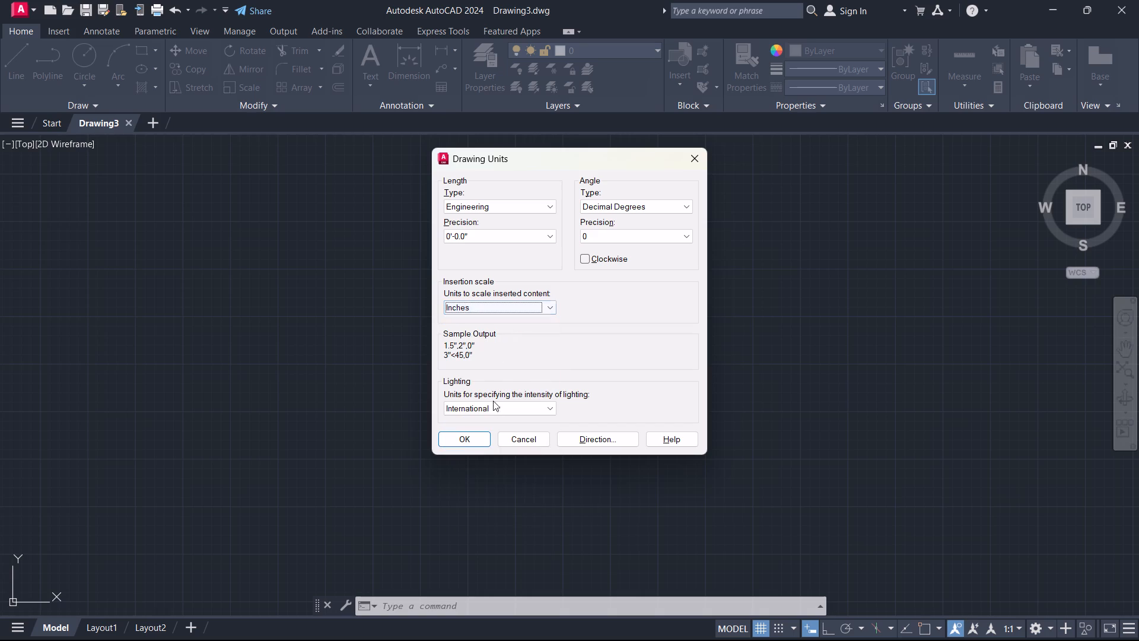
click(469, 437)
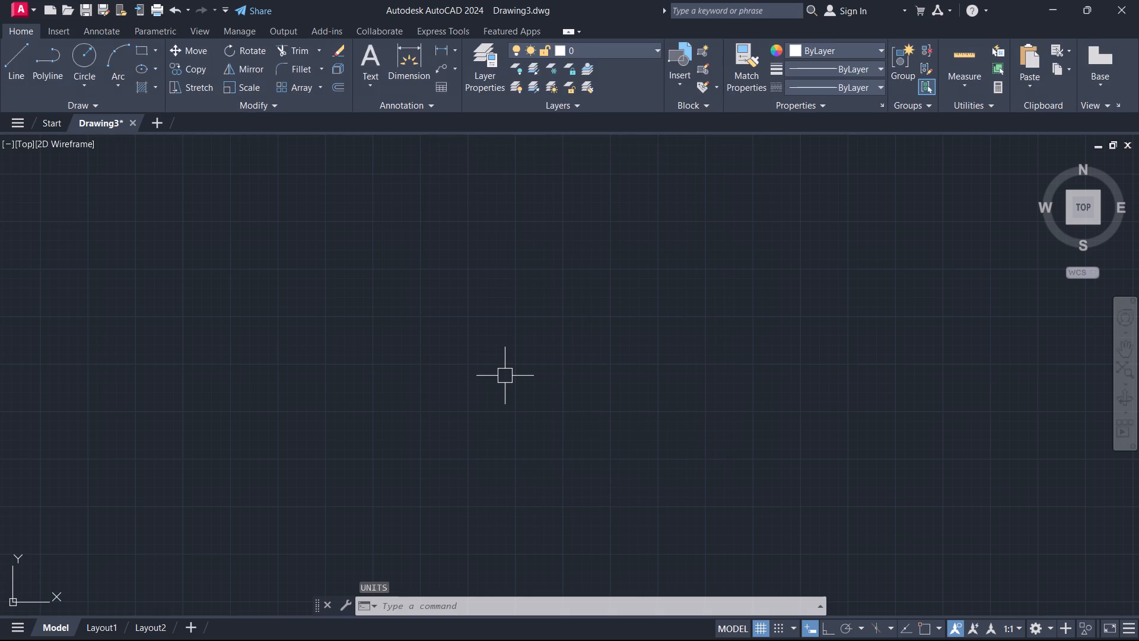
Modify the ISO-25 dimension style, keeping the Standard text style and setting the text height to 6".
text(d)
key(space)
key(Tab)
key(Tab)
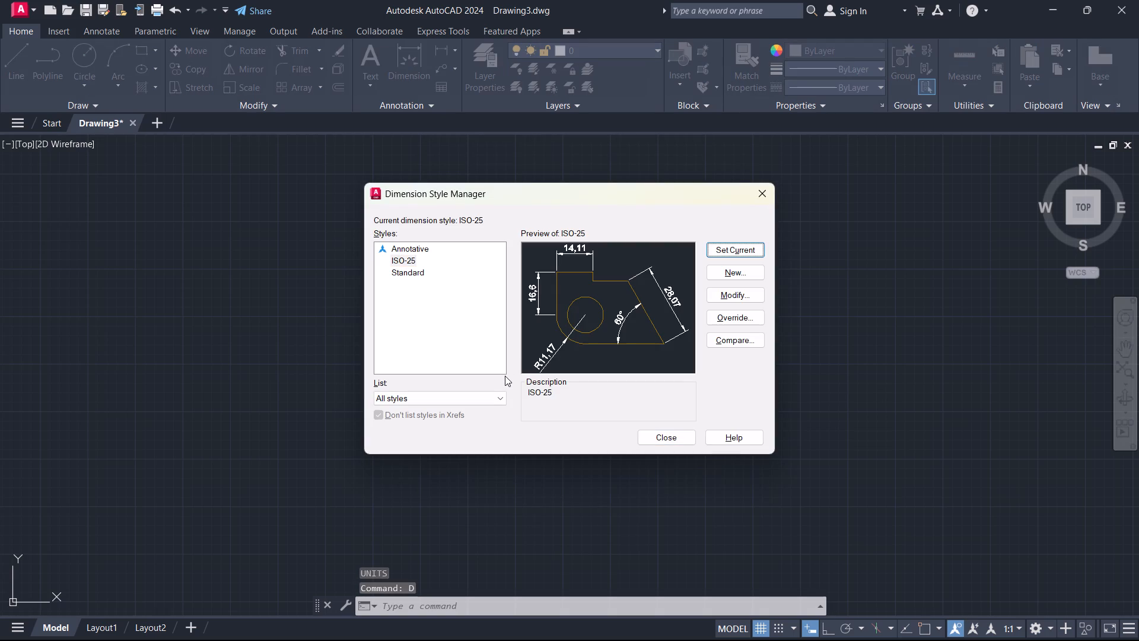
key(Tab)
key(Tab)
key(Return)
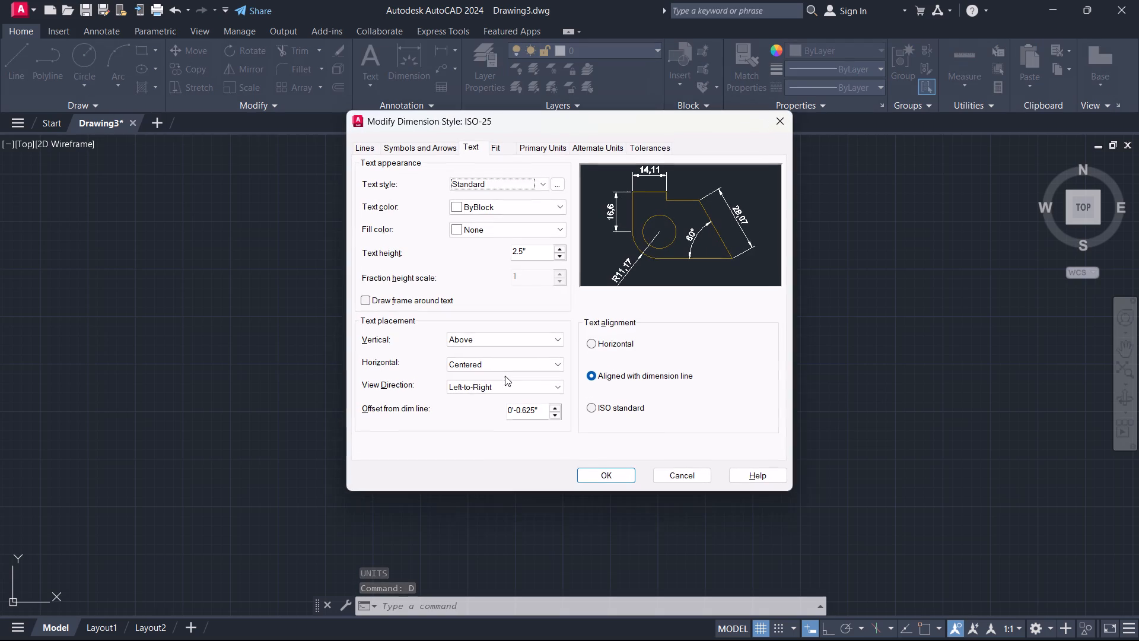
key(Tab)
key(Left)
key(Up)
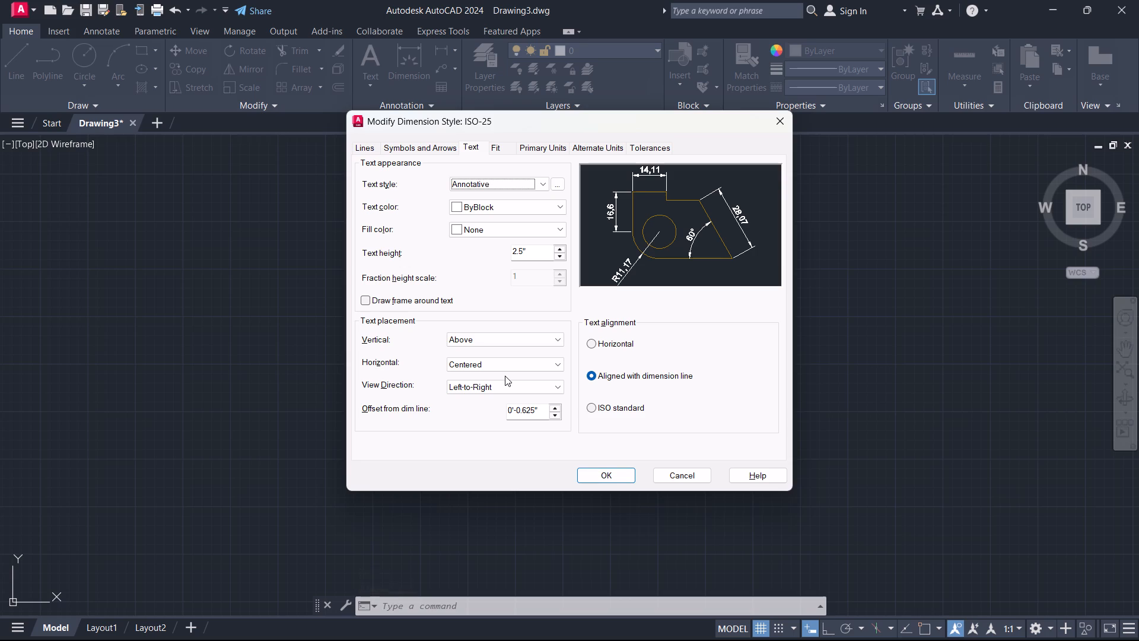
key(Down)
key(Tab)
key(Tab)
key(Tab)
key(Tab)
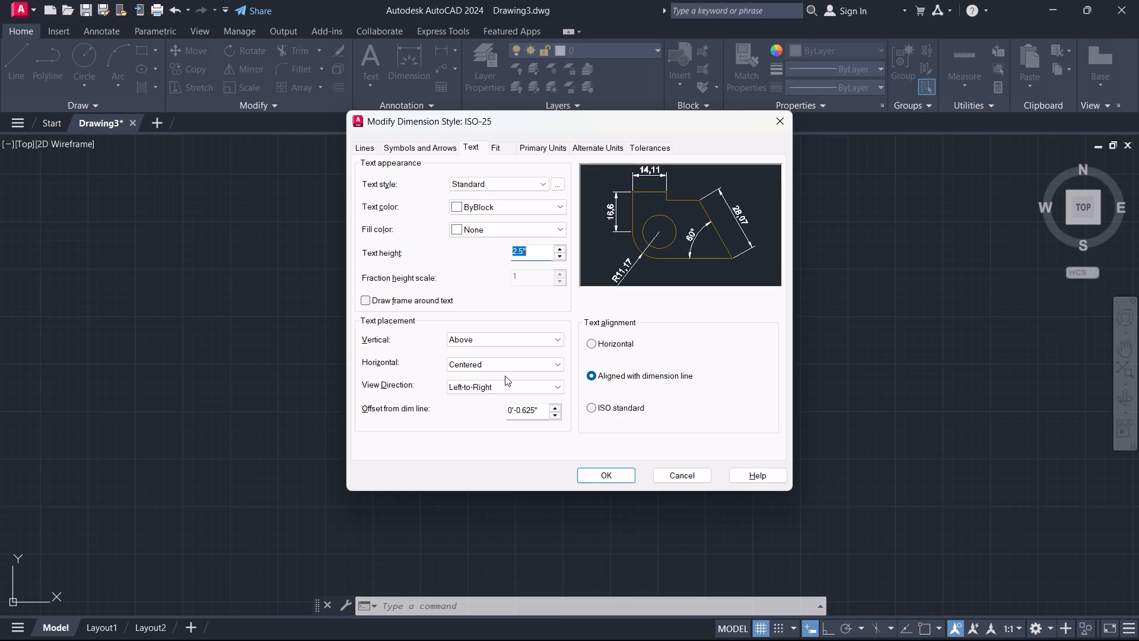
key(6)
key(Tab)
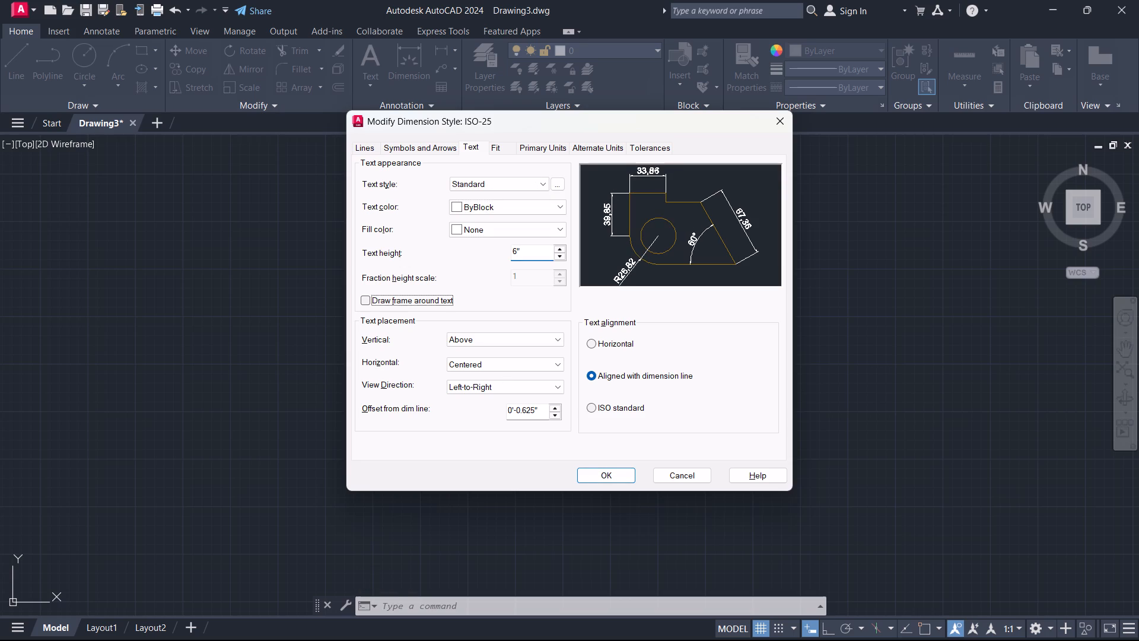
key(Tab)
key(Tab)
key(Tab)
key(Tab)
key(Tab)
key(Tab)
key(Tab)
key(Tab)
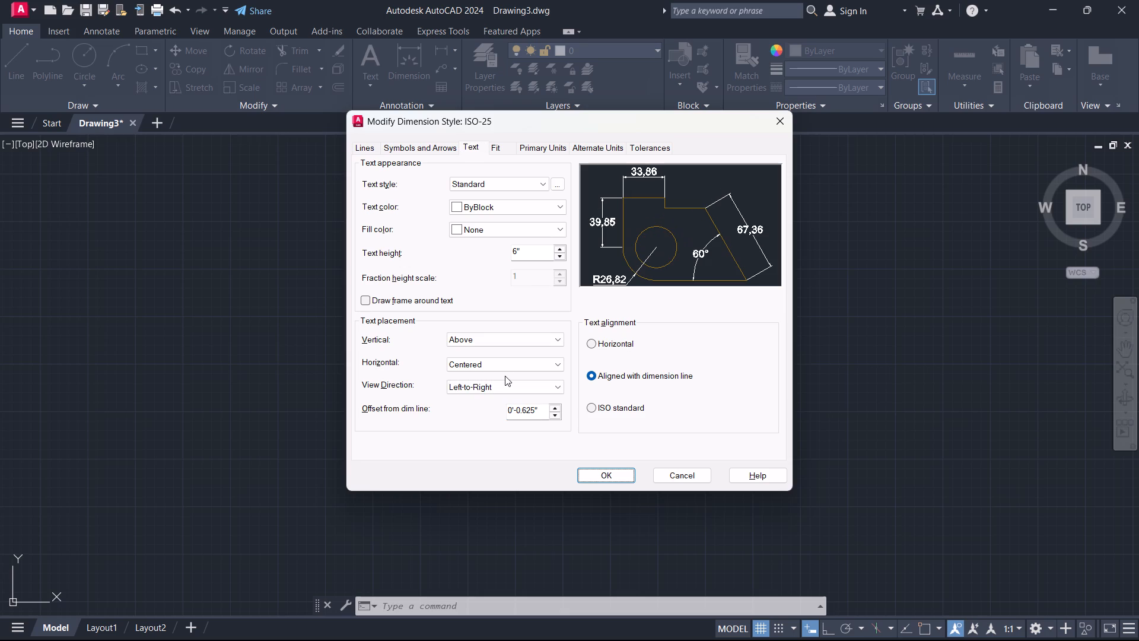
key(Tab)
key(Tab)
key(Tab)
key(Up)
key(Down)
Set the ISO-25 style's primary linear units to Engineering format with 0'-0.0" precision and apply the style changes.
click(557, 148)
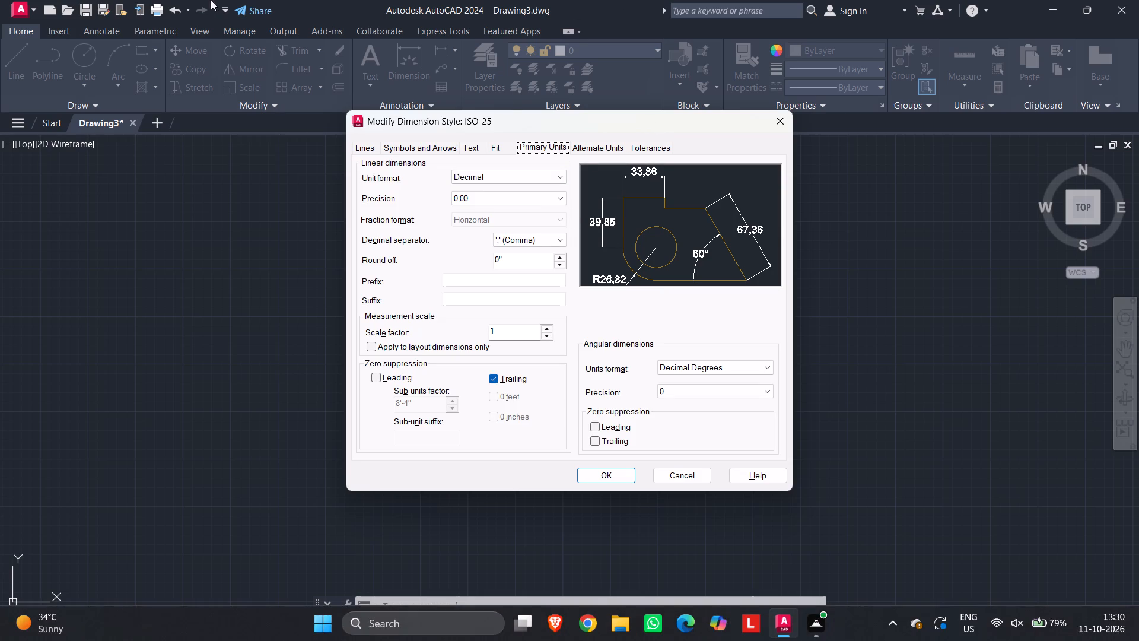
click(539, 145)
click(508, 165)
click(498, 175)
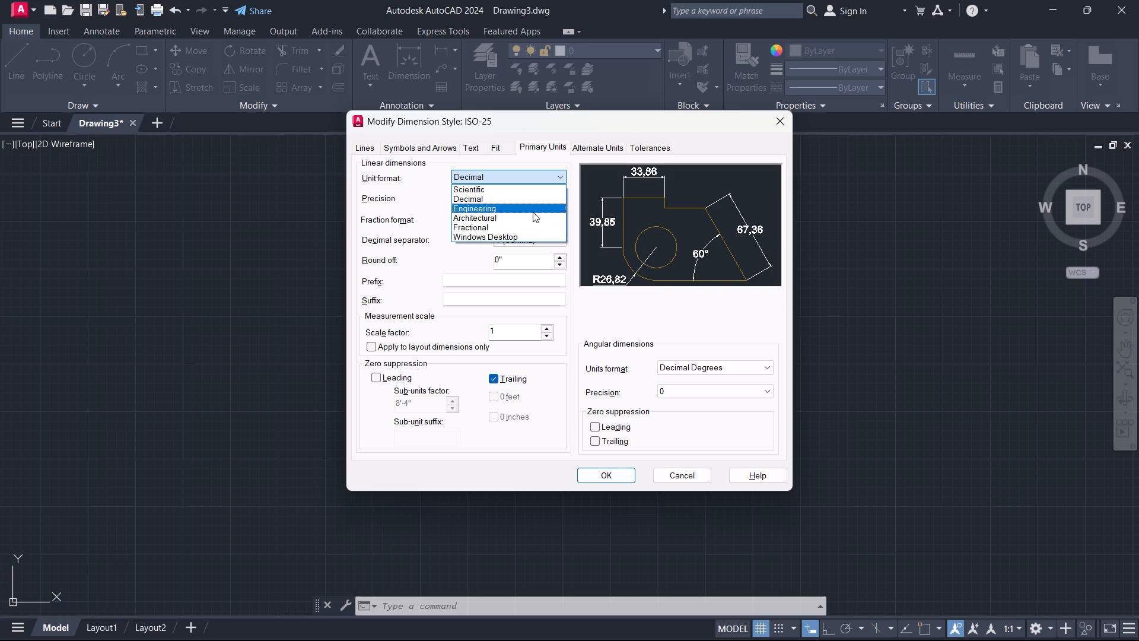
click(494, 204)
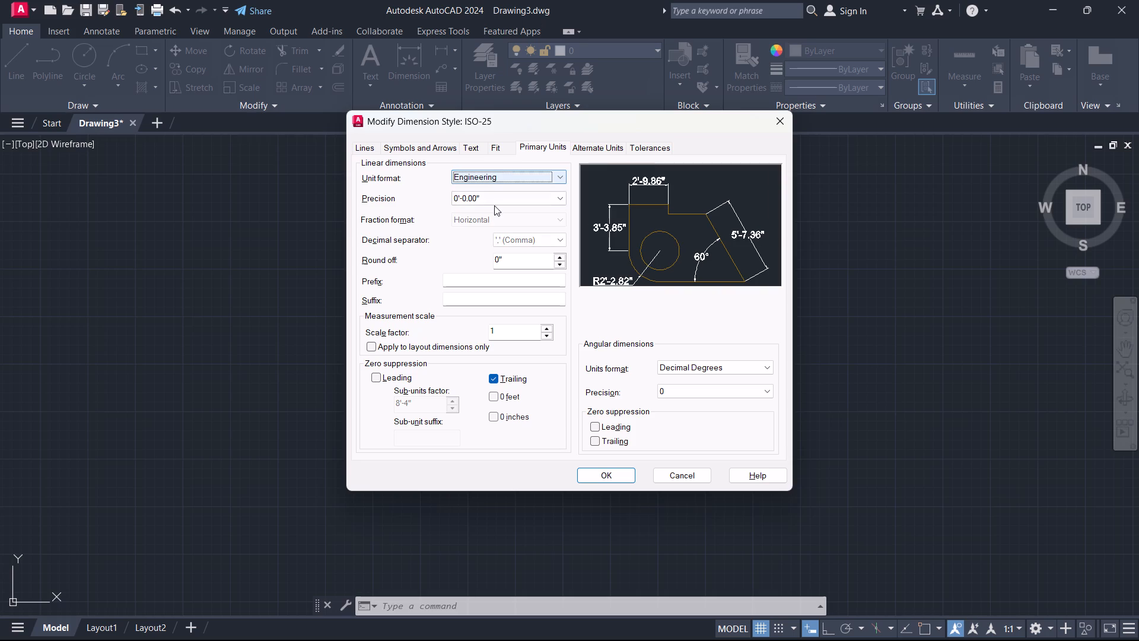
click(509, 198)
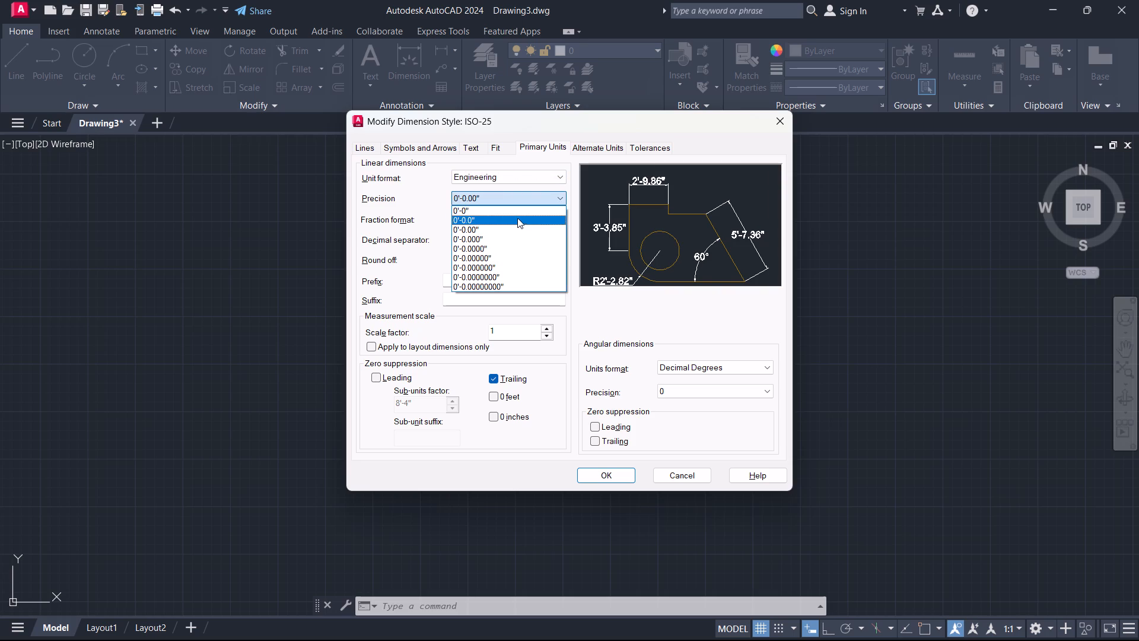
click(517, 219)
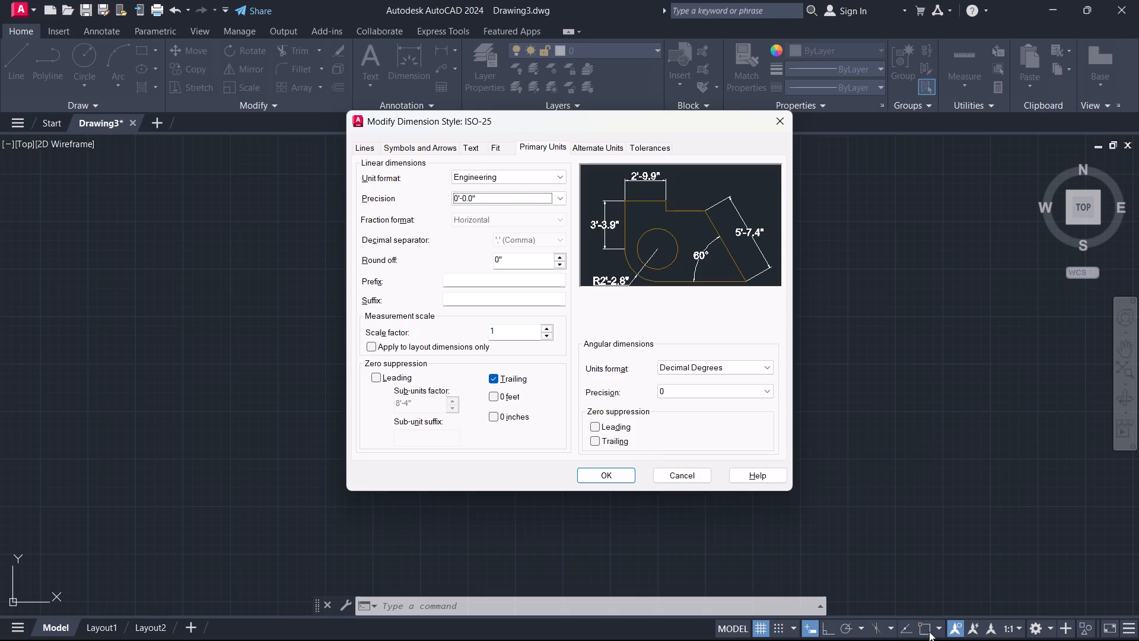
scroll(1032, 557, down, 1)
click(592, 475)
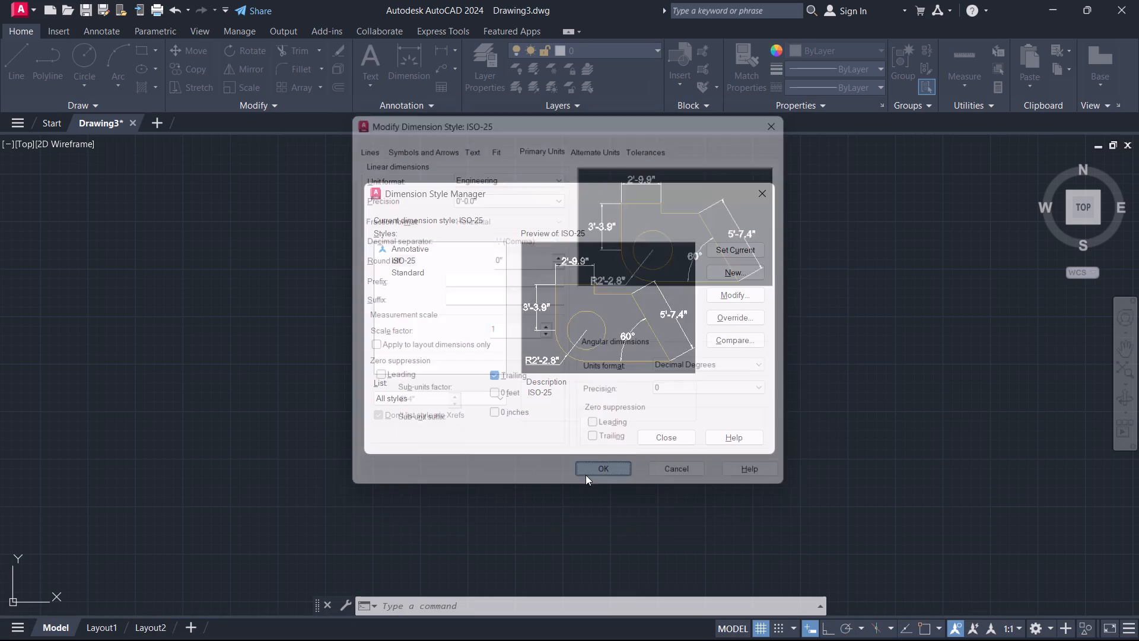
Set ISO-25 as the current dimension style.
click(749, 250)
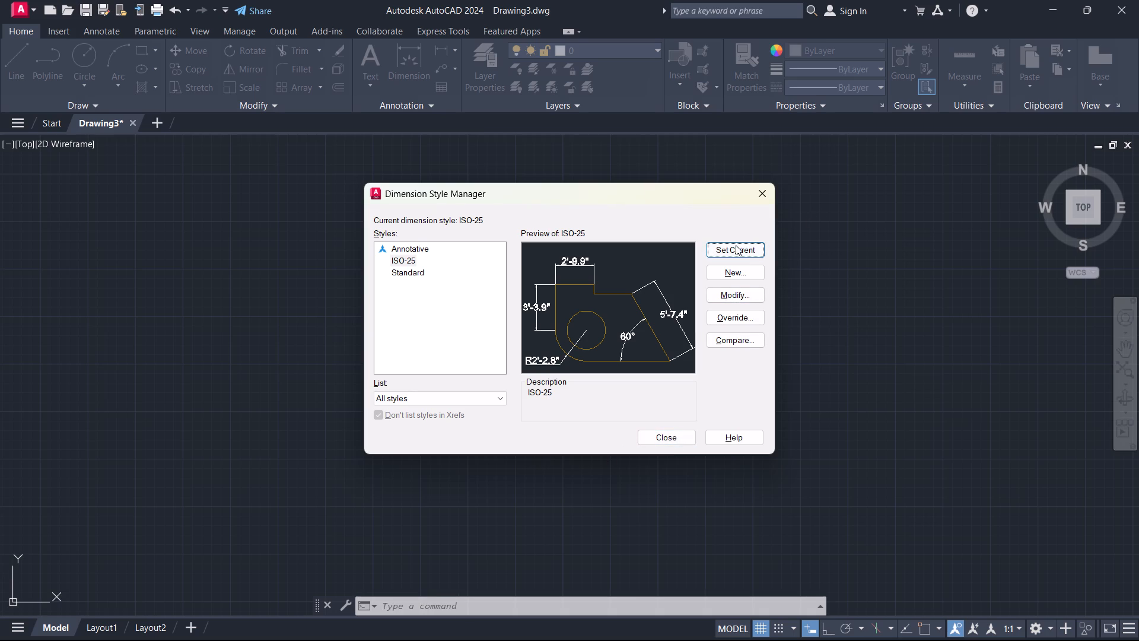
Confirm ISO-25 as the current dimension style and close the Dimension Style Manager.
click(736, 244)
click(660, 437)
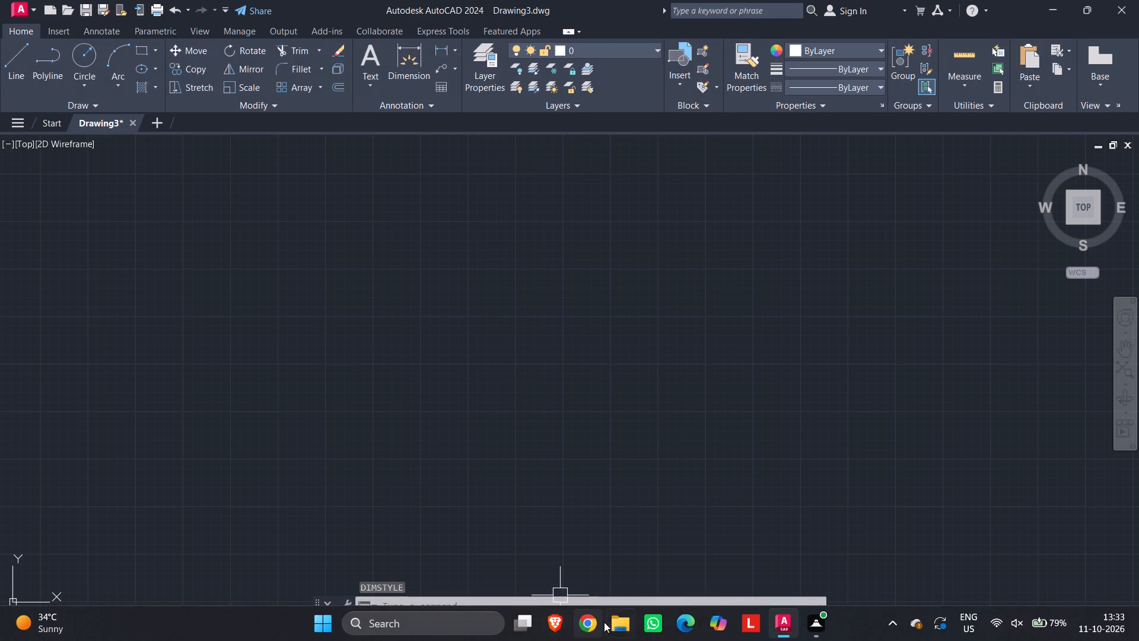
In File Explorer, copy the name of the 22' × 34' West Facing Residential House Plan PDF from Downloads and close the window.
click(619, 629)
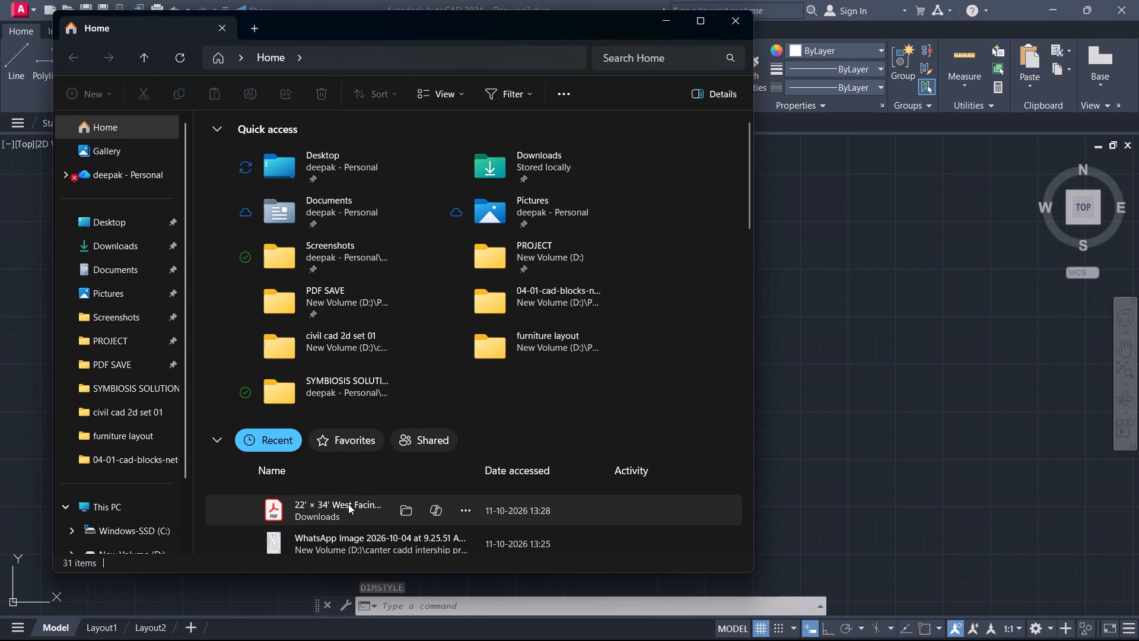
click(349, 504)
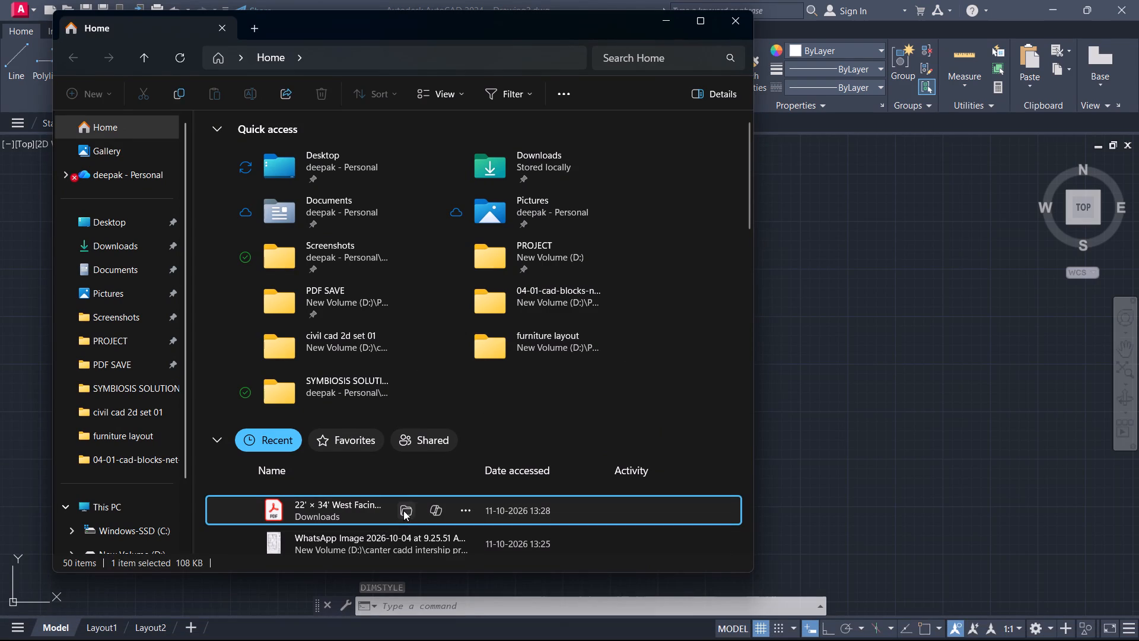
click(403, 510)
click(337, 165)
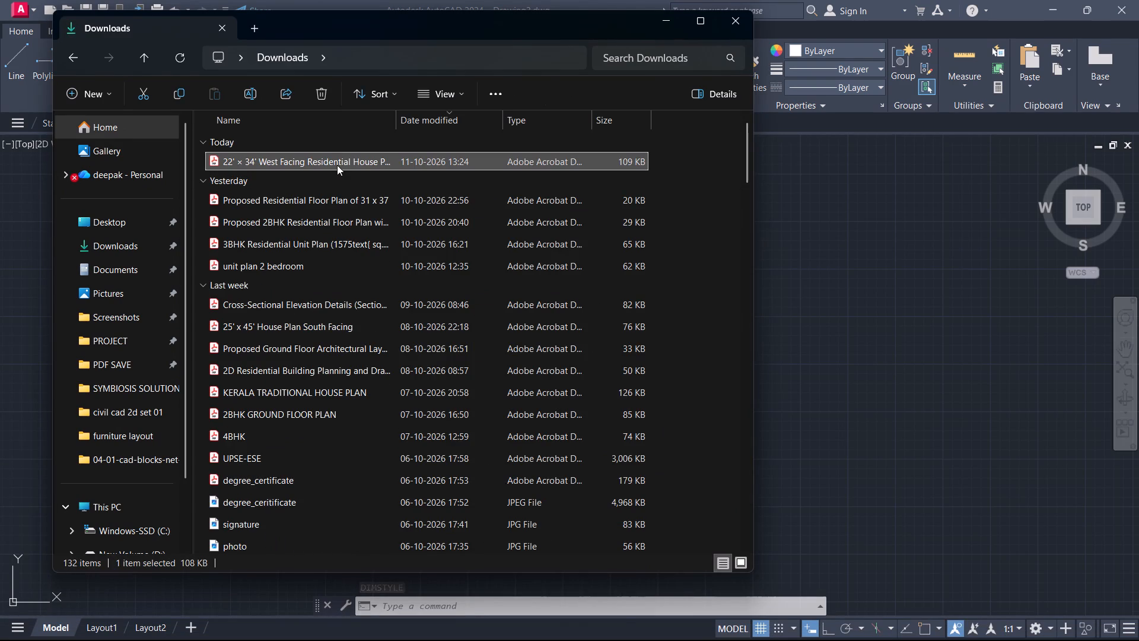
key(ctrl+c)
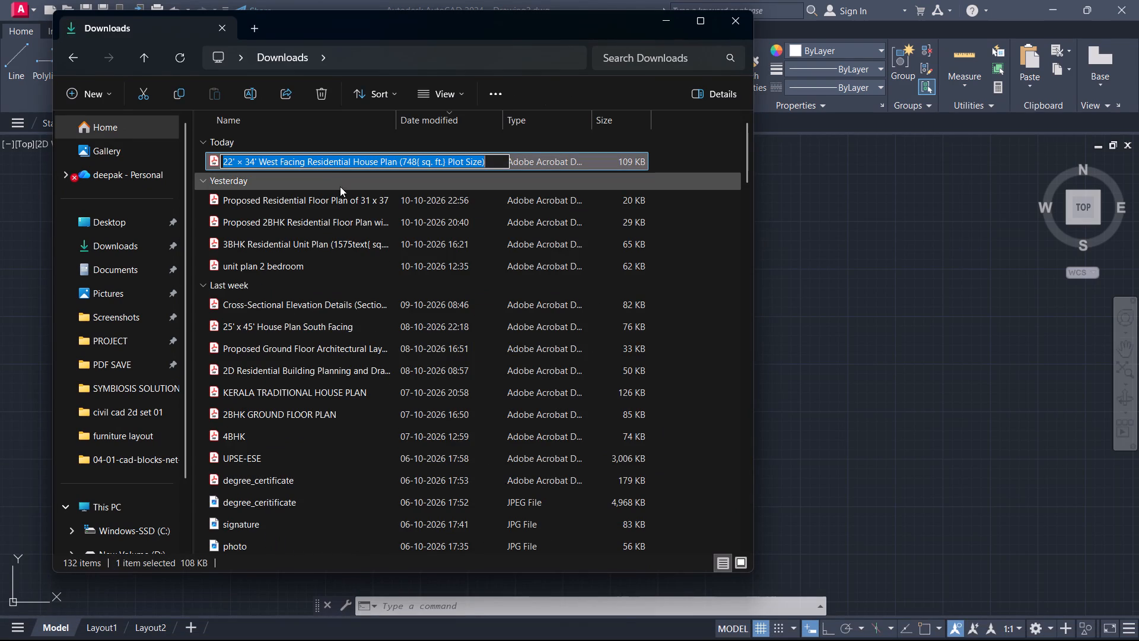
click(743, 18)
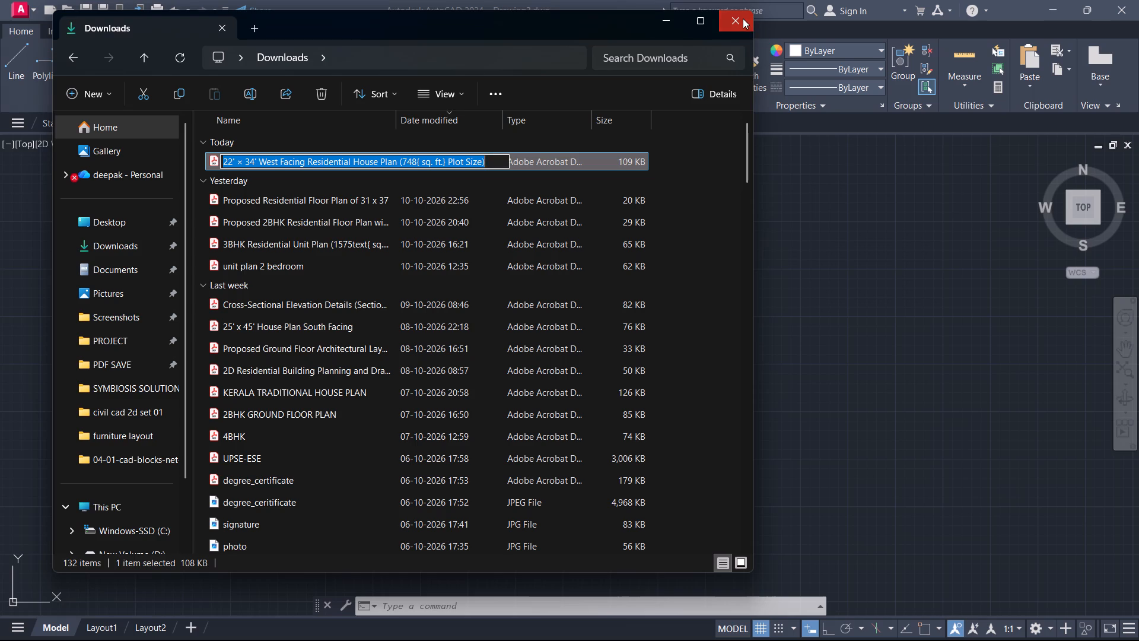
Save the drawing as 22' × 34' West Facing Residential House Plan (748( sq. ft.) Plot Size) in the Desktop's SYMBIOSIS SOLUTIONS INTERSHIP folder.
key(ctrl+s)
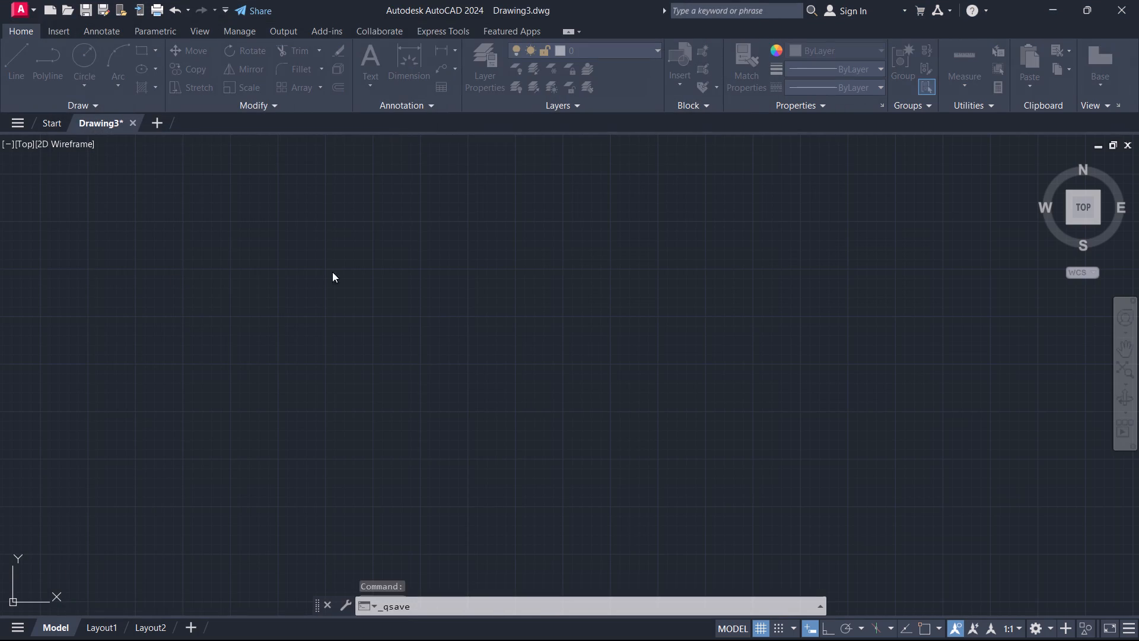
key(ctrl+v)
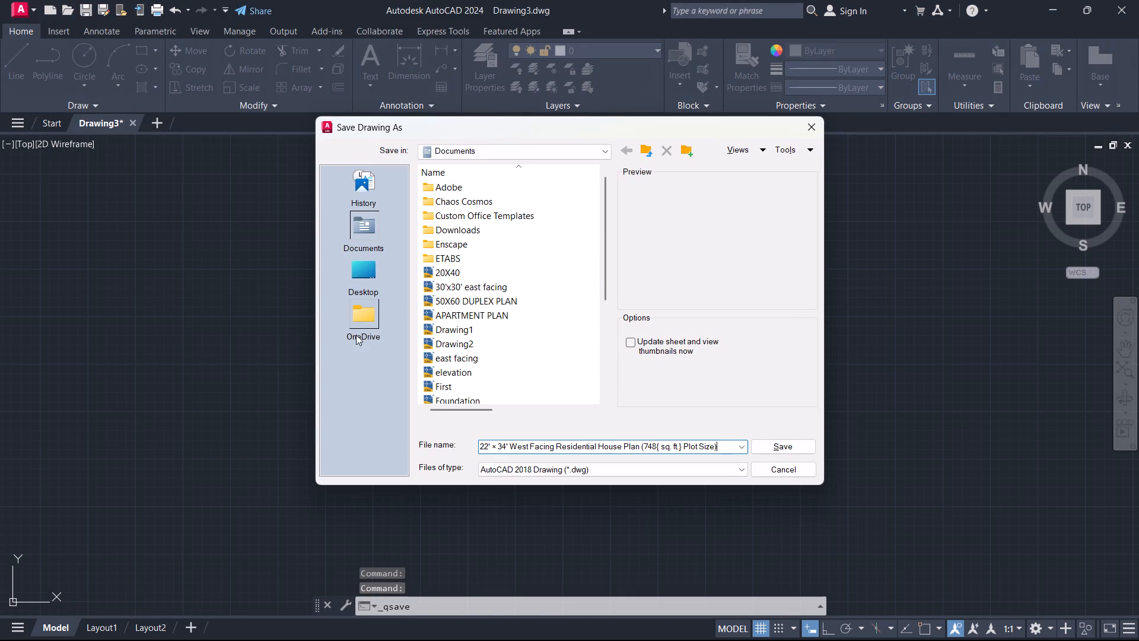
click(381, 271)
scroll(485, 326, down, 1)
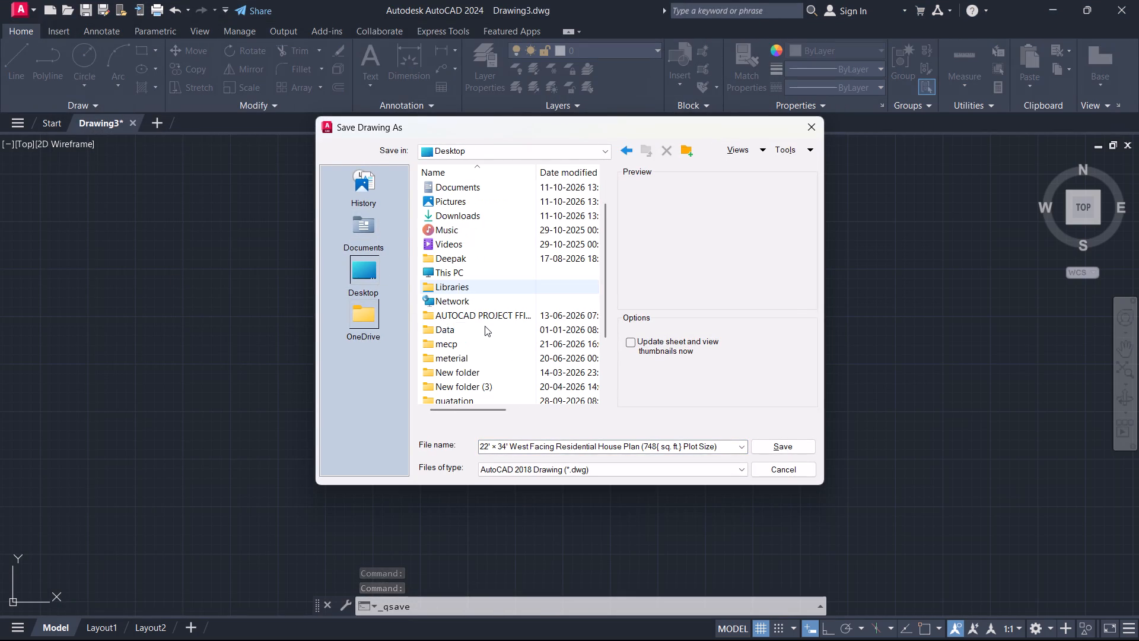
scroll(486, 332, down, 1)
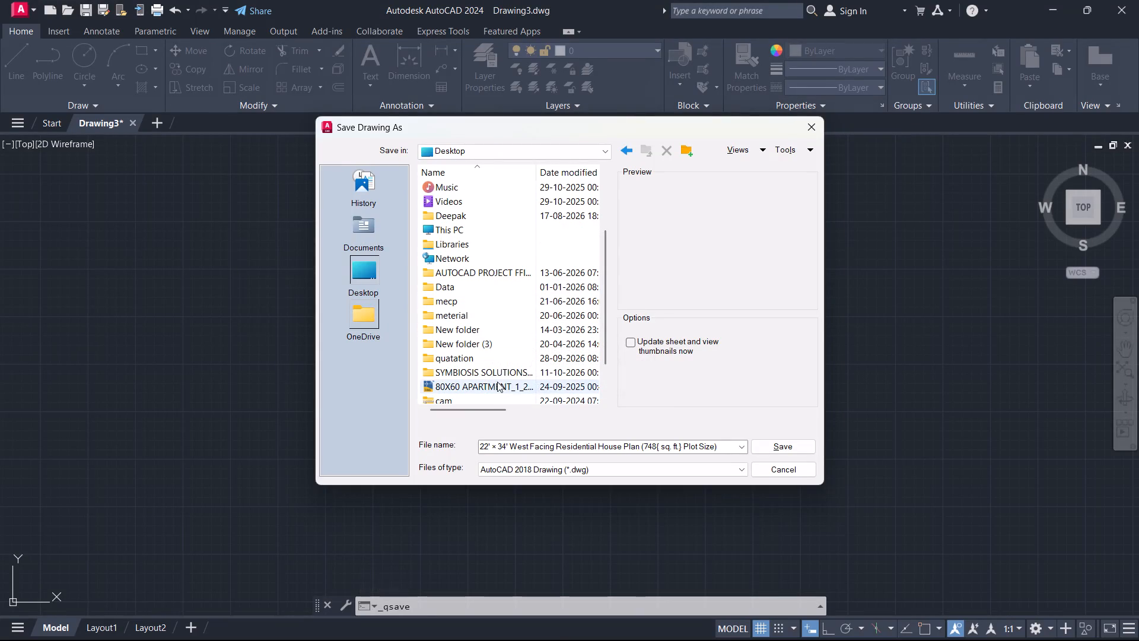
double_click(502, 373)
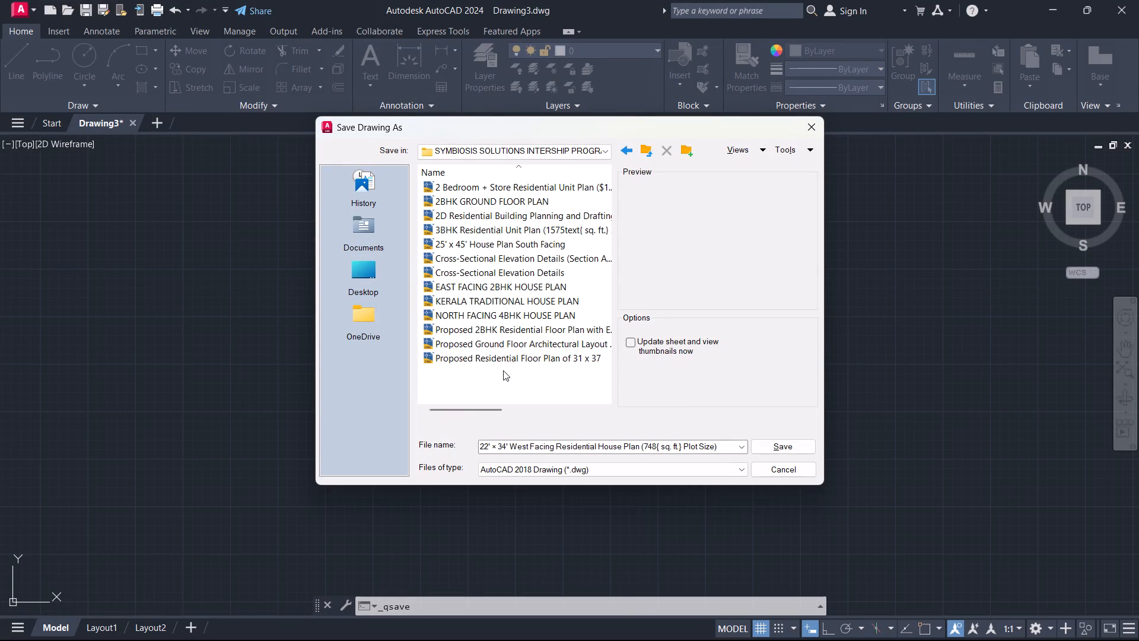
key(ctrl+b)
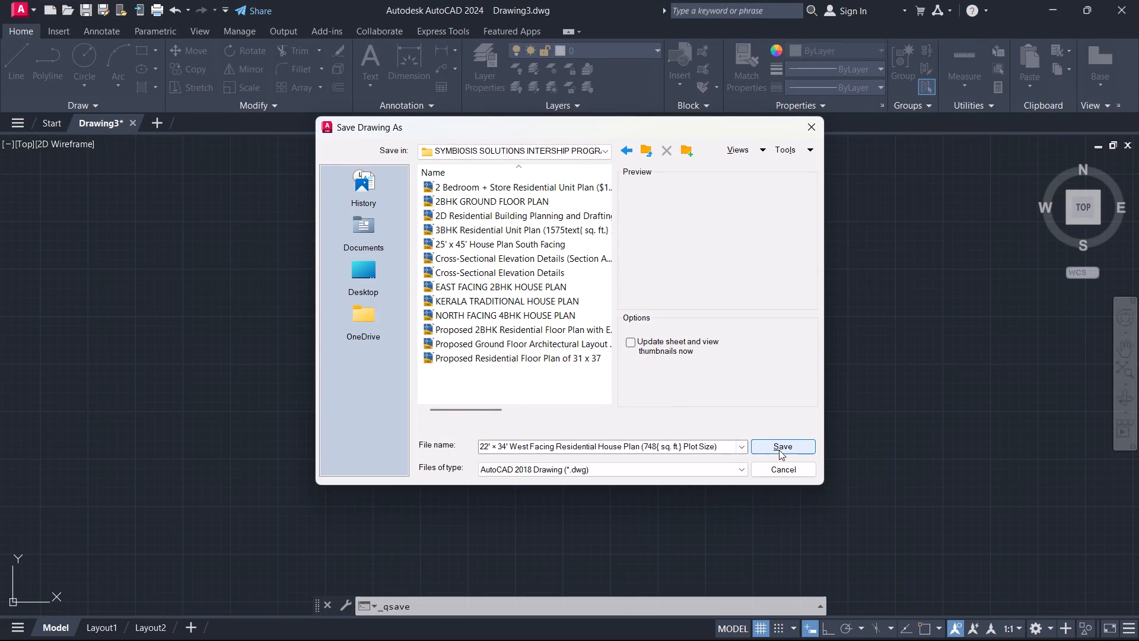
click(780, 450)
scroll(428, 382, down, 3)
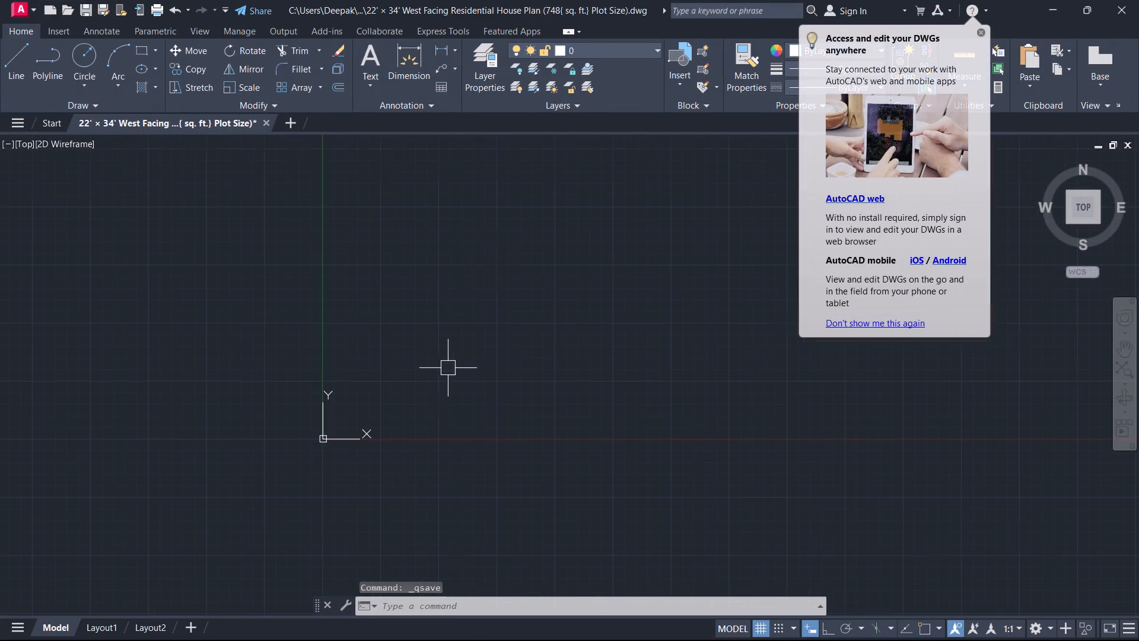
click(981, 33)
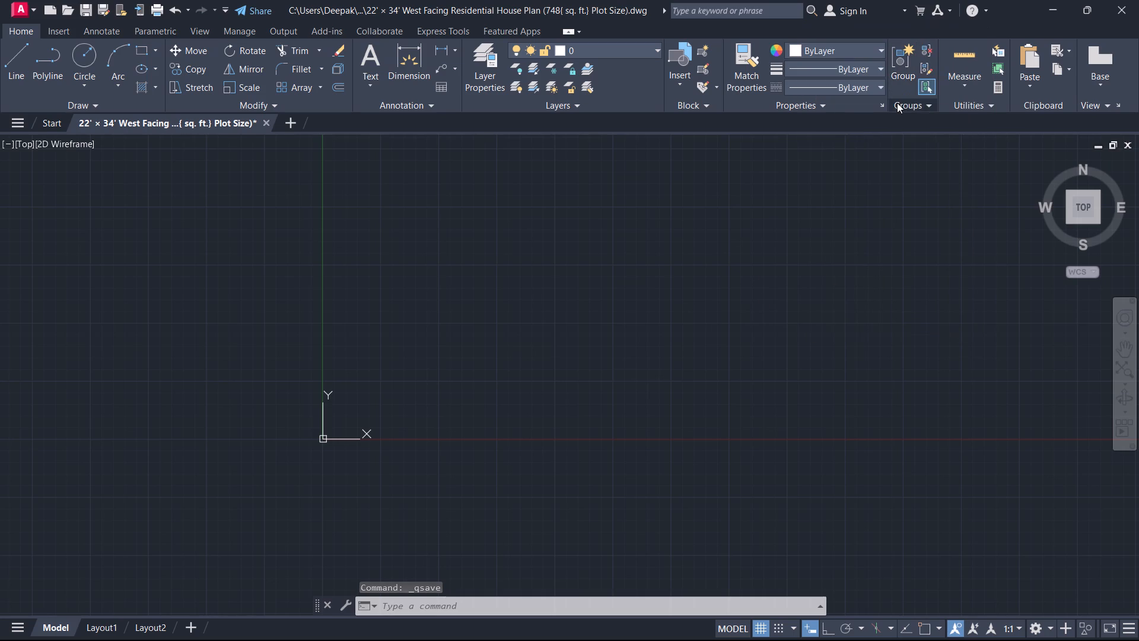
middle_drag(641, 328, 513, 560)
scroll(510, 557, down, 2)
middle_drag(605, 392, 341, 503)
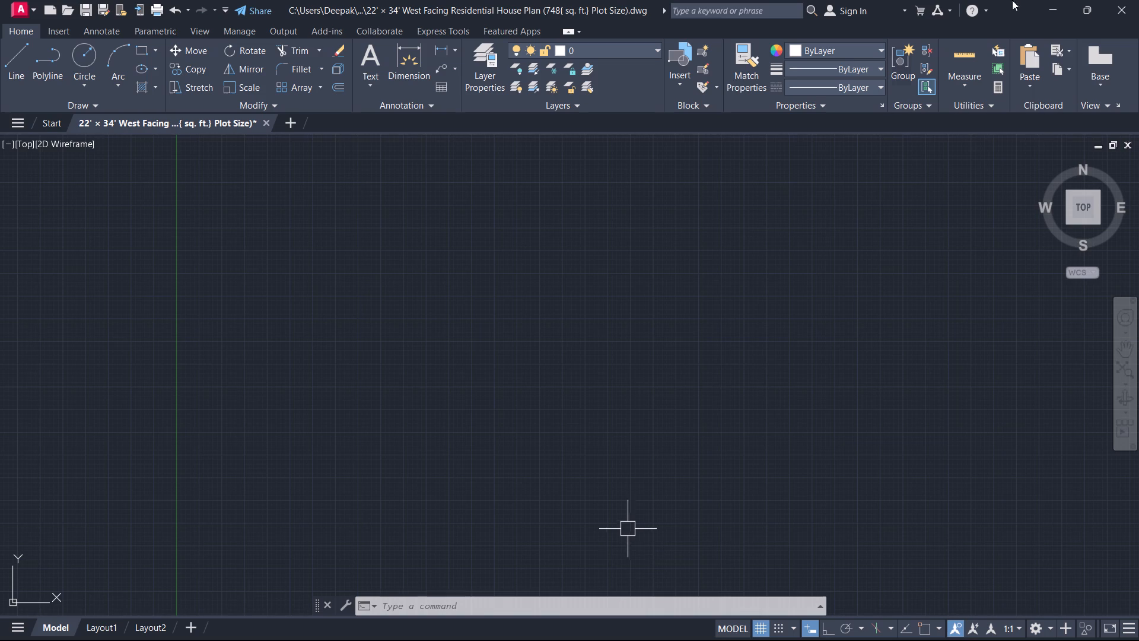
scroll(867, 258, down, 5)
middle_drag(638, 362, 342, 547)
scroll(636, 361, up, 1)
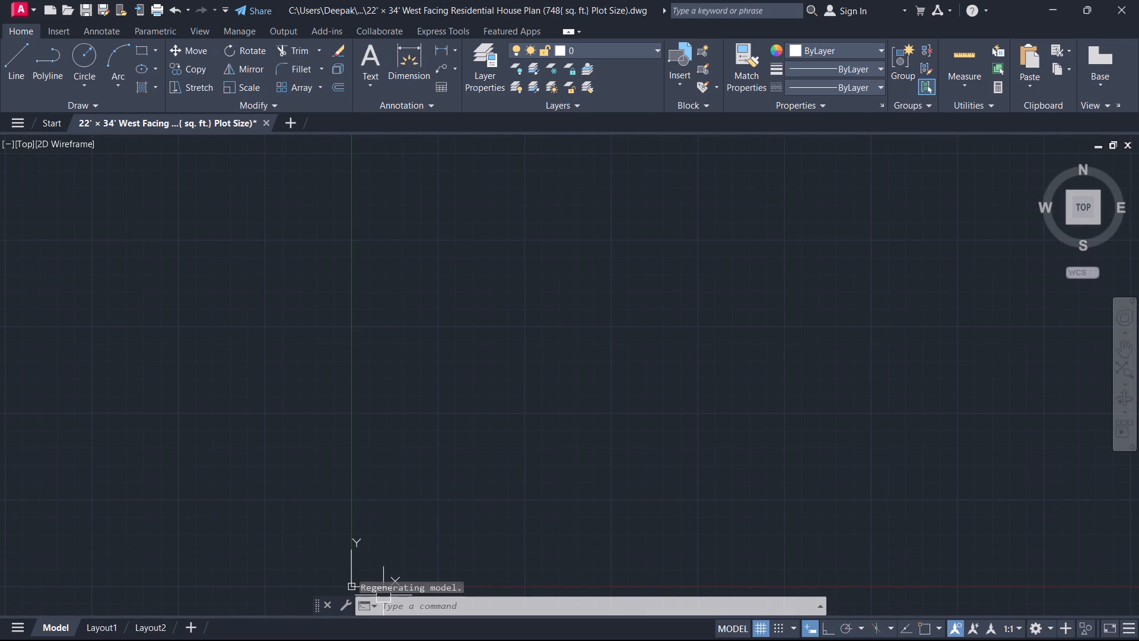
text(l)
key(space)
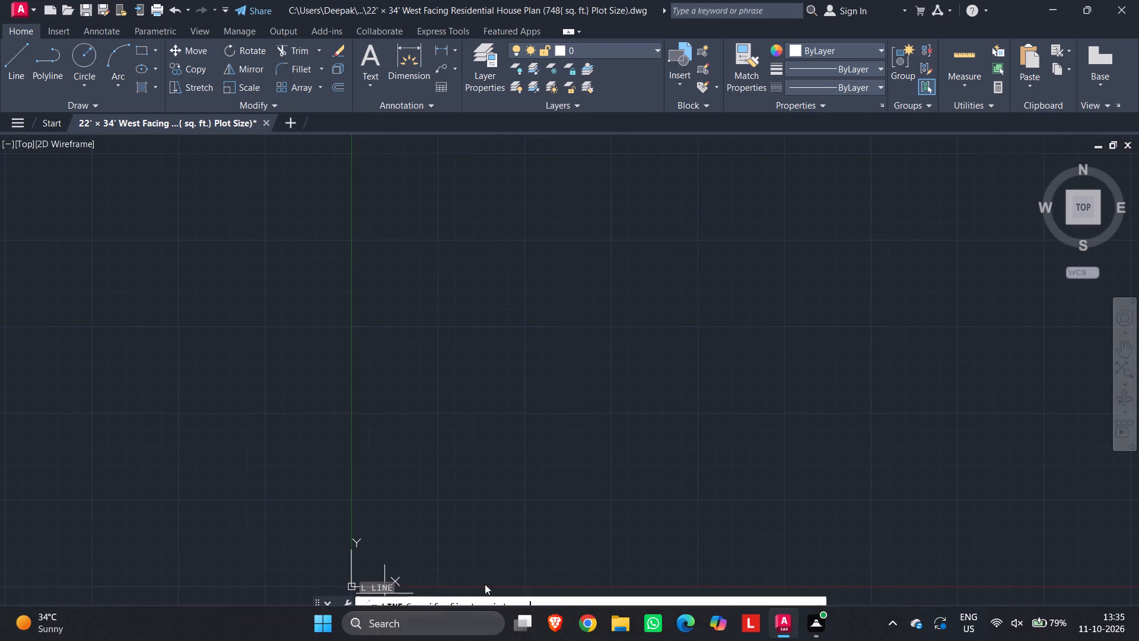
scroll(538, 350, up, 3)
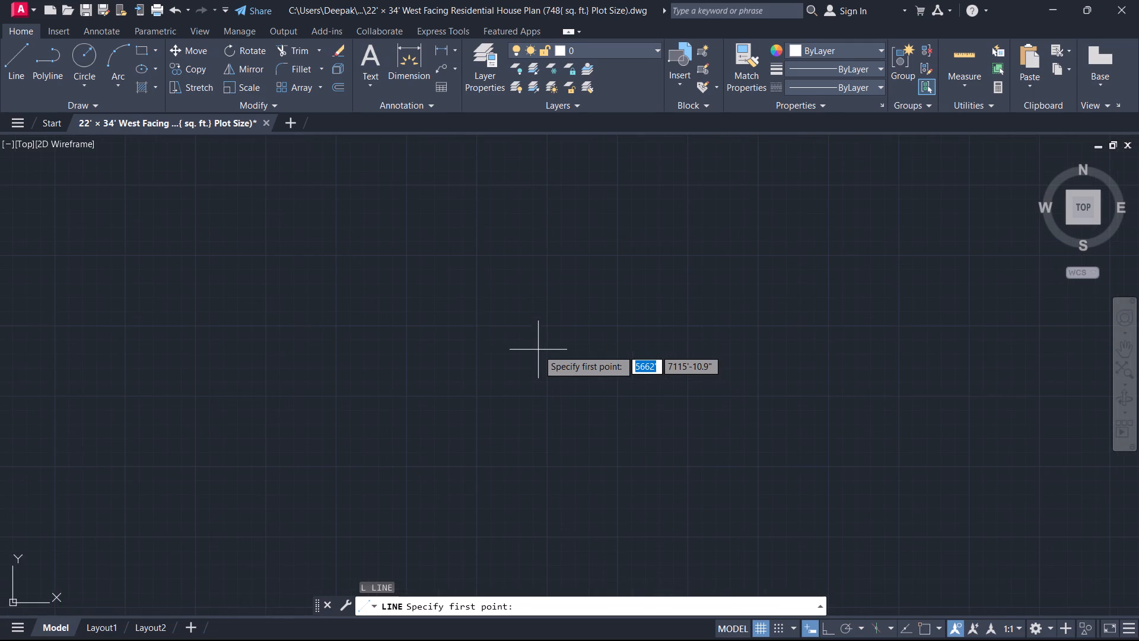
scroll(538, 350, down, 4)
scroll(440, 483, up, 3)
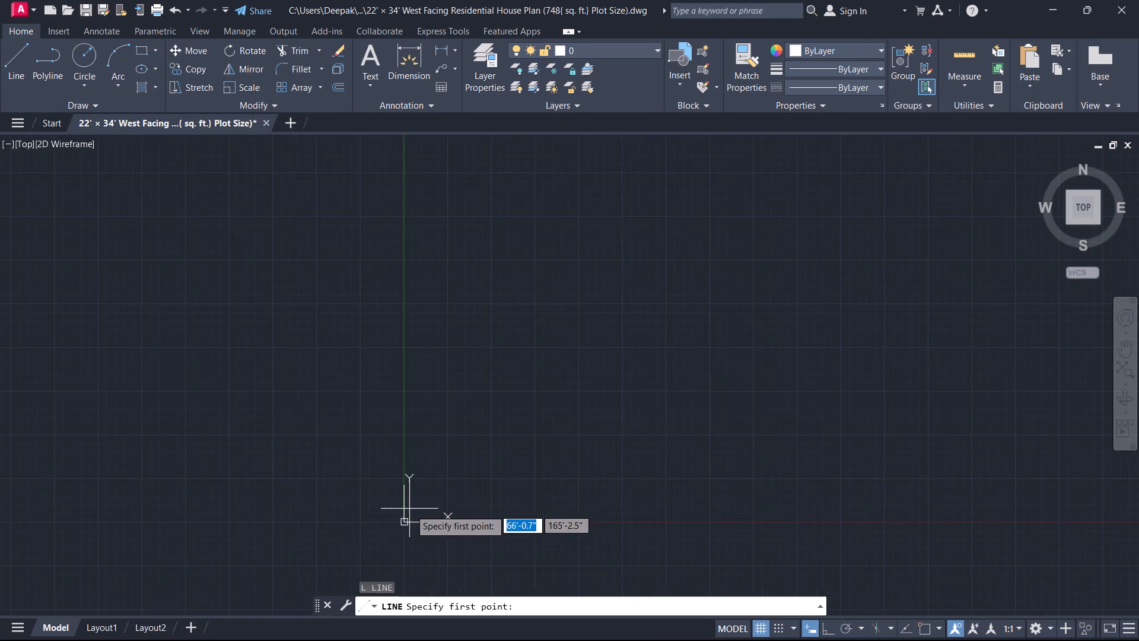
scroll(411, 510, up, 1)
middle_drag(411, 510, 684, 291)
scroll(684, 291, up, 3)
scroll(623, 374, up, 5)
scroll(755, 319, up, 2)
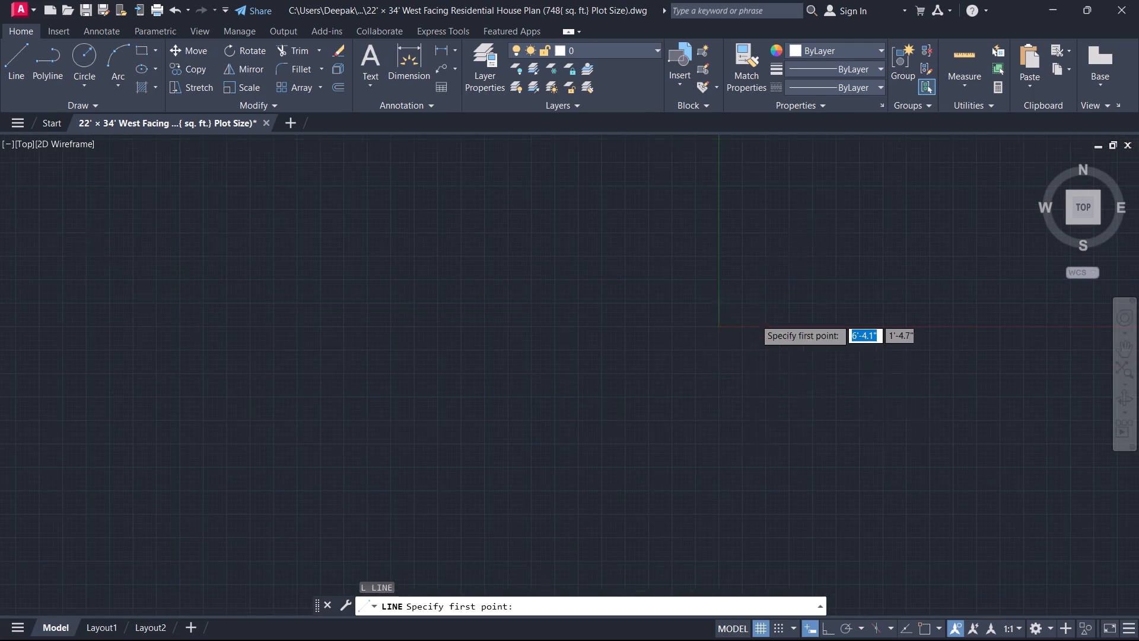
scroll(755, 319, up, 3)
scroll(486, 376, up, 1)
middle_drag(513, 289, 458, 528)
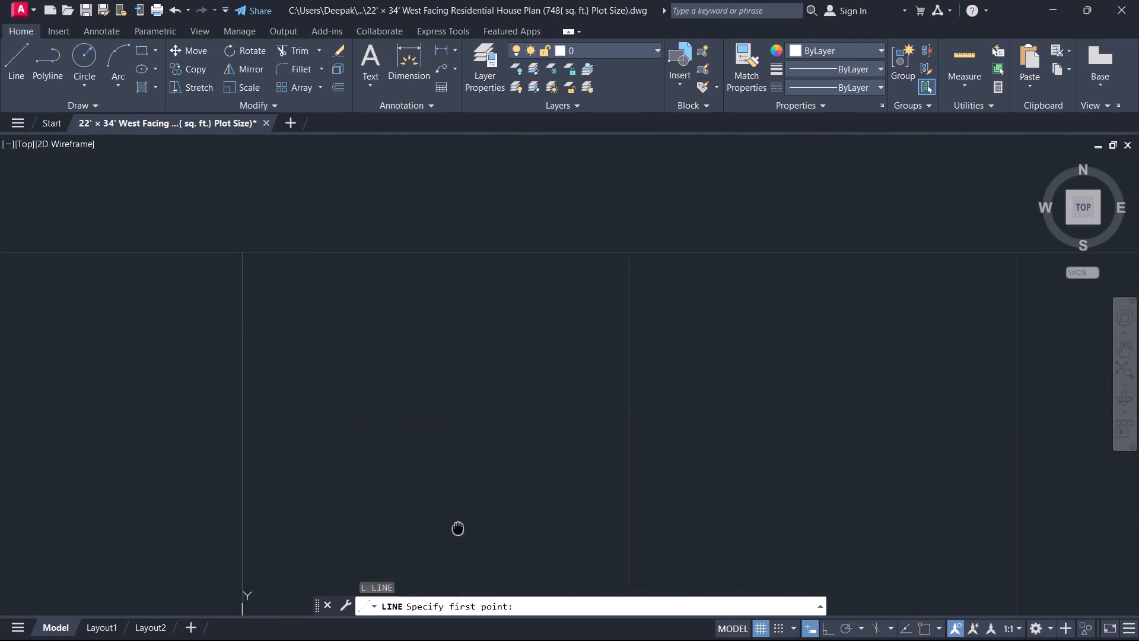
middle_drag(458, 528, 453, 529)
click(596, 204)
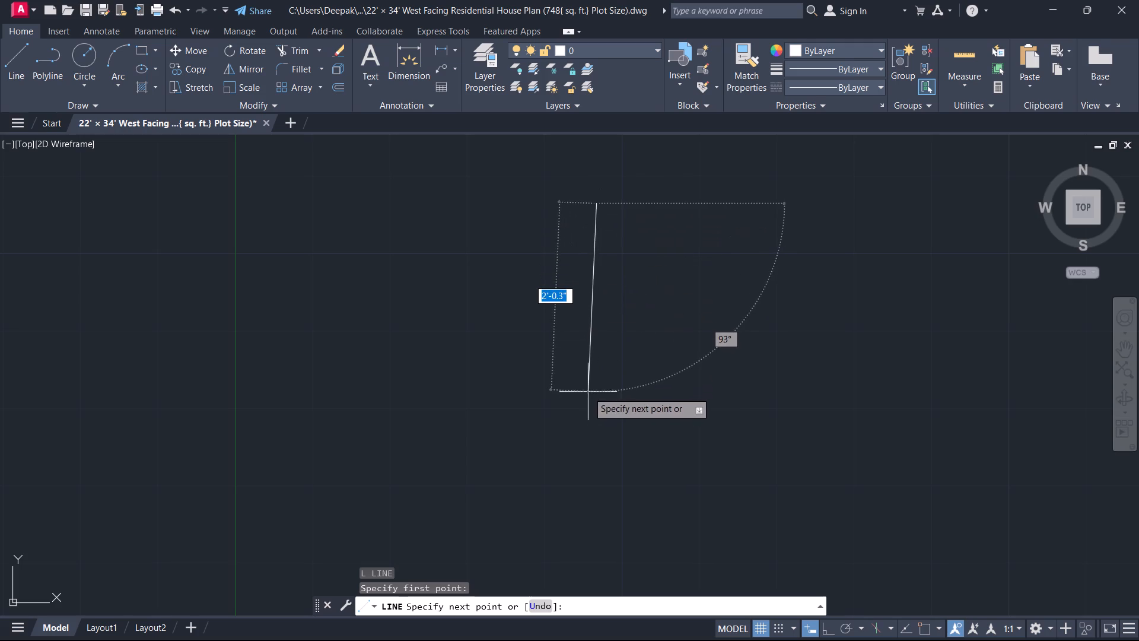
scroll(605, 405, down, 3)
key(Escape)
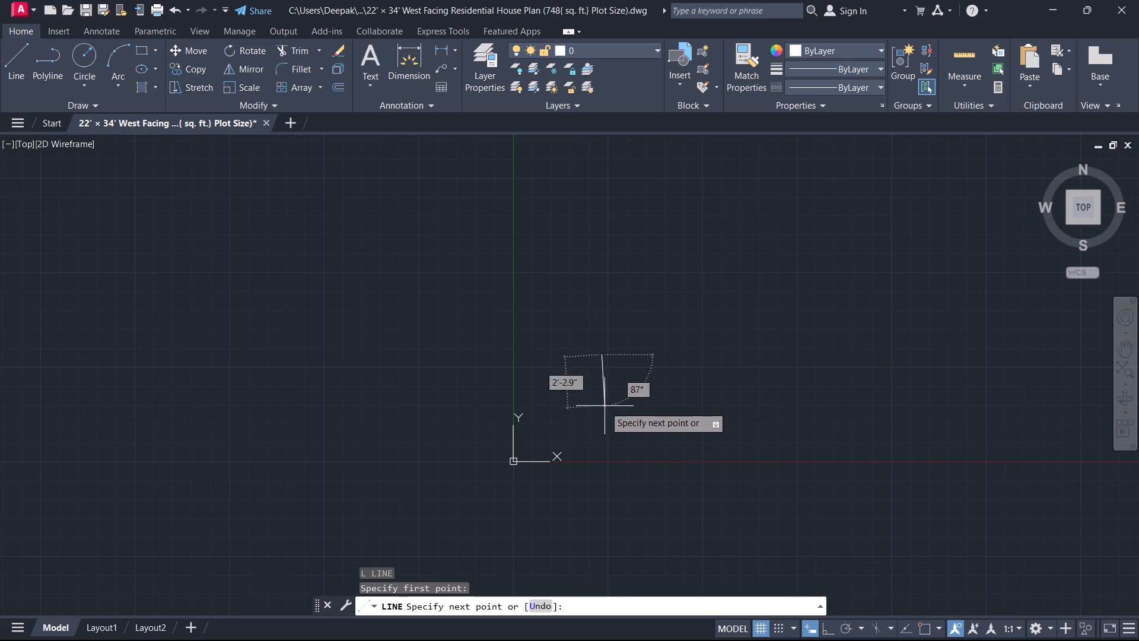
Draw an 11' vertical line downward with Ortho on, in open space up and to the right of the origin.
middle_drag(387, 486, 298, 550)
scroll(559, 342, down, 2)
middle_drag(630, 313, 443, 546)
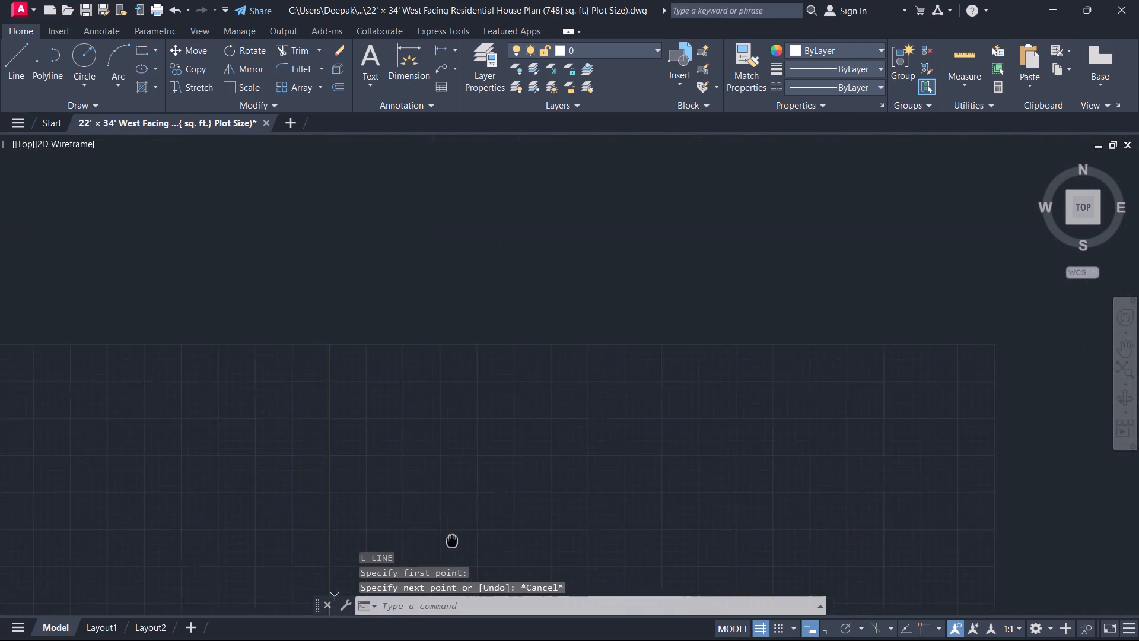
middle_drag(443, 546, 415, 569)
text(l)
key(space)
click(447, 351)
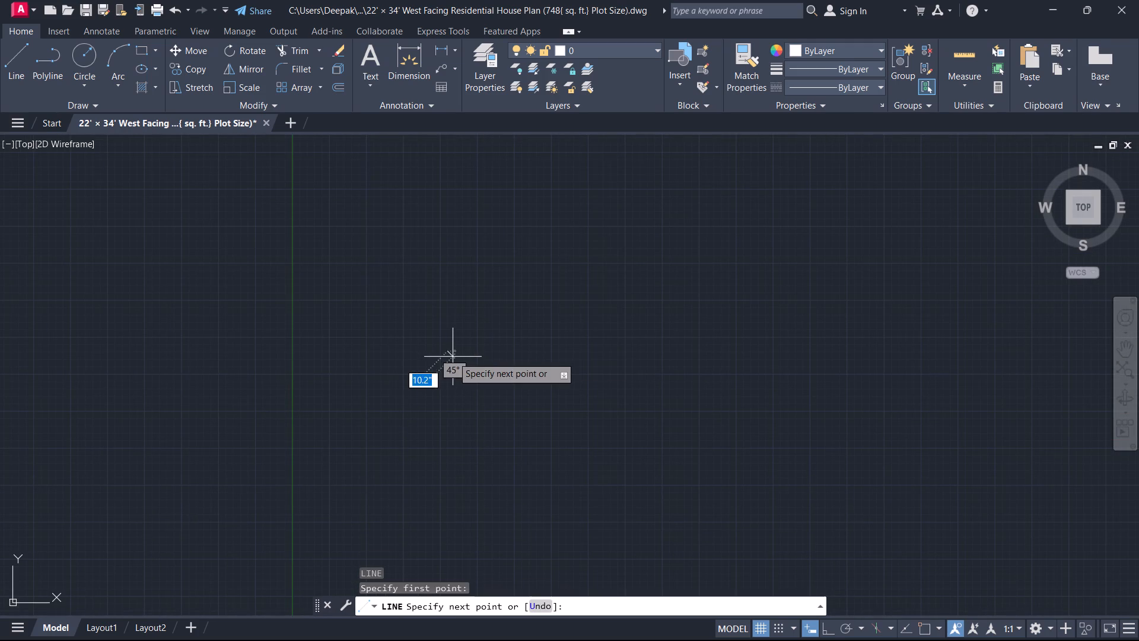
key(F8)
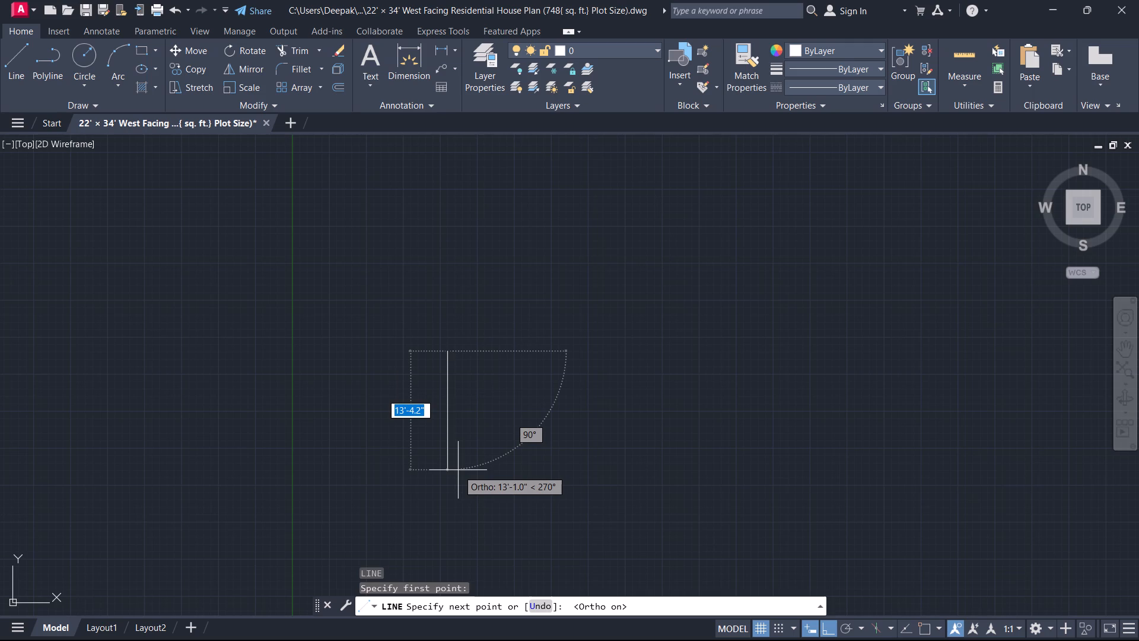
text(11')
key(Return)
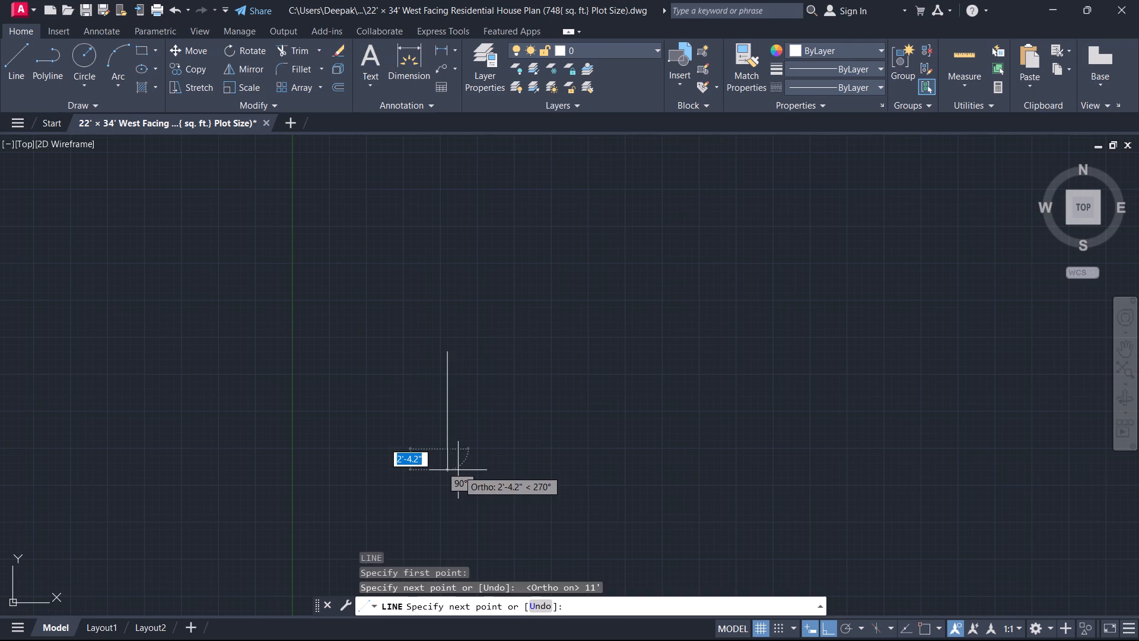
key(Escape)
Offset the 11' vertical line by 9 inches to its left to form a wall thickness.
text(o)
key(space)
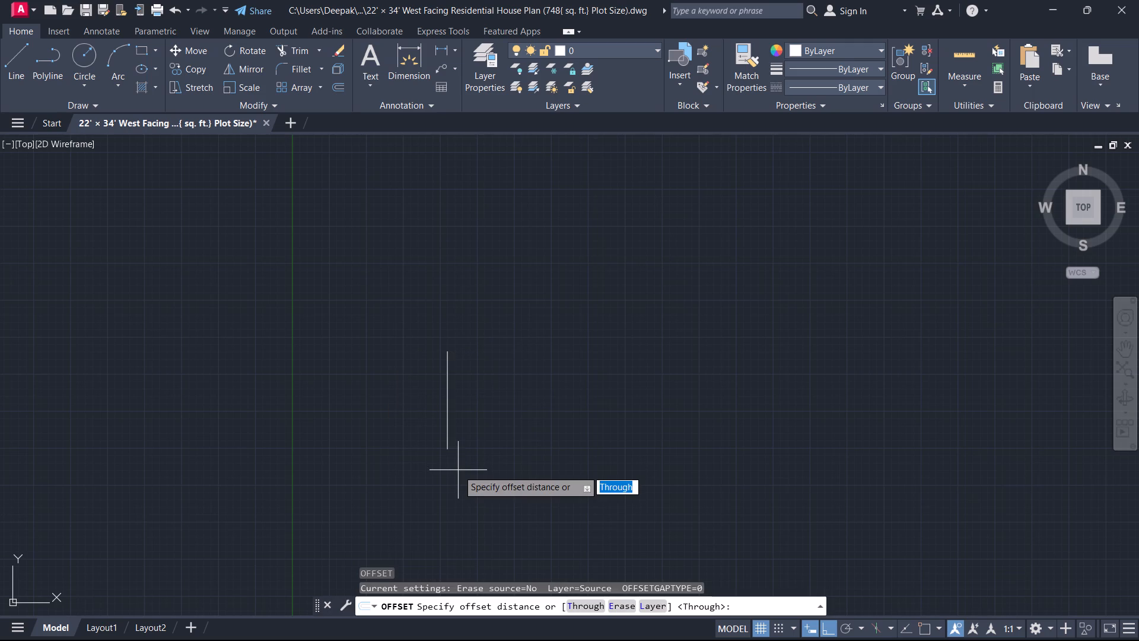
key(9)
key(Return)
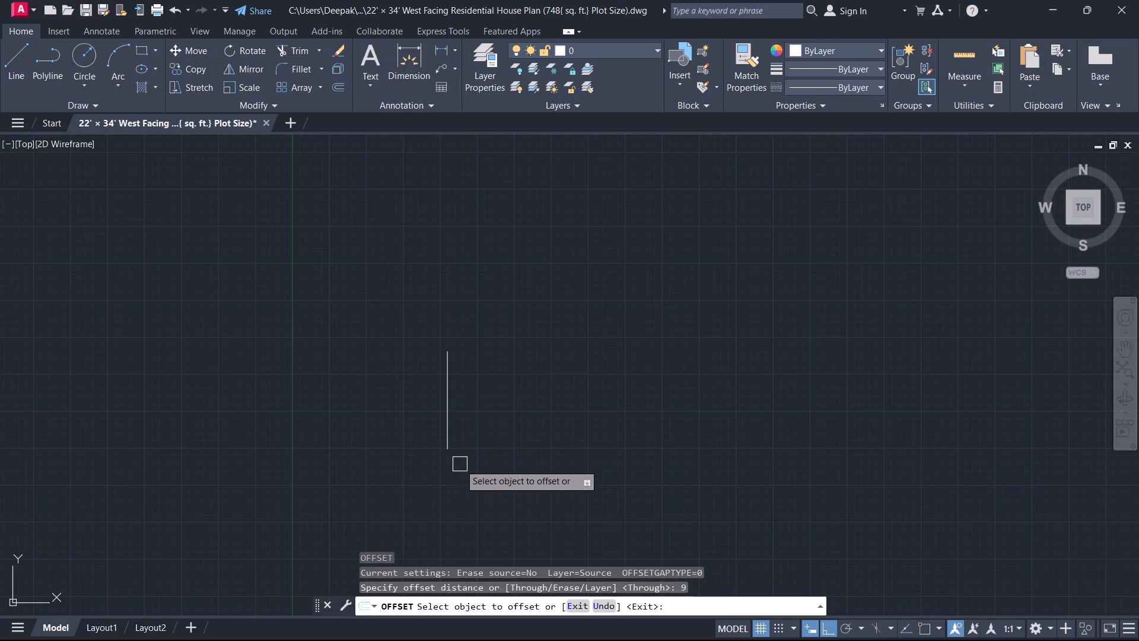
click(443, 411)
click(393, 395)
key(Escape)
Offset the right-hand line of the vertical wall pair by 11' to the right.
text(o)
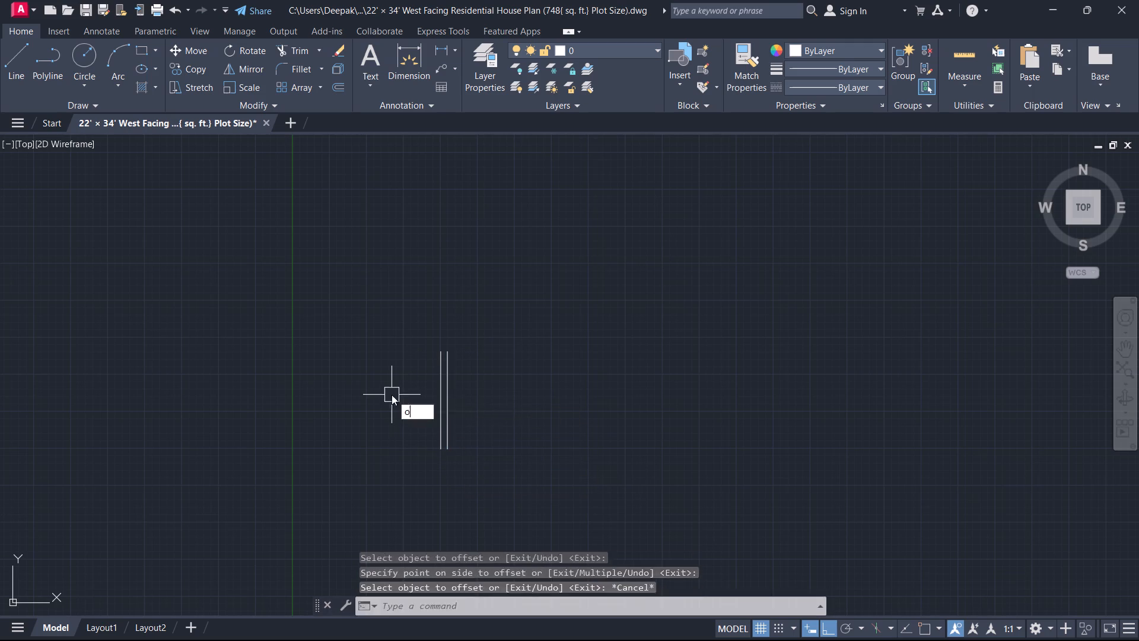
key(space)
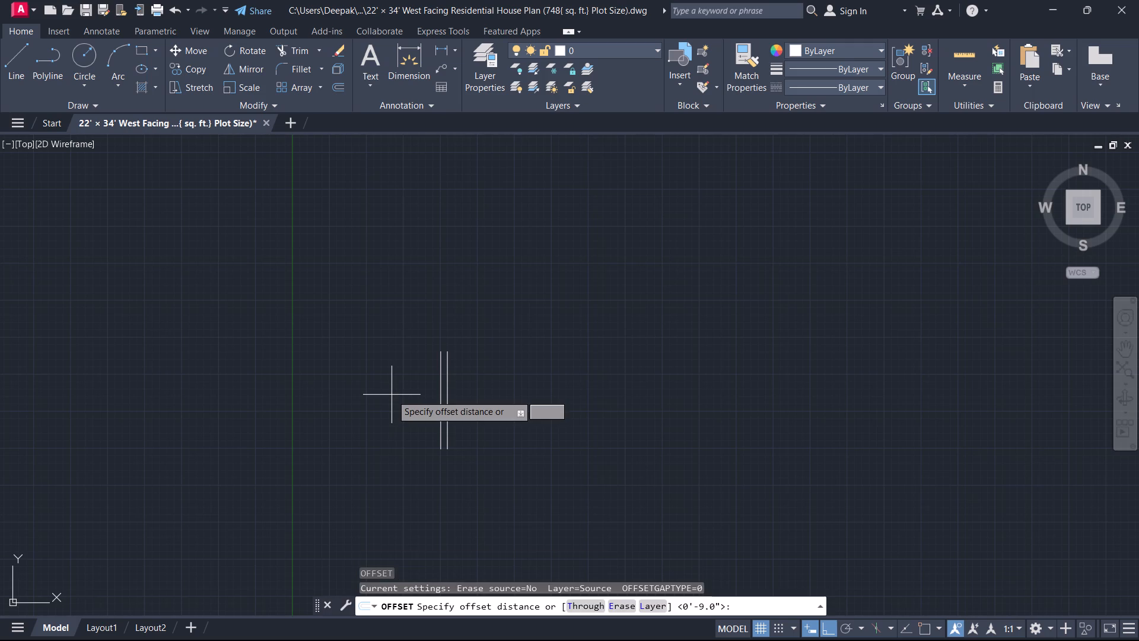
text(11')
key(Return)
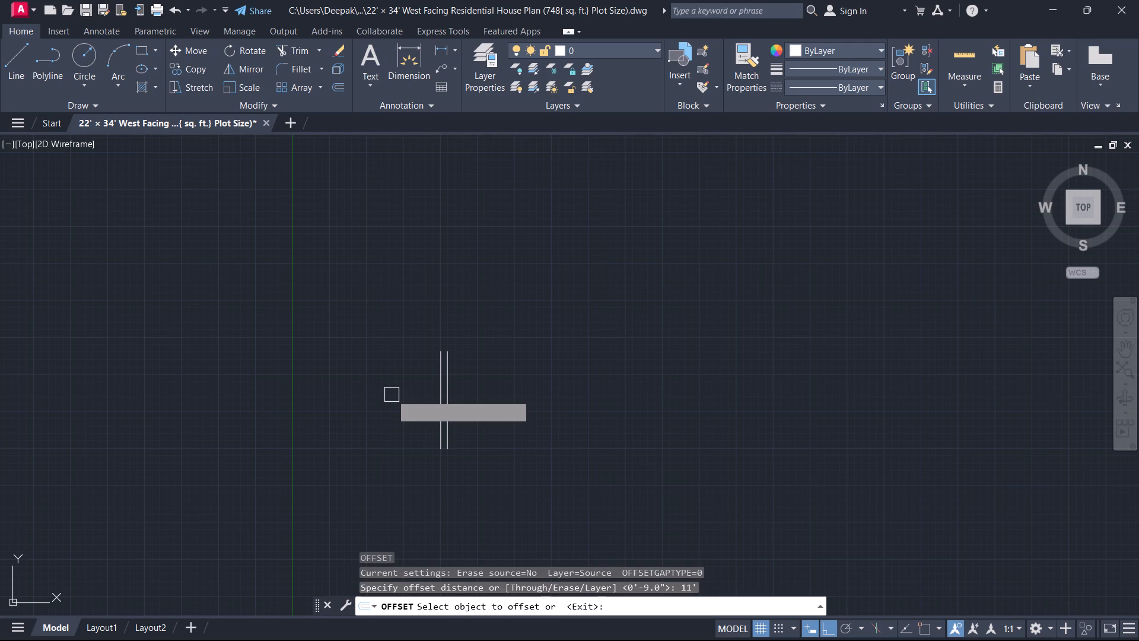
scroll(392, 395, up, 2)
scroll(481, 447, up, 1)
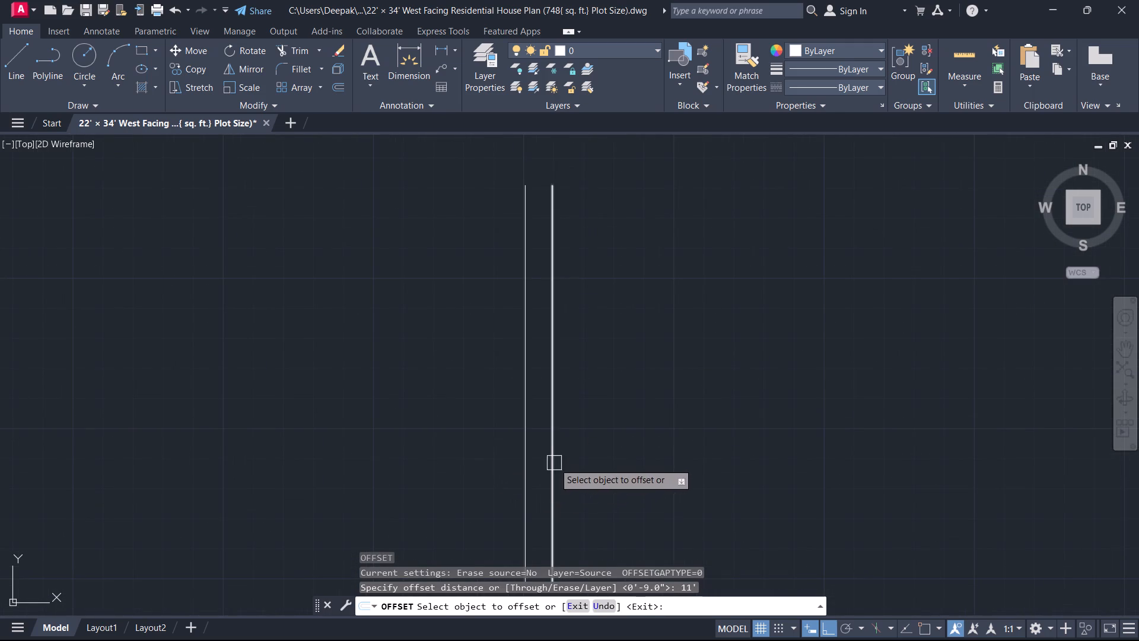
click(554, 463)
click(600, 474)
key(Escape)
Offset the vertical line at the far side of the 11' room by 5 inches to its right as a partition wall.
scroll(626, 460, down, 3)
middle_drag(626, 456, 425, 412)
scroll(407, 416, up, 1)
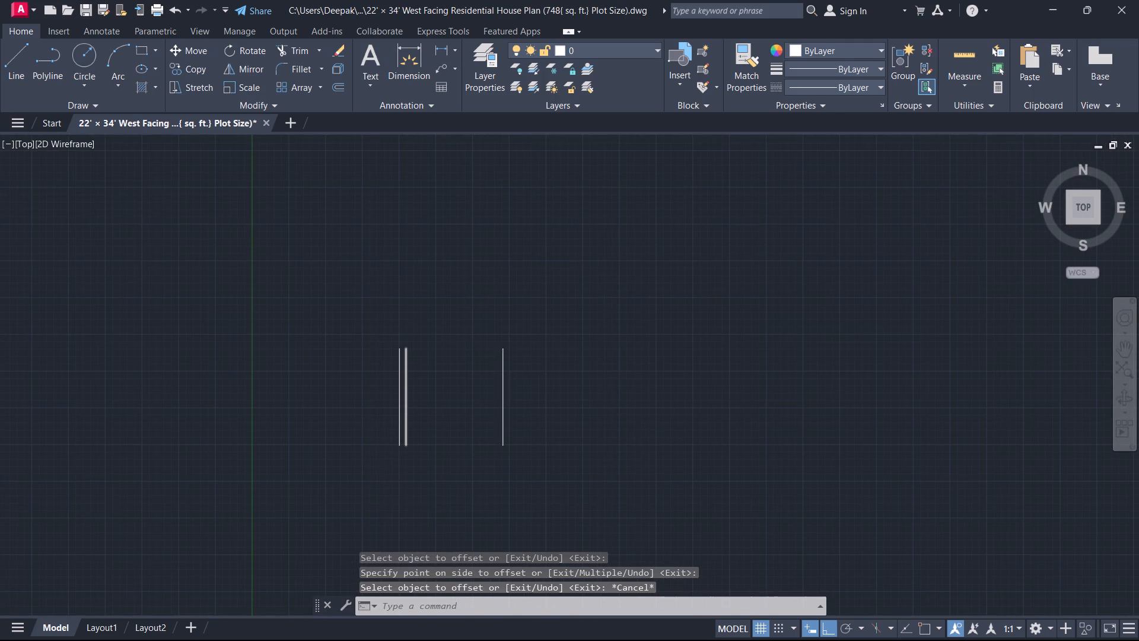
text(o)
key(space)
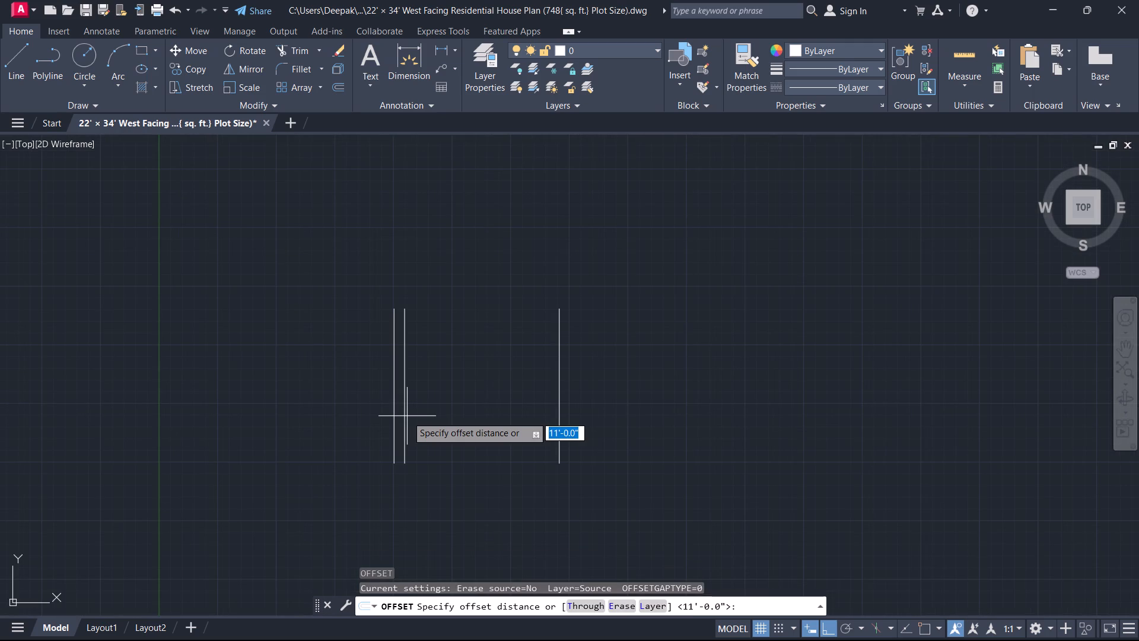
key(5)
key(Return)
click(559, 399)
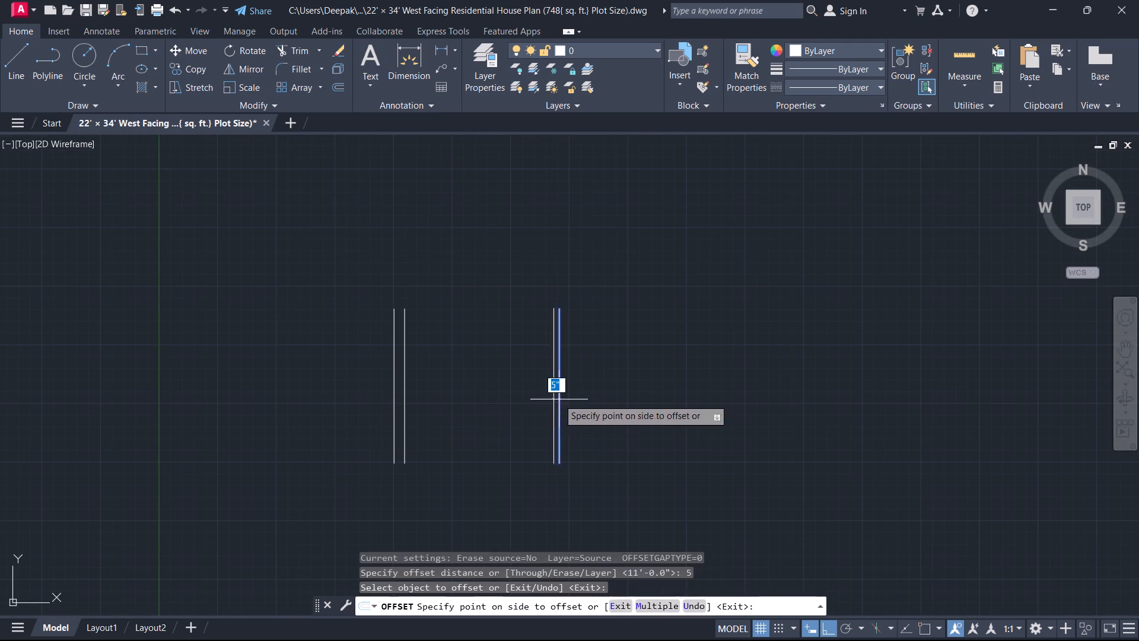
click(588, 416)
key(Escape)
Offset the right-hand line of the 5-inch partition wall by 8' to the right.
text(o)
key(space)
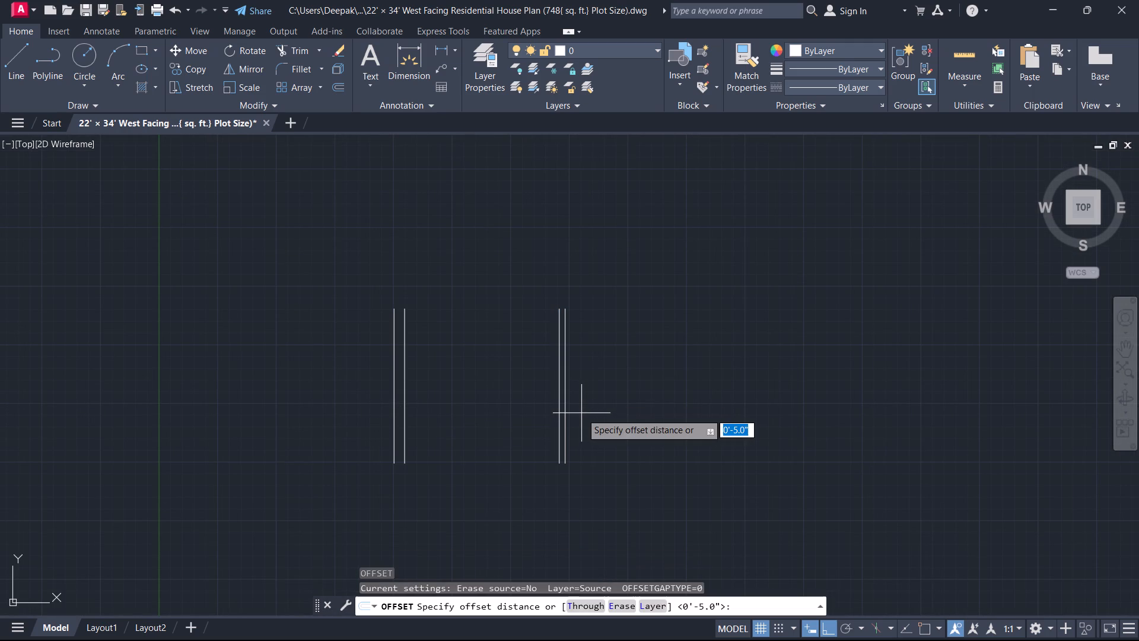
key(8)
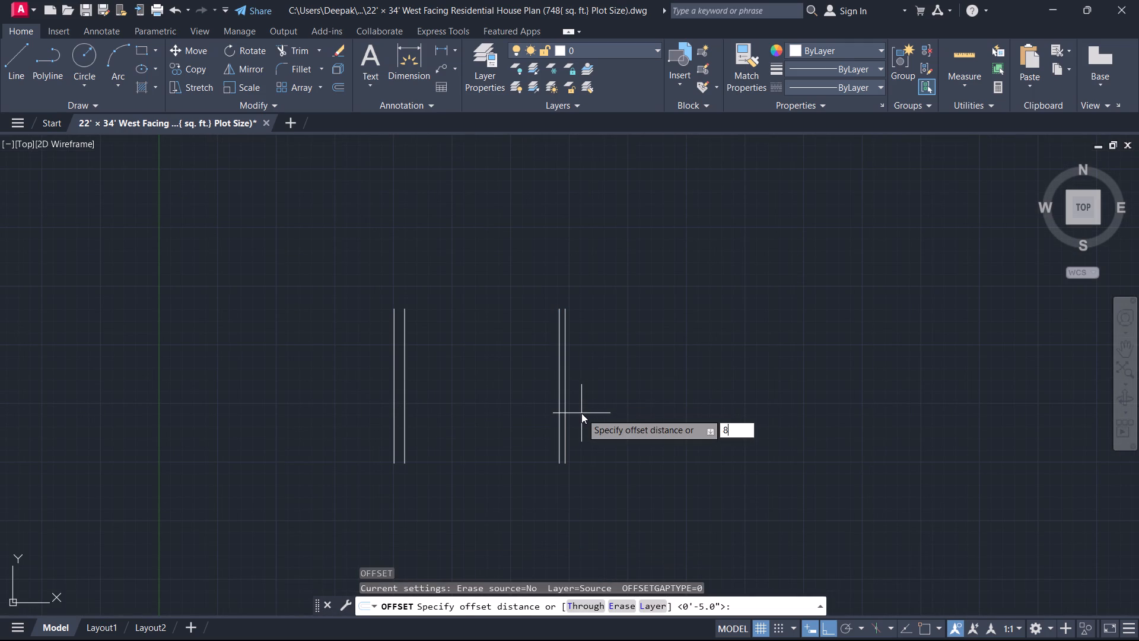
key(apostrophe)
key(Return)
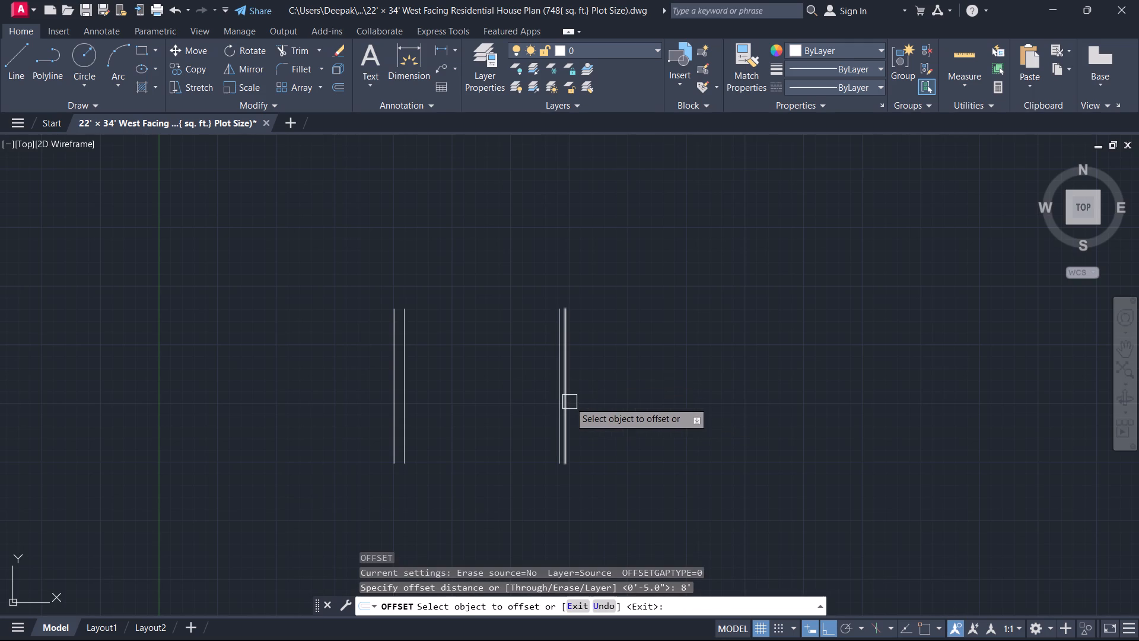
click(571, 402)
click(631, 407)
key(Escape)
Offset the rightmost vertical line by 9 inches to its right to form the outer wall thickness.
text(o 9)
key(Return)
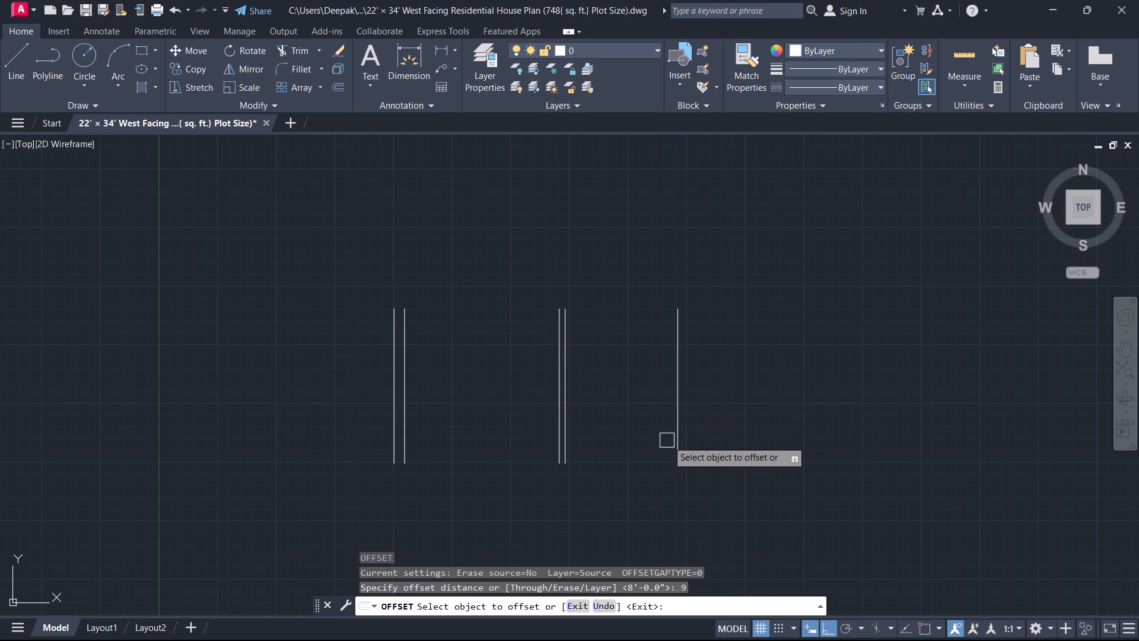
click(675, 445)
click(722, 443)
key(Escape)
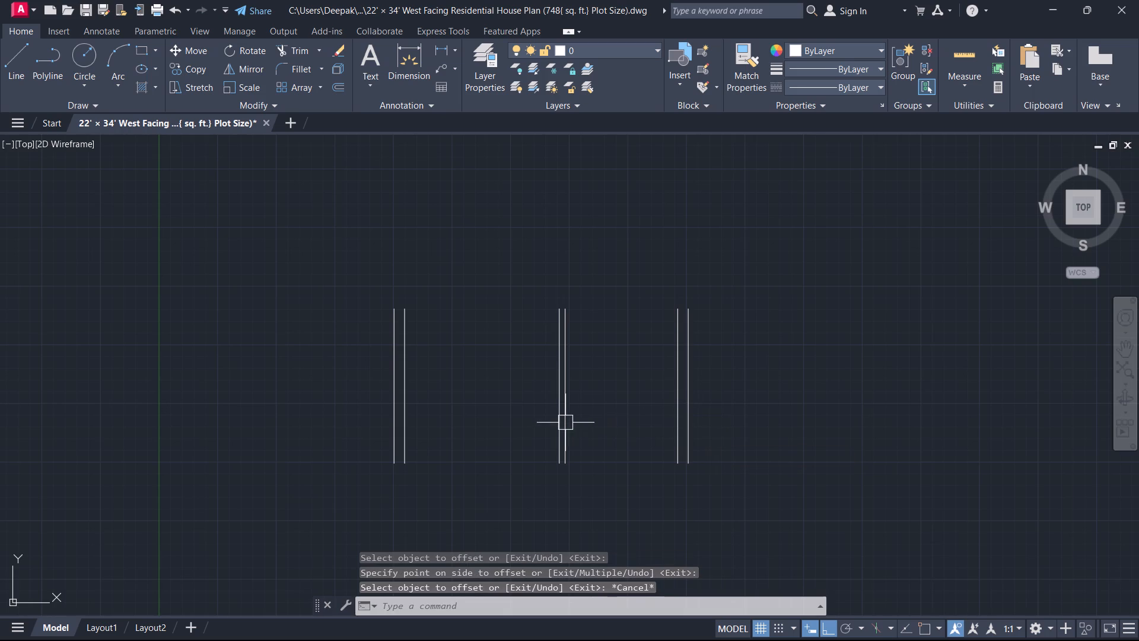
With object snap on, draw a horizontal line joining the top ends of the 11' room's two inner wall lines.
text(l)
key(space)
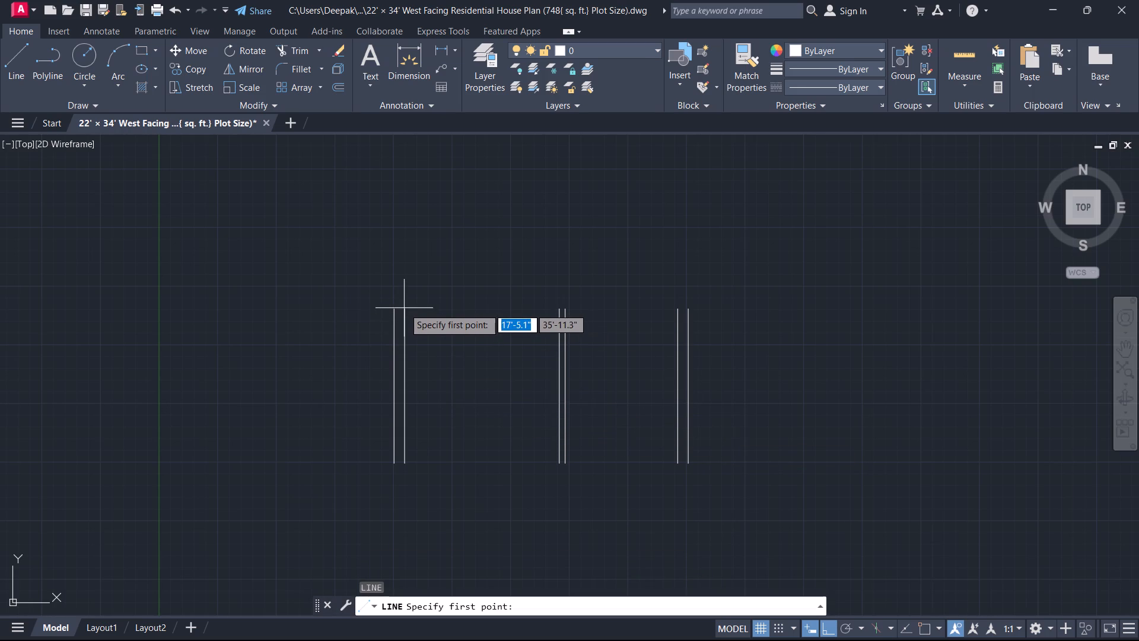
key(F3)
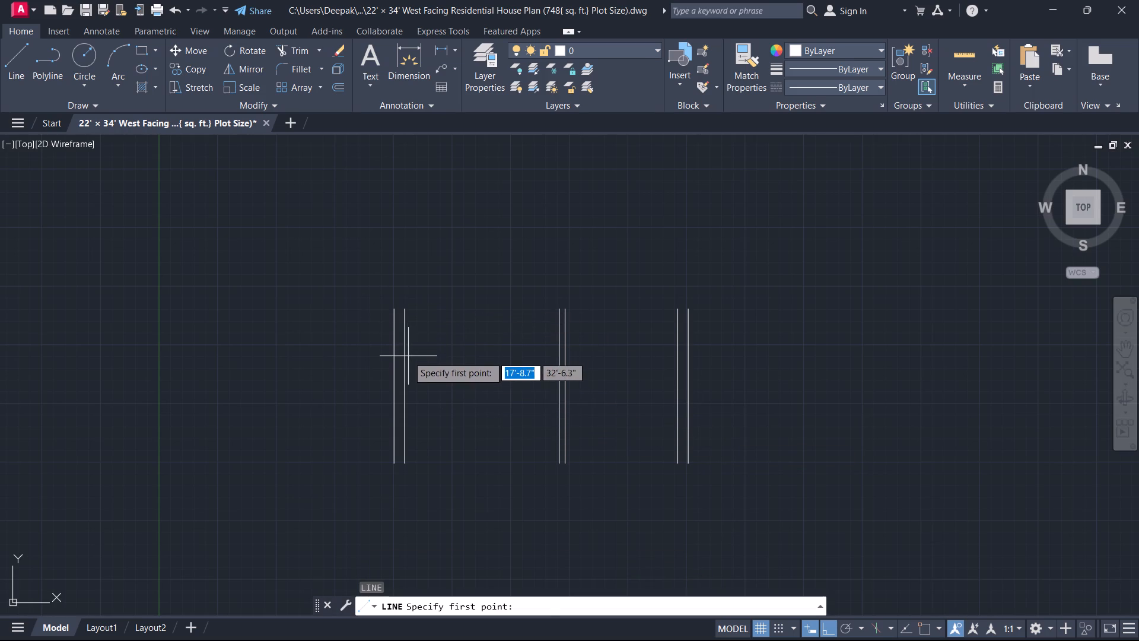
click(403, 314)
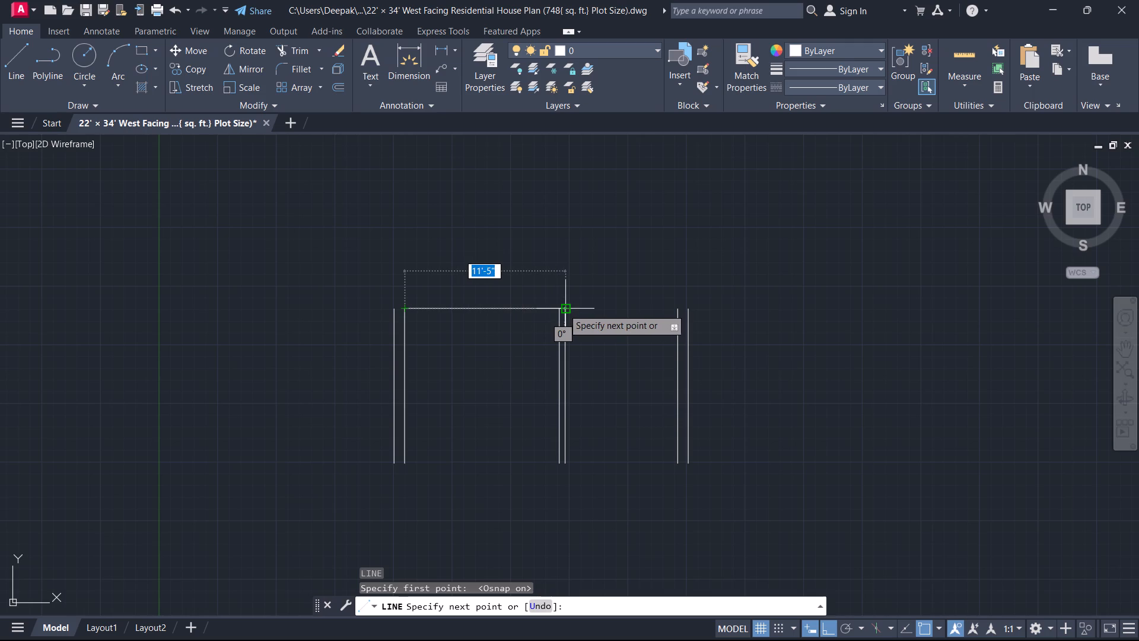
click(556, 307)
key(Escape)
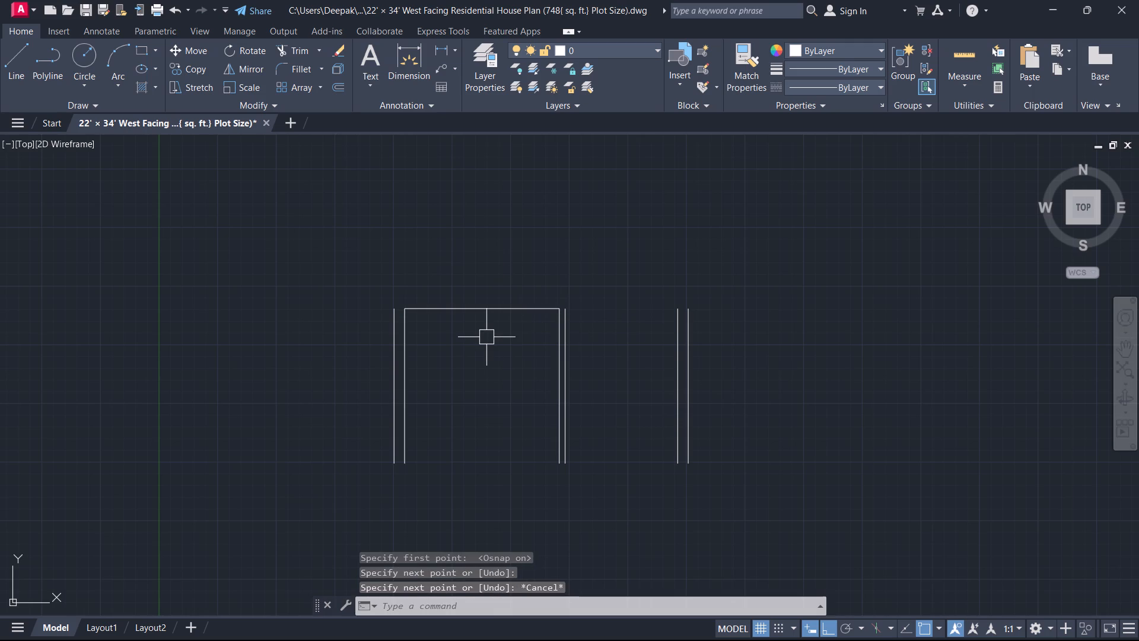
Offset the top horizontal line upward by 9 inches to form the top wall.
text(o 9)
key(Return)
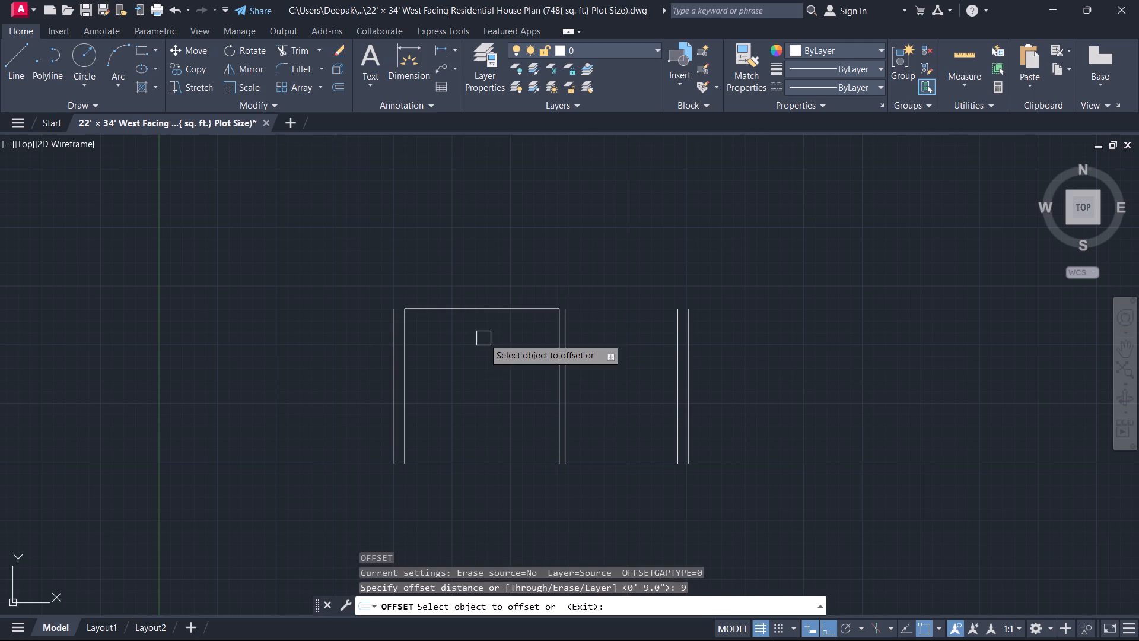
click(487, 325)
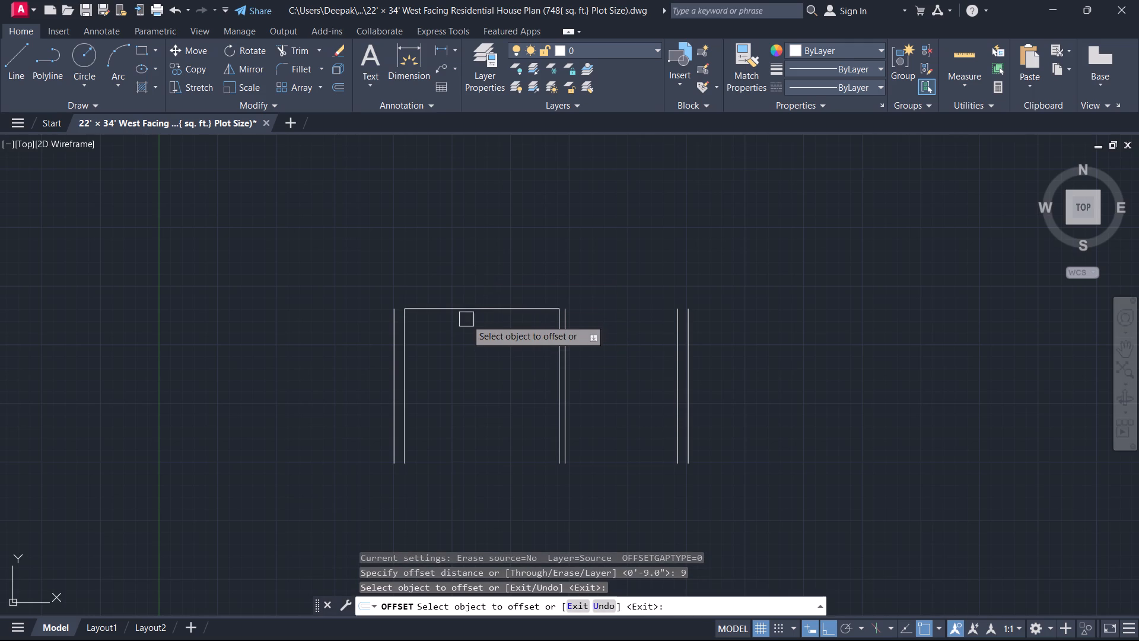
click(467, 309)
click(464, 255)
key(Escape)
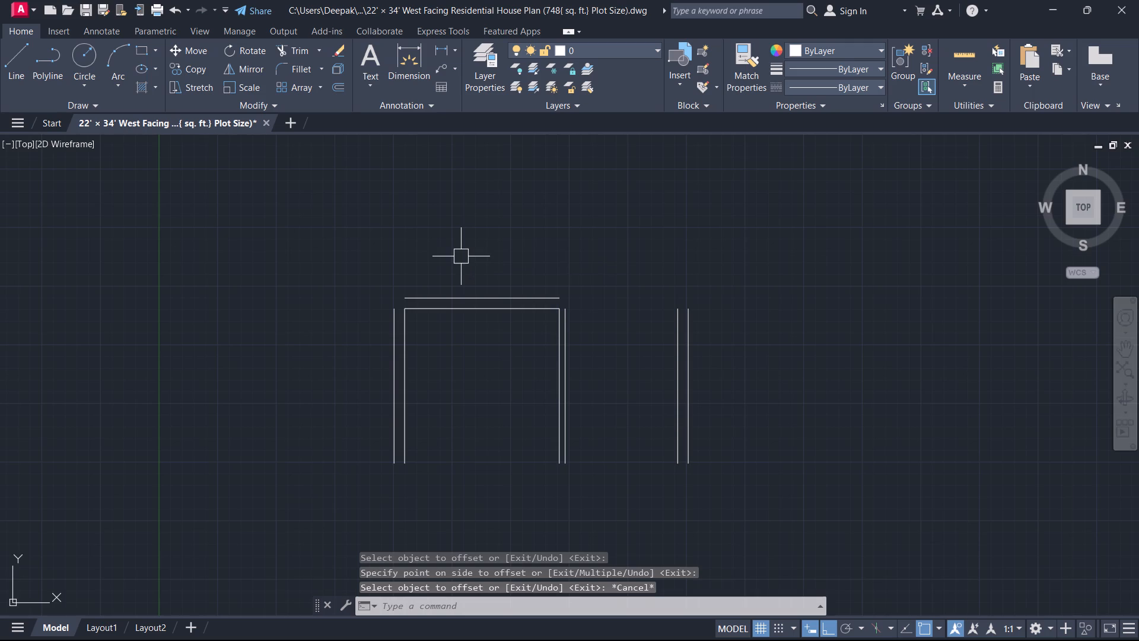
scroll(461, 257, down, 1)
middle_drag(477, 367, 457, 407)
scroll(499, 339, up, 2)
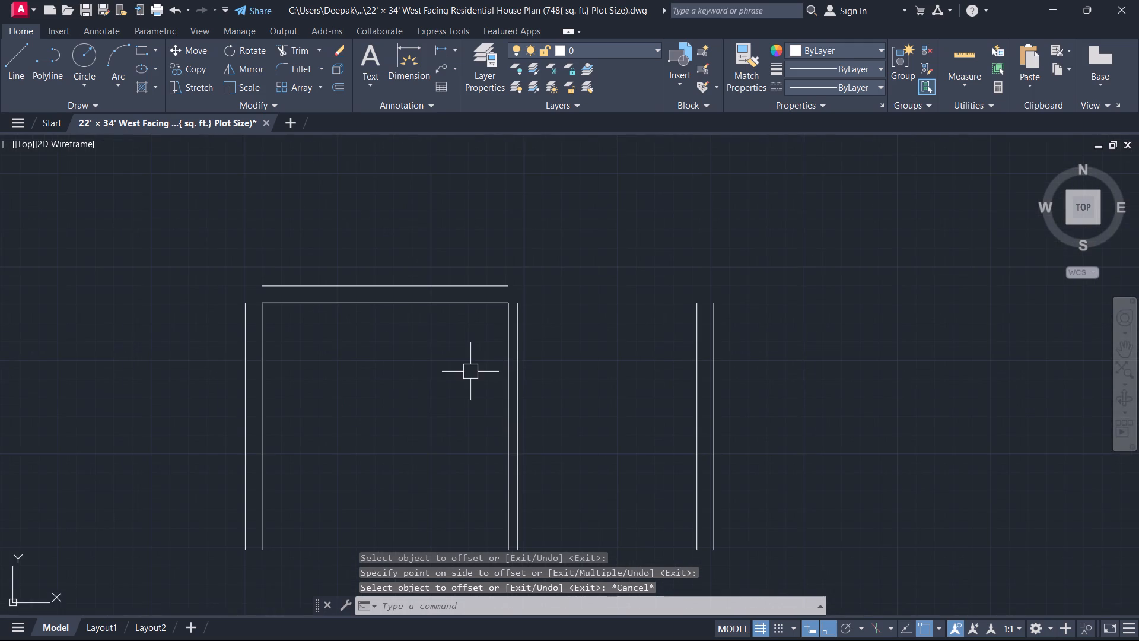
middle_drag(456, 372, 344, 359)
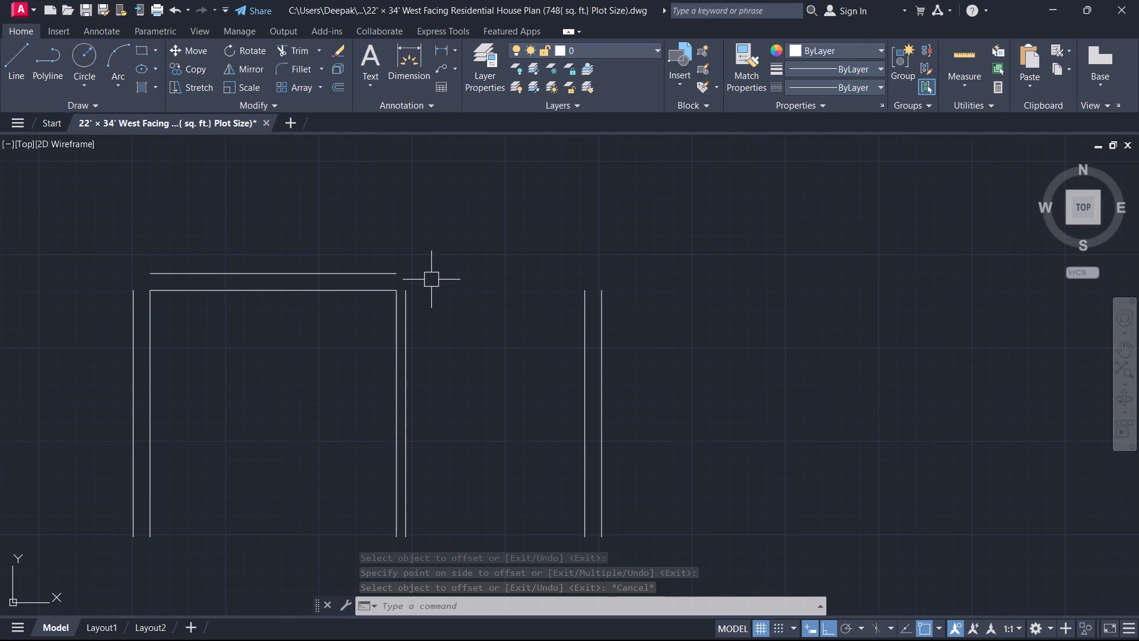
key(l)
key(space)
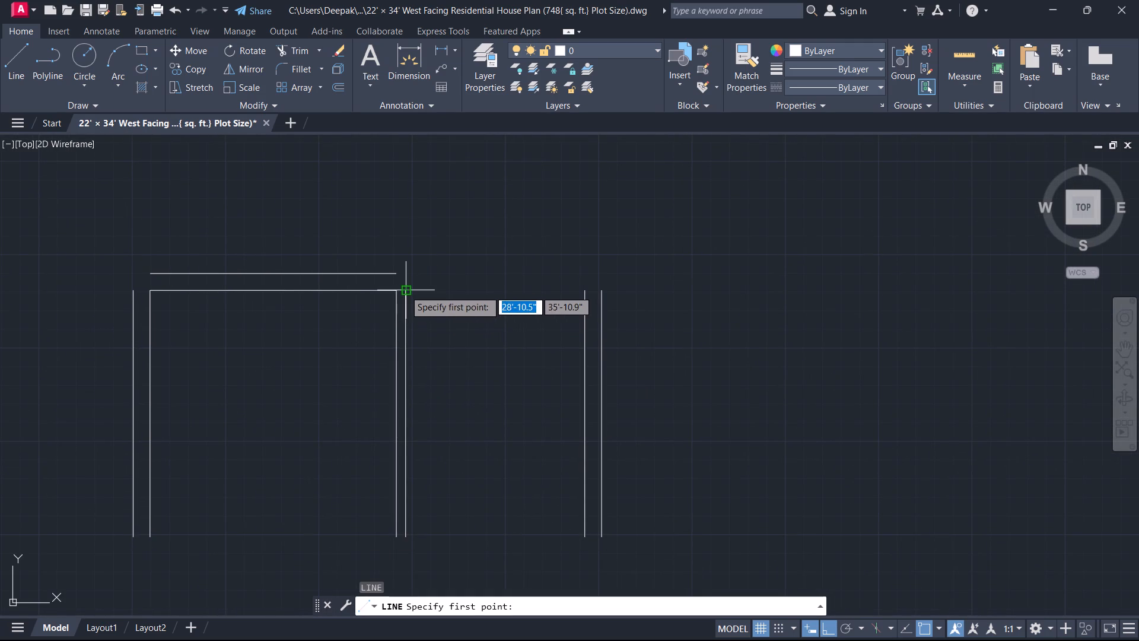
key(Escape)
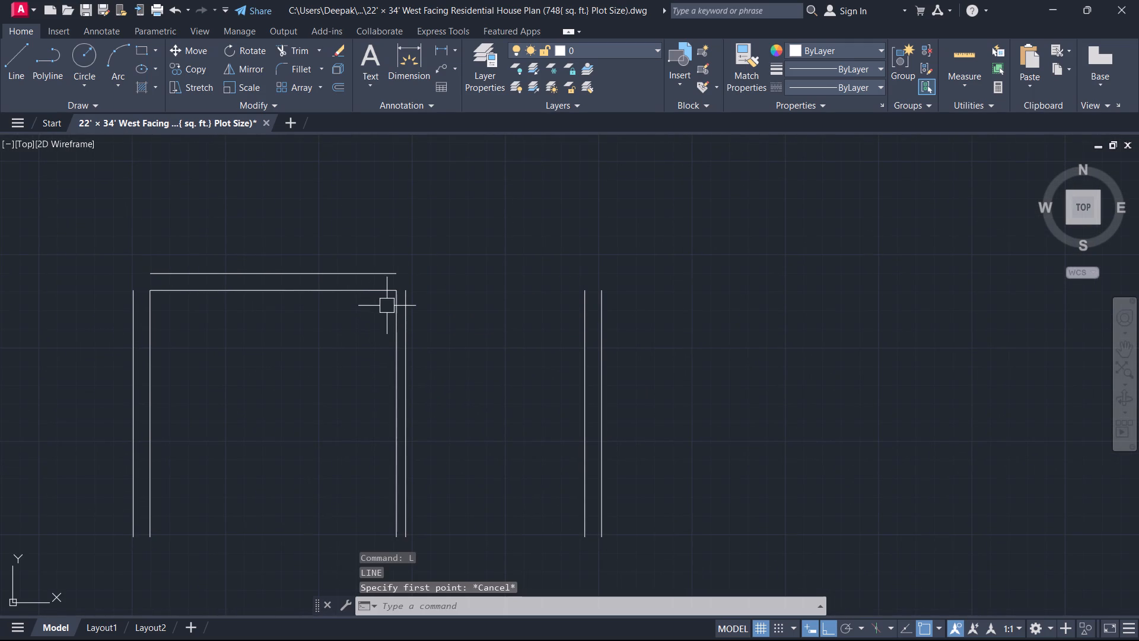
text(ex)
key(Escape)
Fillet the inner and outer top wall lines to the matching lines of the right outer wall at zero radius.
text(f)
key(space)
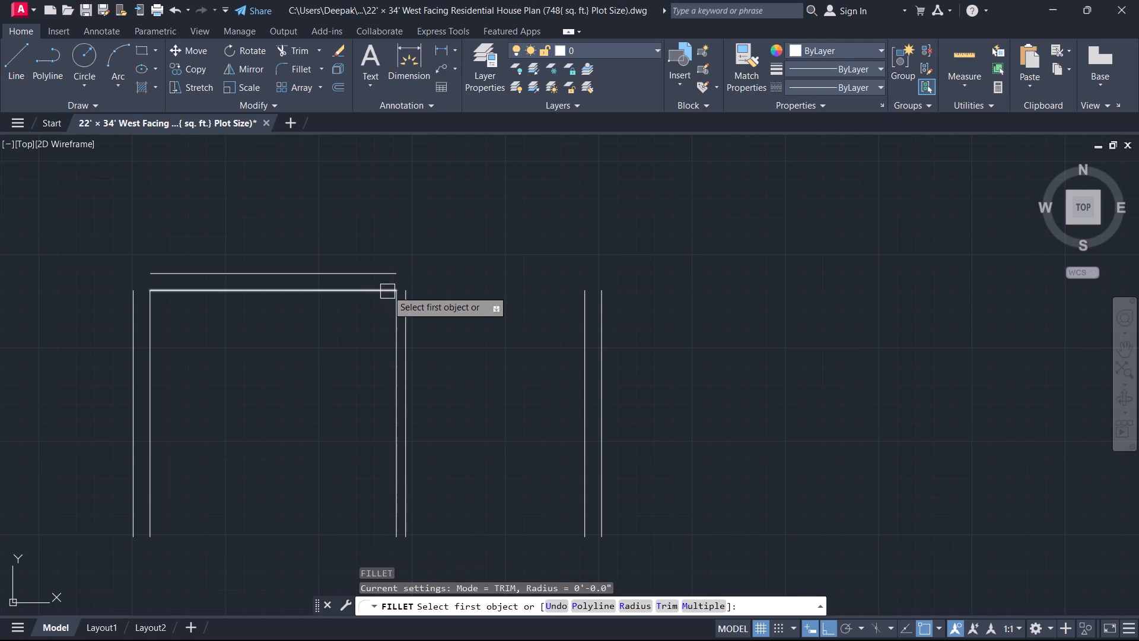
drag(383, 291, 389, 291)
click(585, 357)
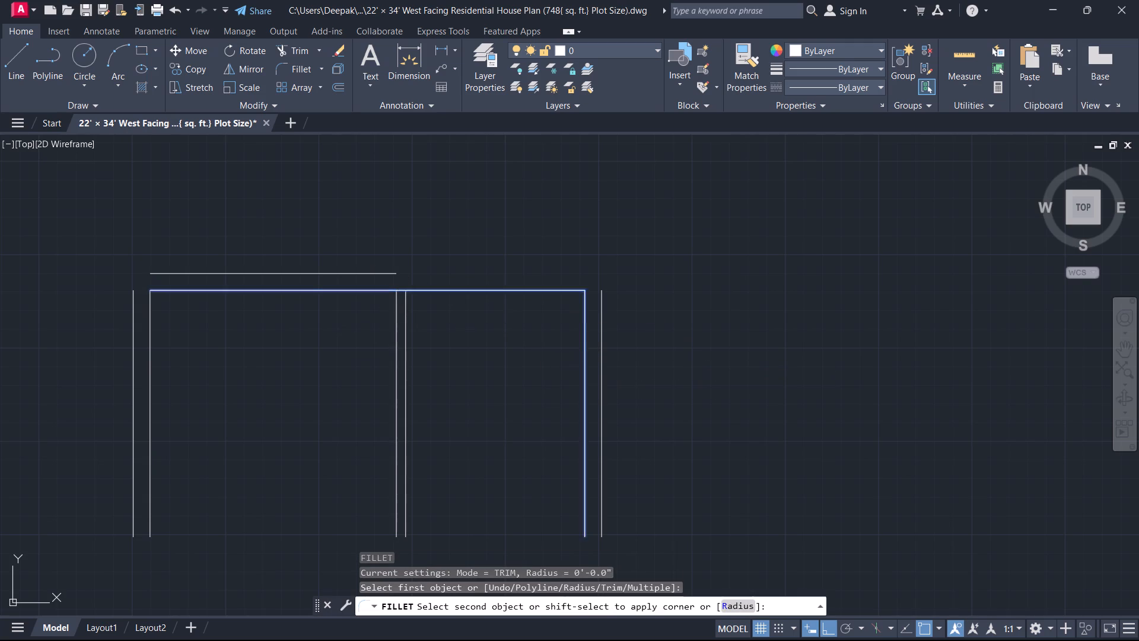
key(space)
click(352, 276)
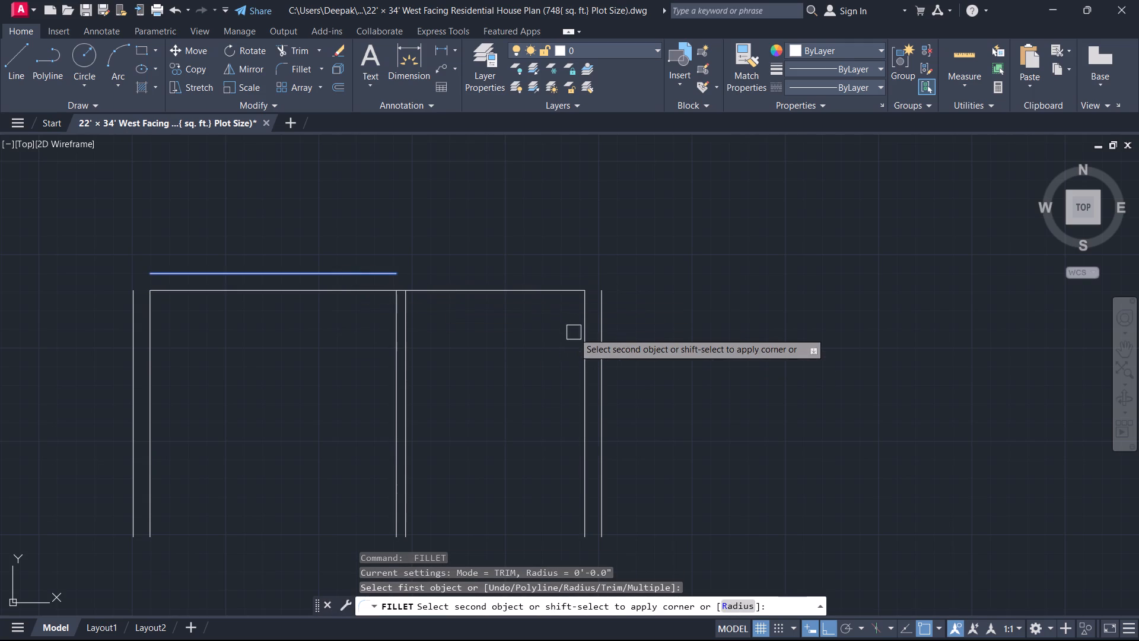
click(600, 330)
key(Escape)
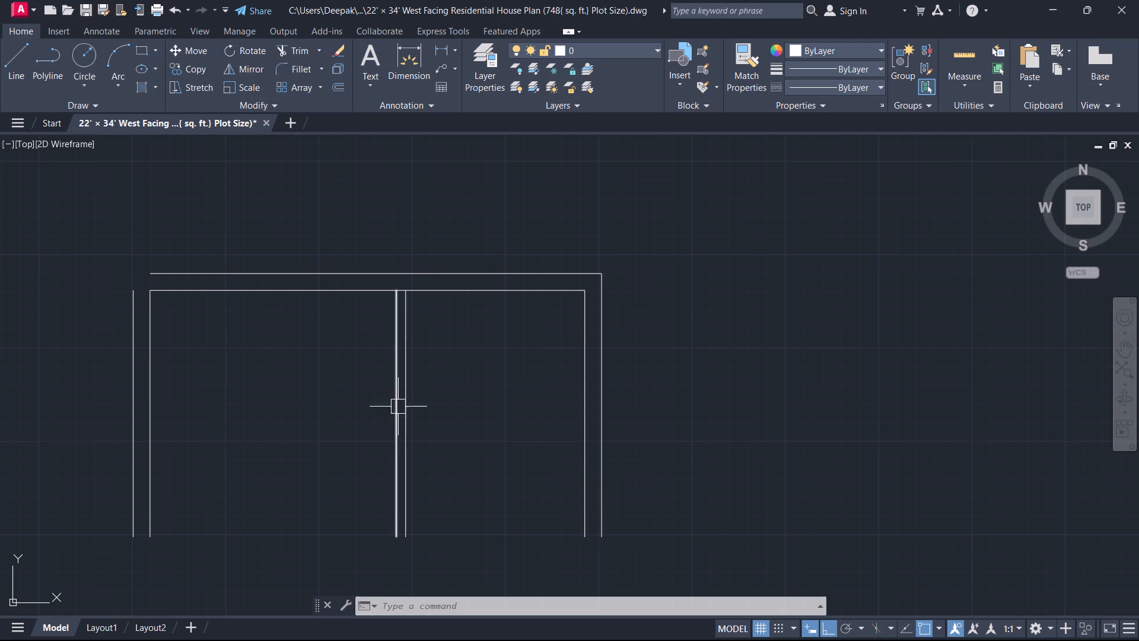
Fillet the outer left wall line to the outer top wall line to close the top-left corner.
text(f)
key(space)
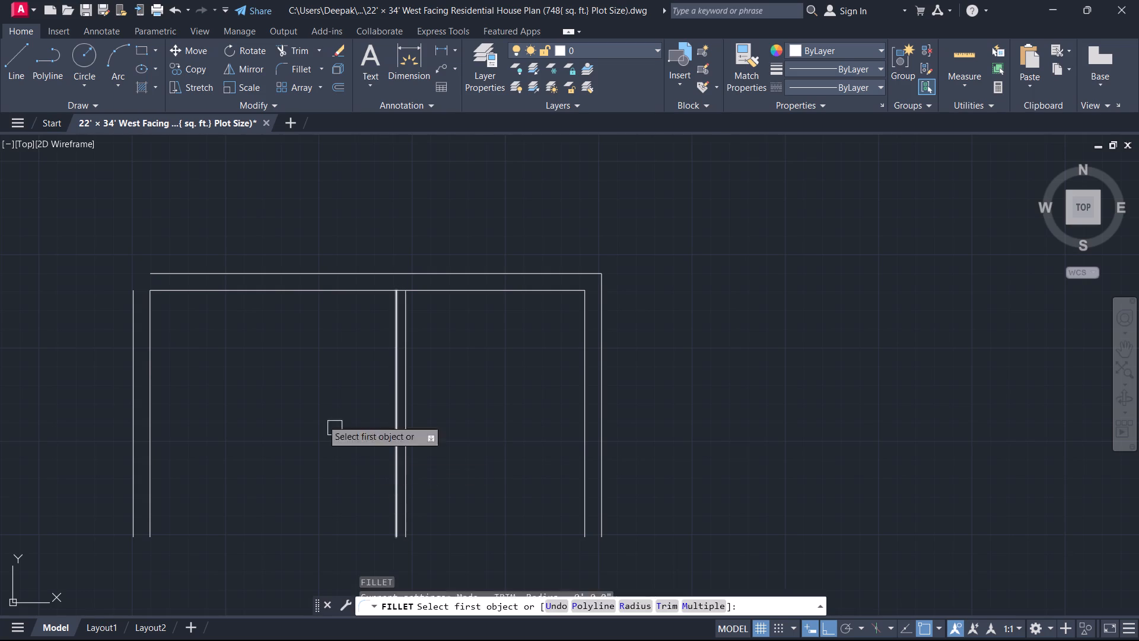
click(137, 337)
click(180, 271)
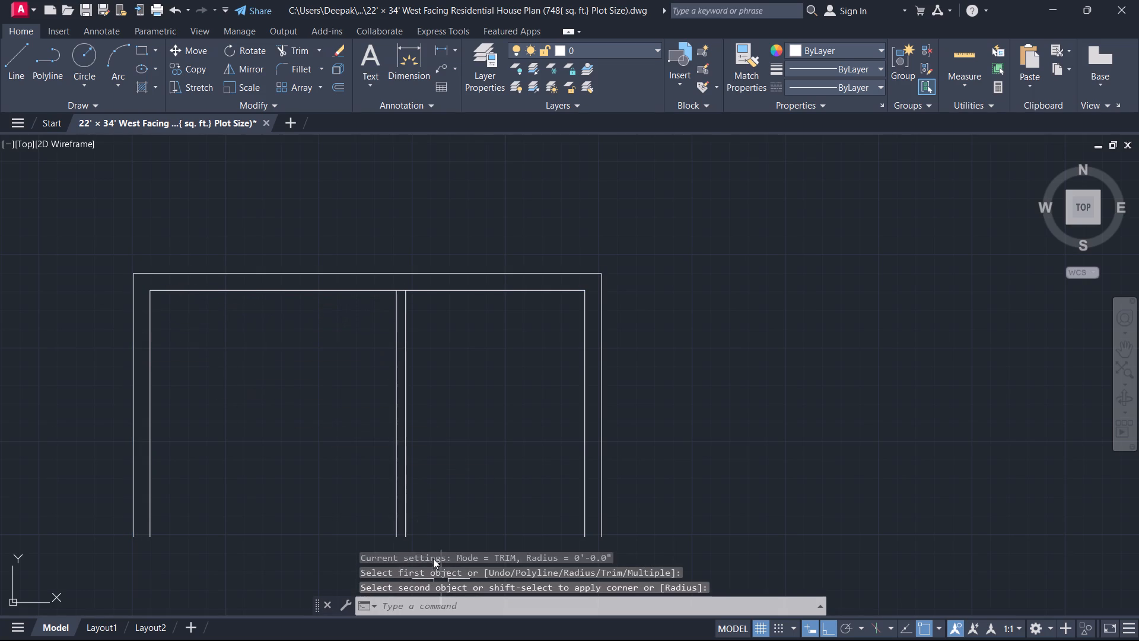
key(Escape)
Trim the piece of the inner top wall line lying between the two partition wall lines.
text(tr)
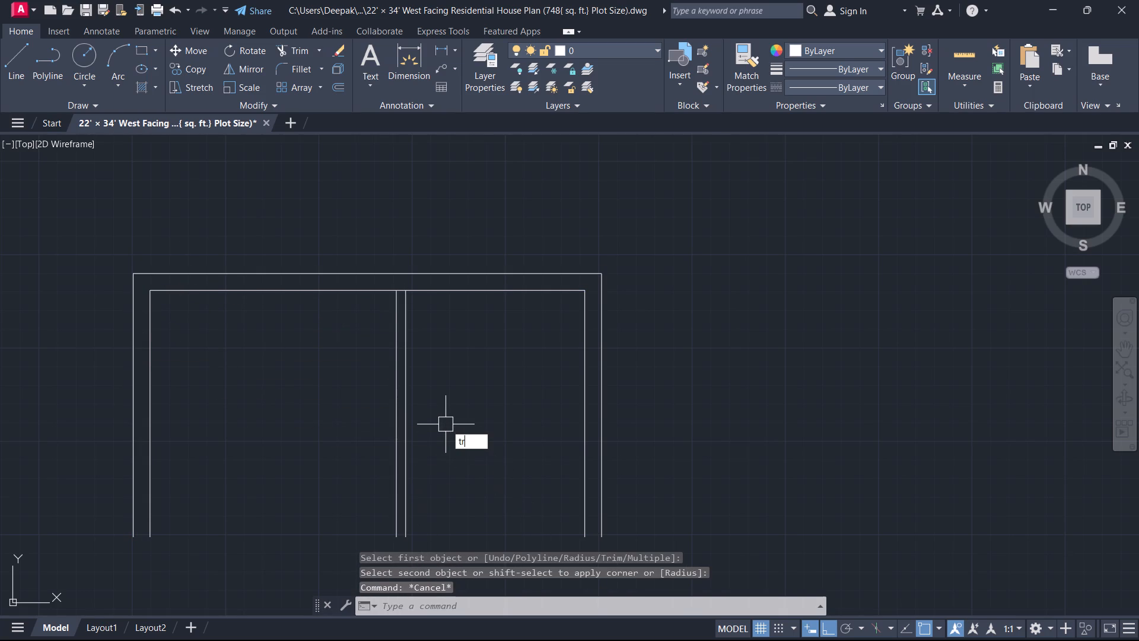
key(space)
scroll(419, 396, up, 1)
middle_drag(415, 273, 514, 395)
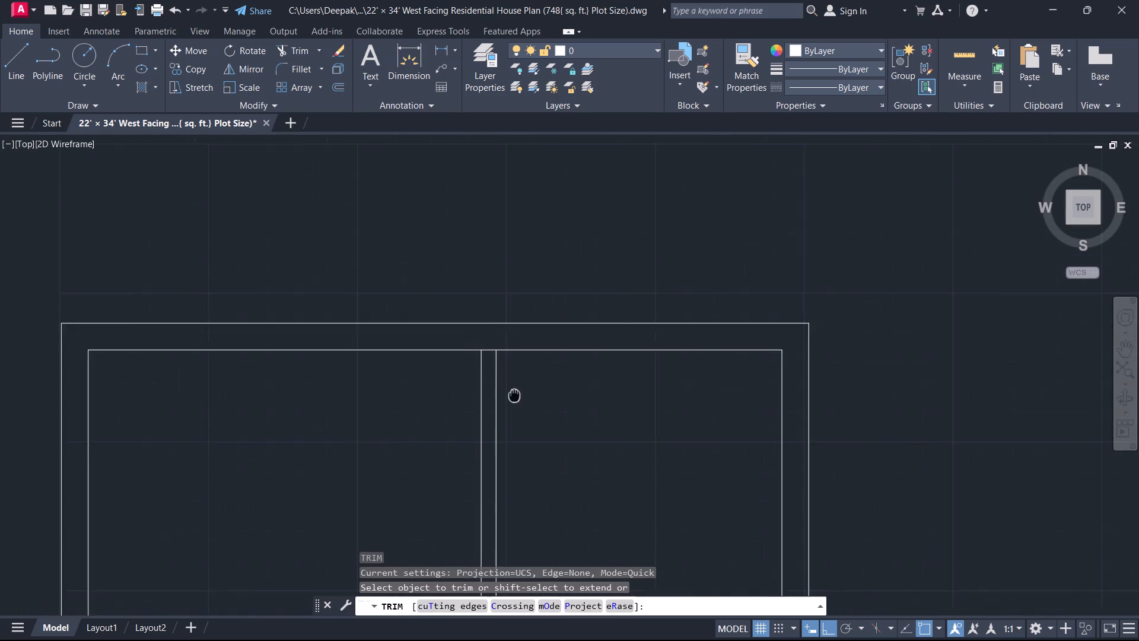
middle_drag(514, 395, 507, 391)
scroll(489, 361, up, 3)
click(453, 310)
key(Escape)
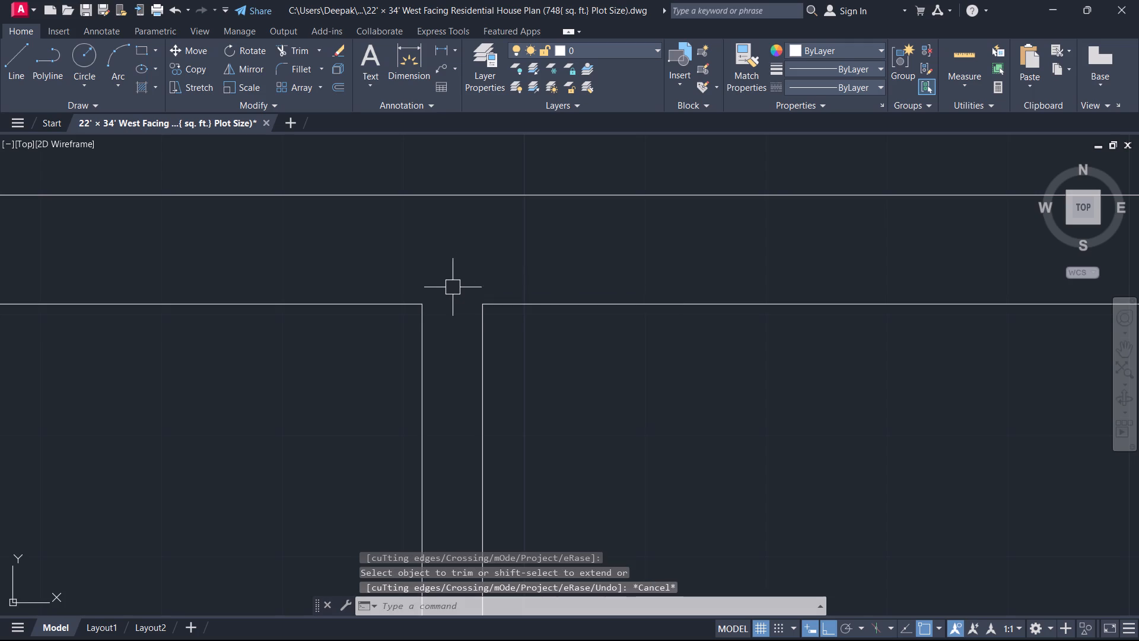
Measure the overall outer width of the top wall from its left corner to its right corner.
scroll(477, 353, down, 4)
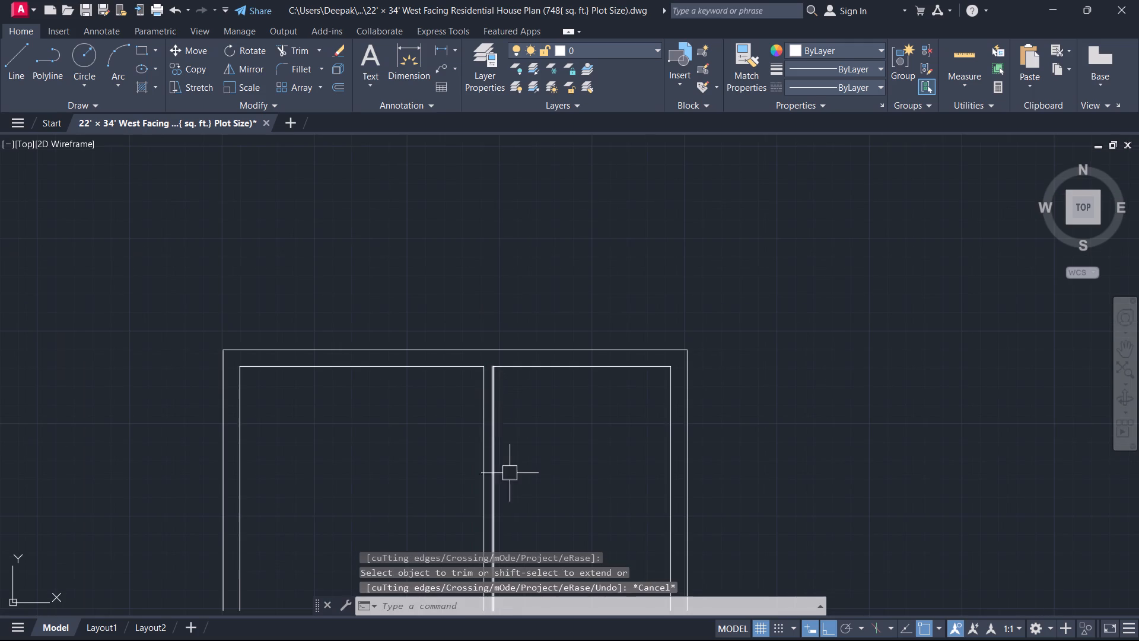
key(d)
key(i)
key(space)
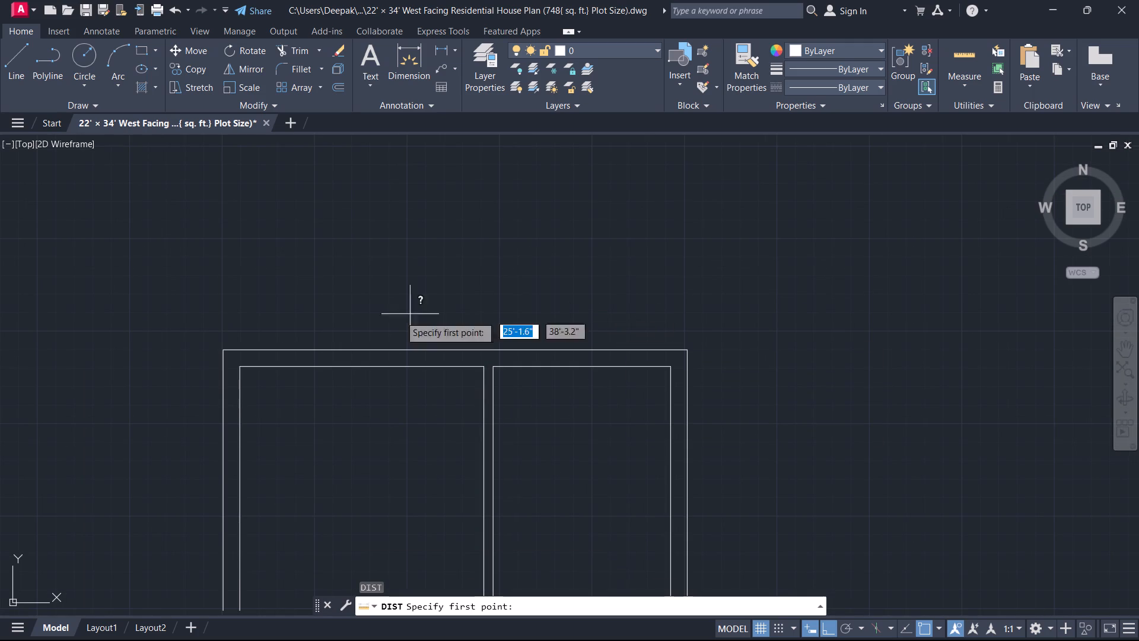
click(222, 354)
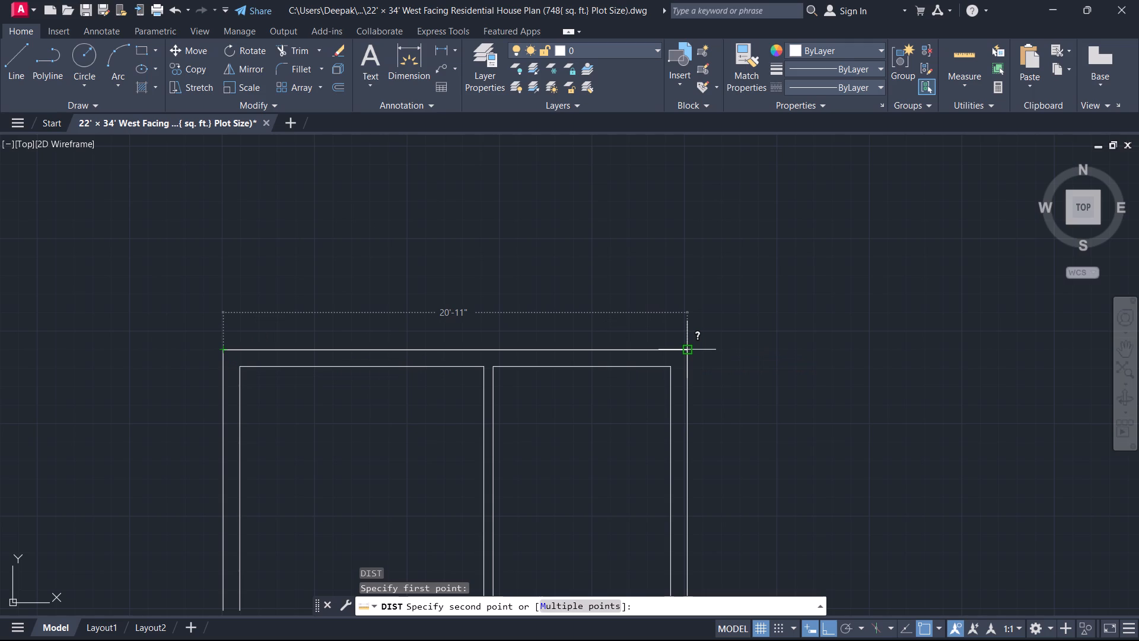
key(Escape)
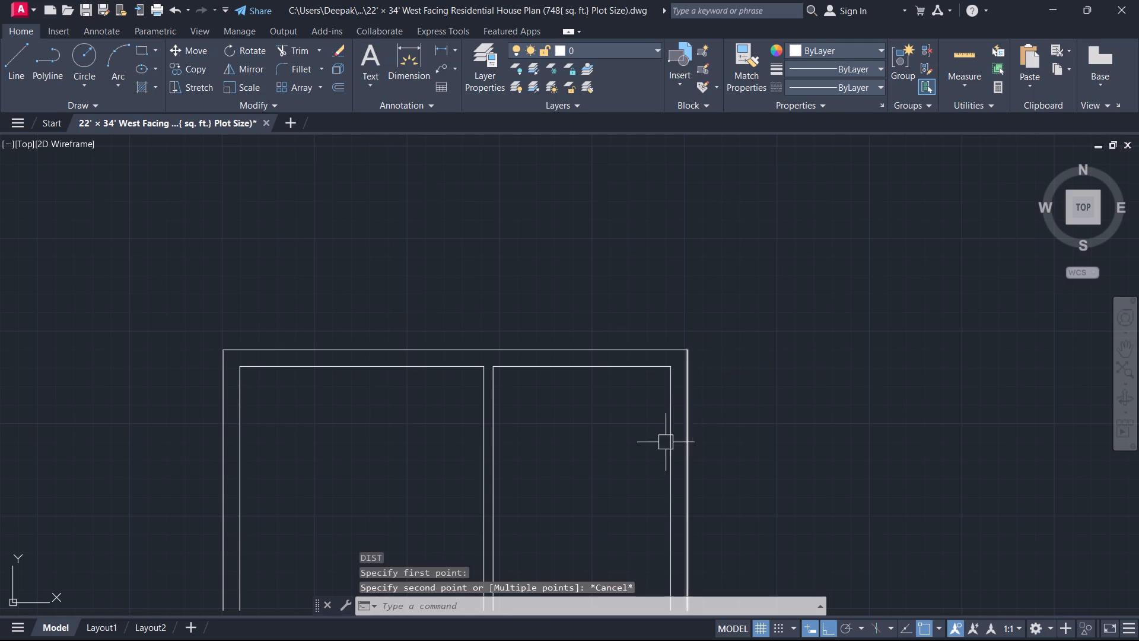
Offset the outer left wall line inward by 3 inches.
middle_drag(647, 464, 710, 404)
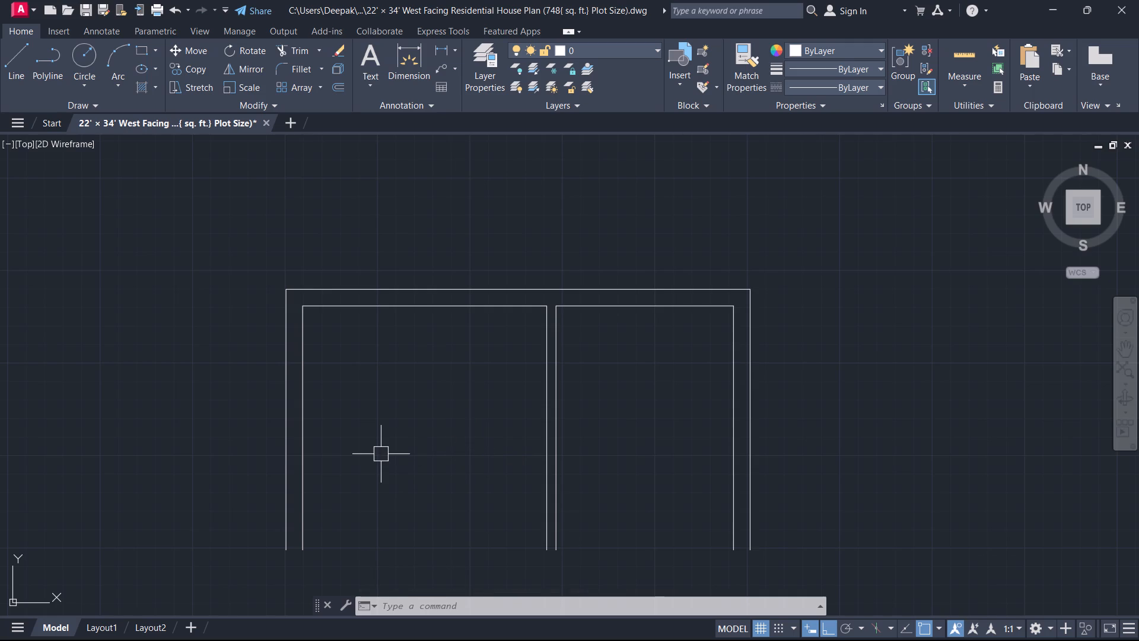
text(o 3)
key(Return)
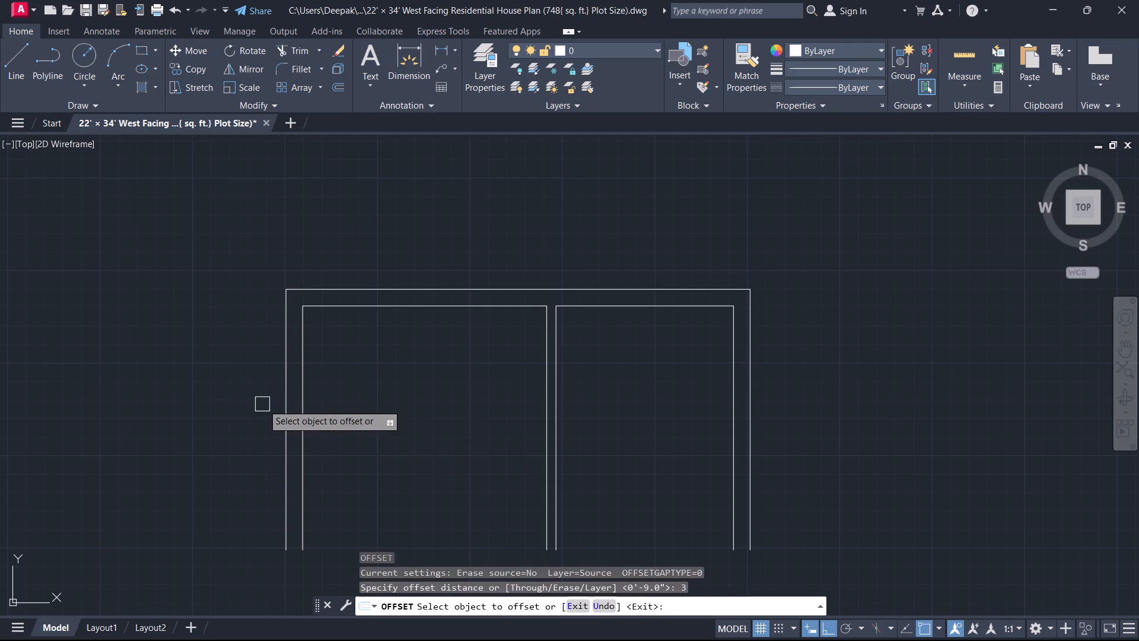
click(287, 414)
click(342, 417)
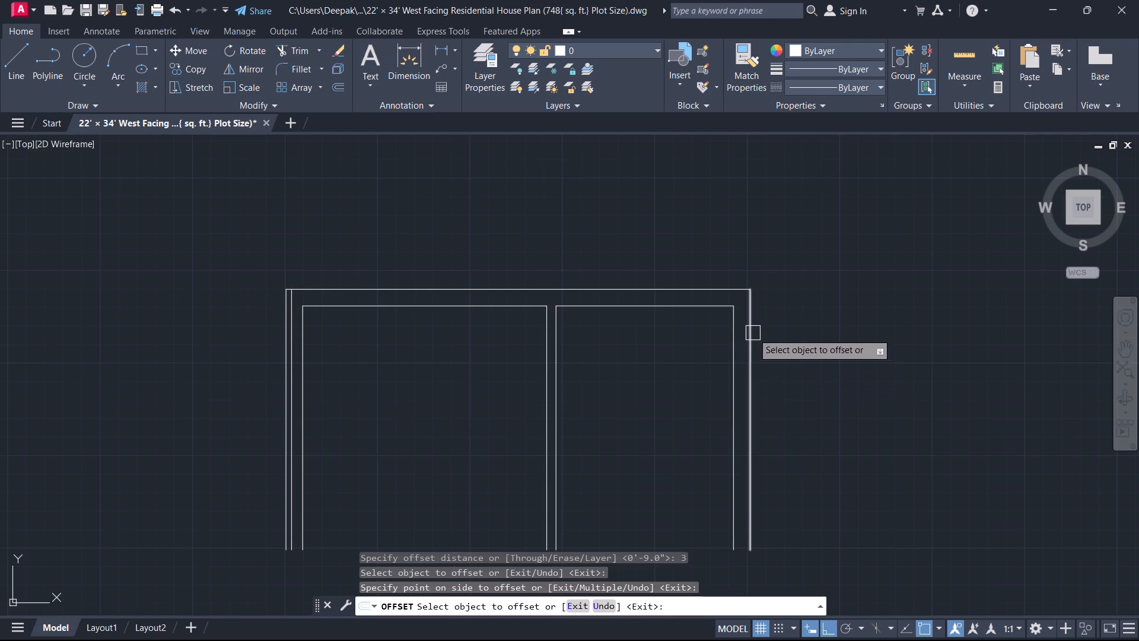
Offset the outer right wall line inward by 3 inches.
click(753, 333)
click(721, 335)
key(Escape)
Measure the distance along the top wall between the two inward offset lines of the left and right walls.
key(d)
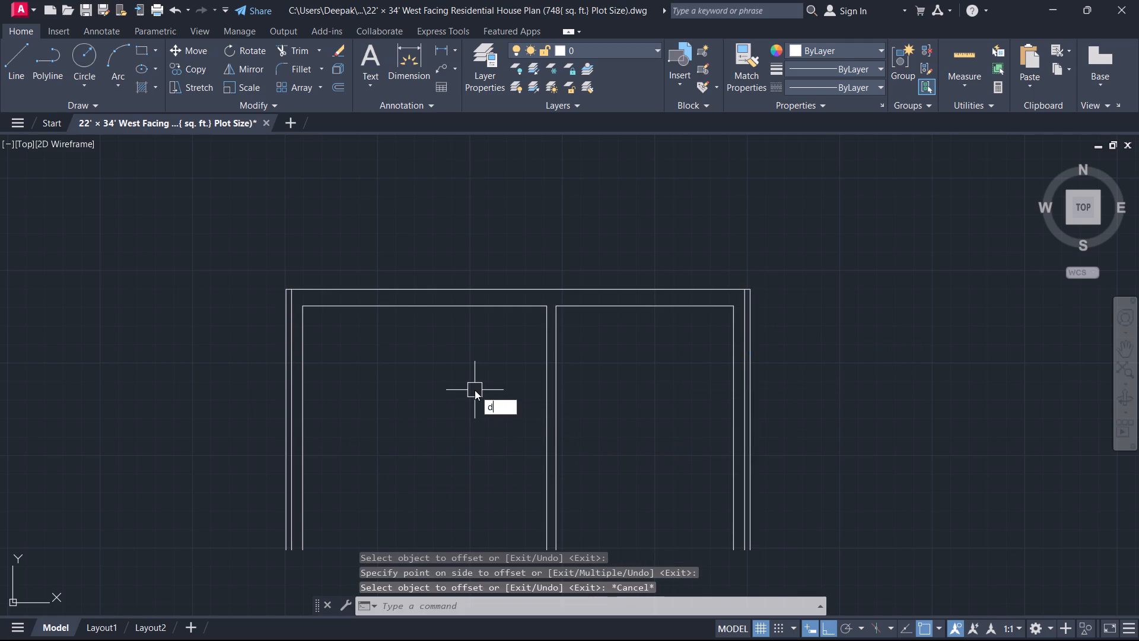
text(i)
key(space)
click(292, 292)
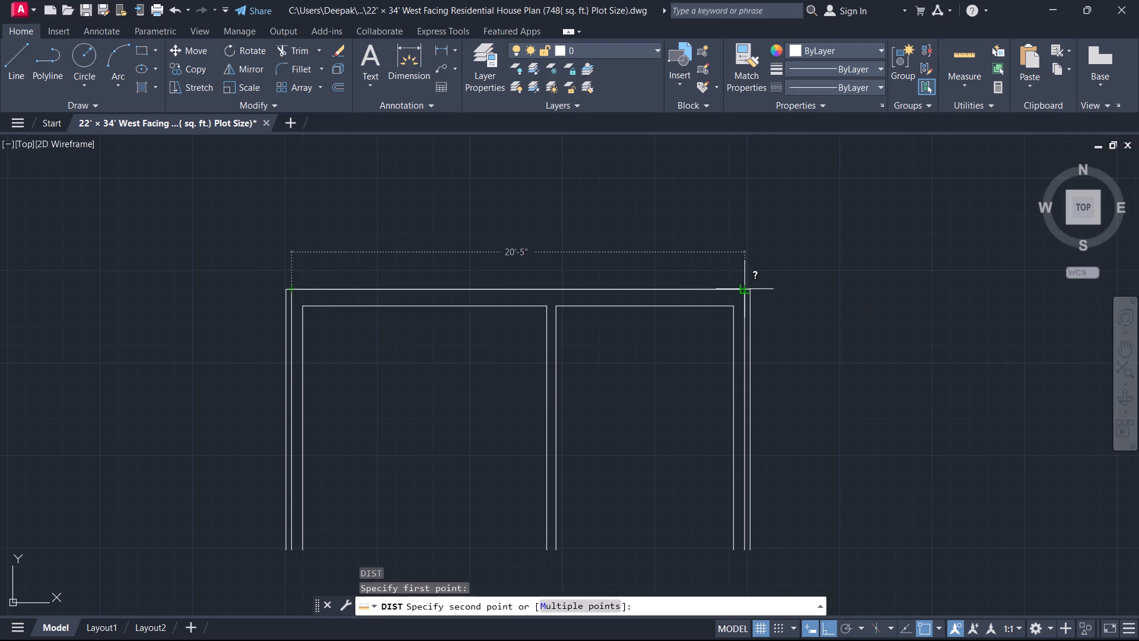
key(Escape)
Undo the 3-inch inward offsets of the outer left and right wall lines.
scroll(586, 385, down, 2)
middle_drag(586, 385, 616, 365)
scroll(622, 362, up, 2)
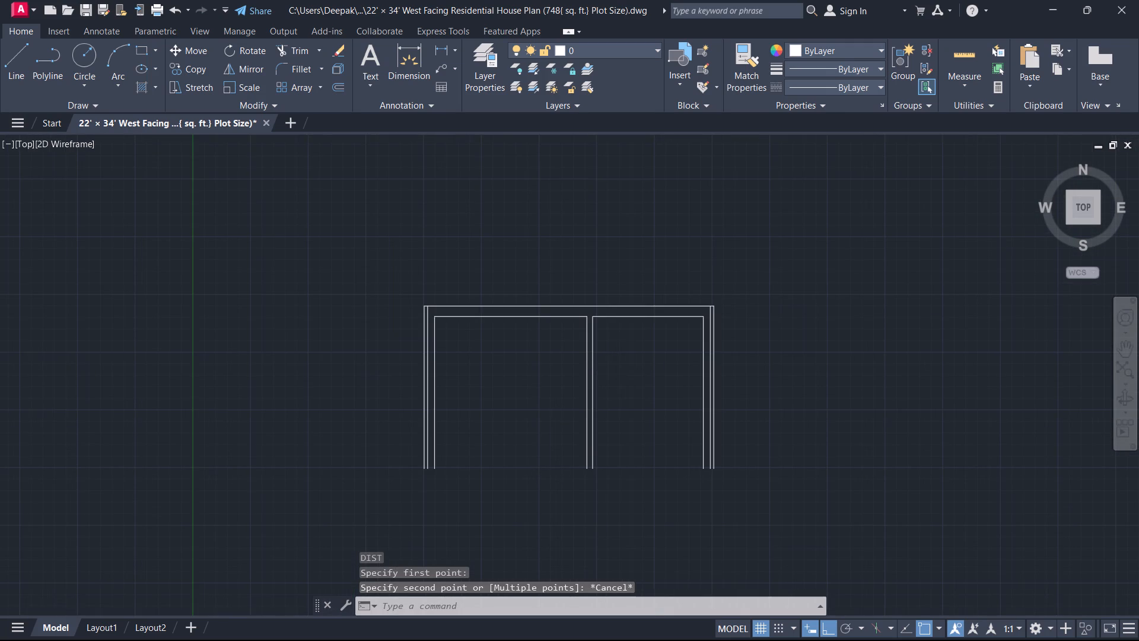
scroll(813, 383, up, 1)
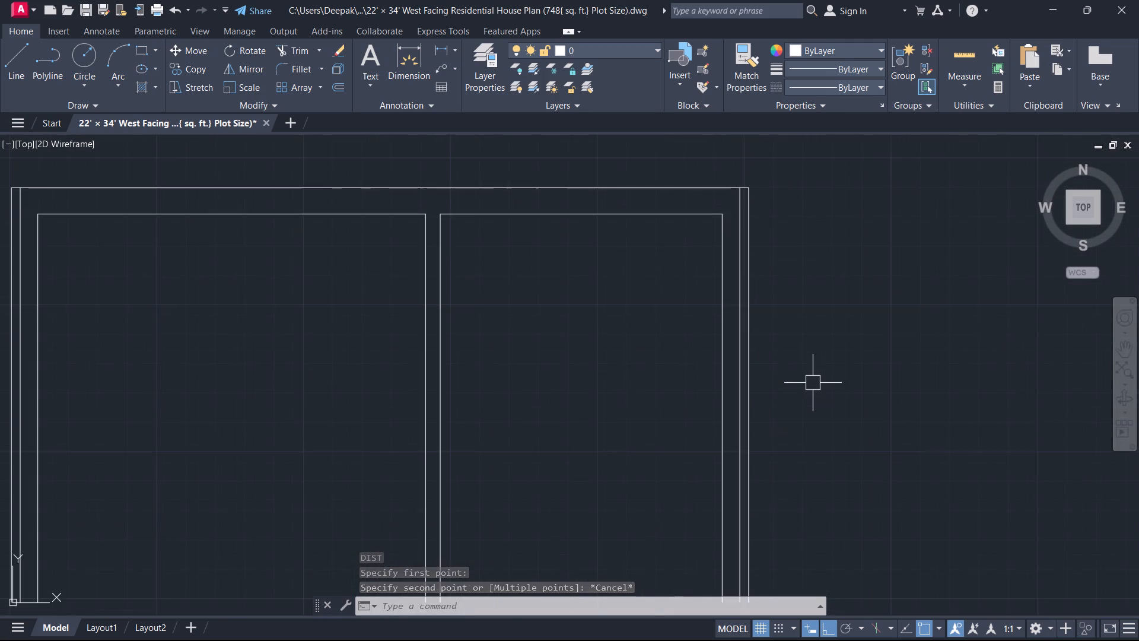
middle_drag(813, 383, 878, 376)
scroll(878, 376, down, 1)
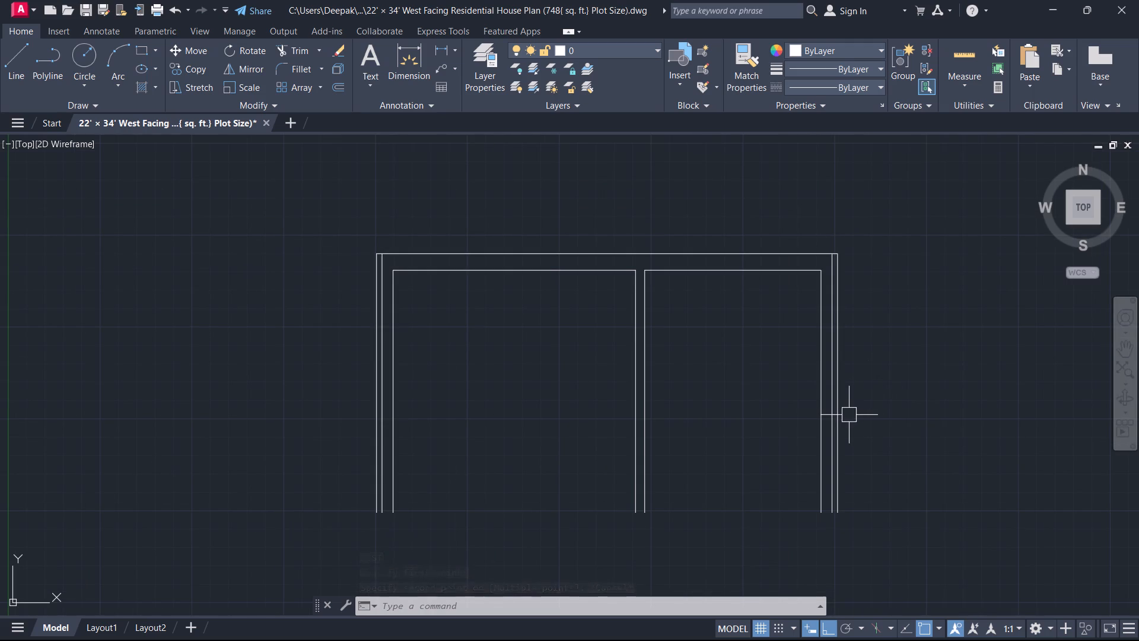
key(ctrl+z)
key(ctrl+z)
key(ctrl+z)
Offset the left room's inner top wall line downward by 11 feet to form the room's bottom edge.
scroll(658, 431, down, 1)
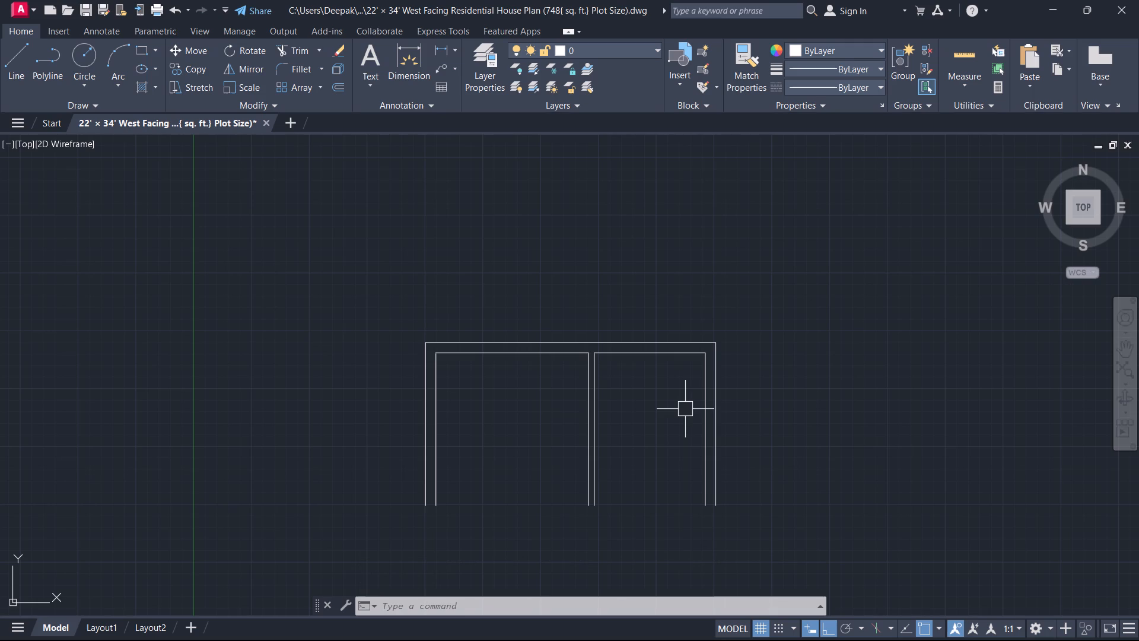
scroll(721, 414, down, 1)
middle_drag(698, 435, 882, 223)
middle_drag(809, 249, 609, 388)
scroll(784, 260, up, 1)
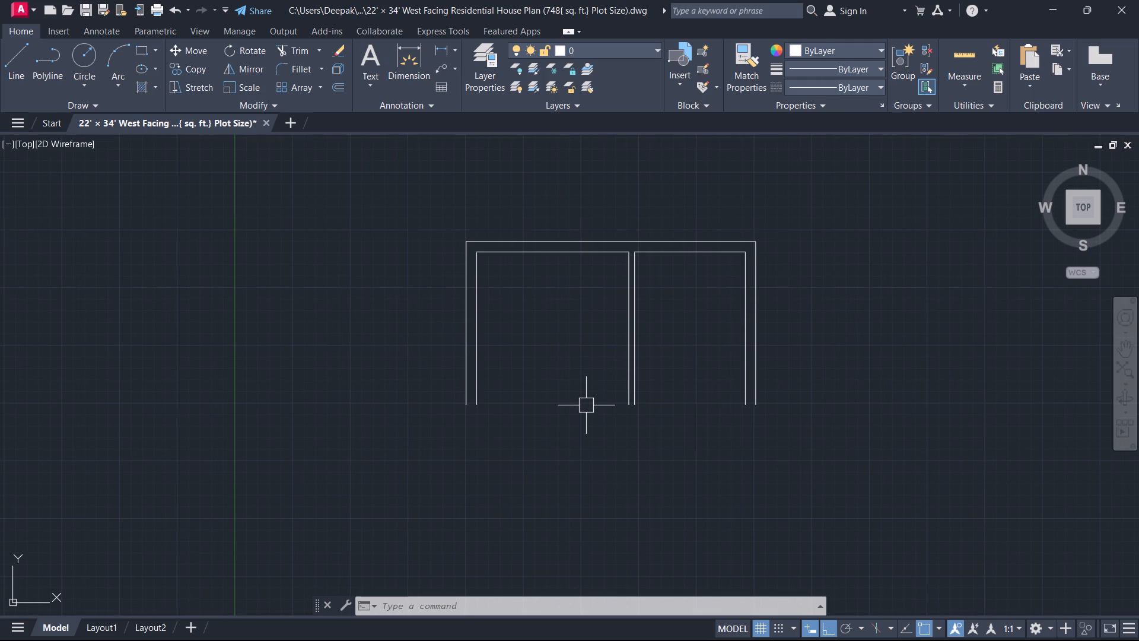
middle_drag(583, 409, 556, 450)
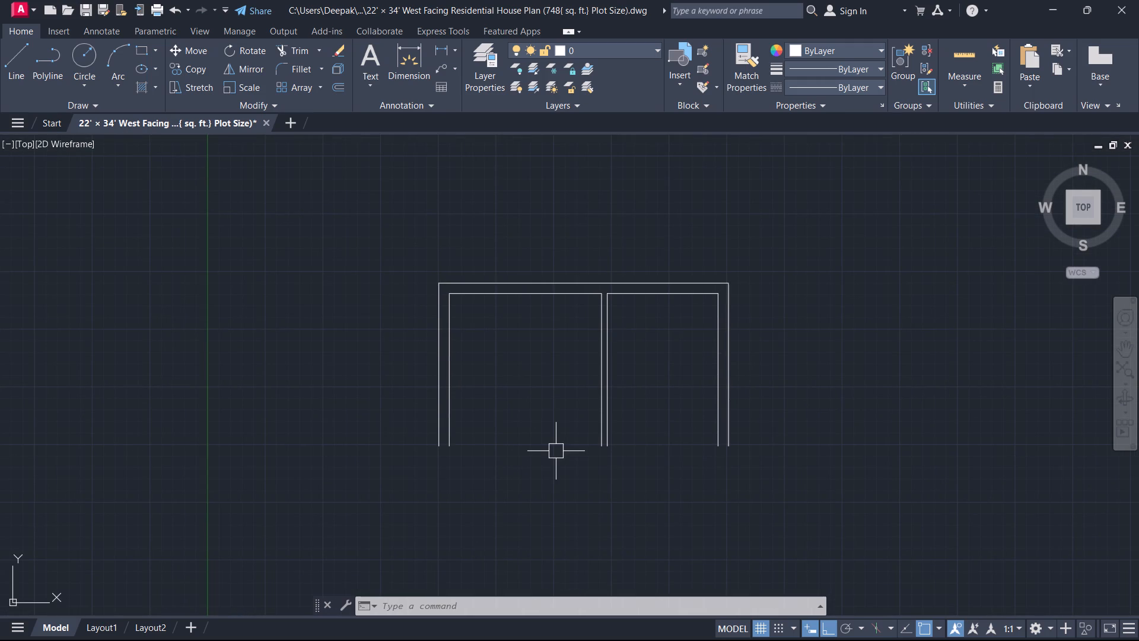
text(o)
key(space)
text(11')
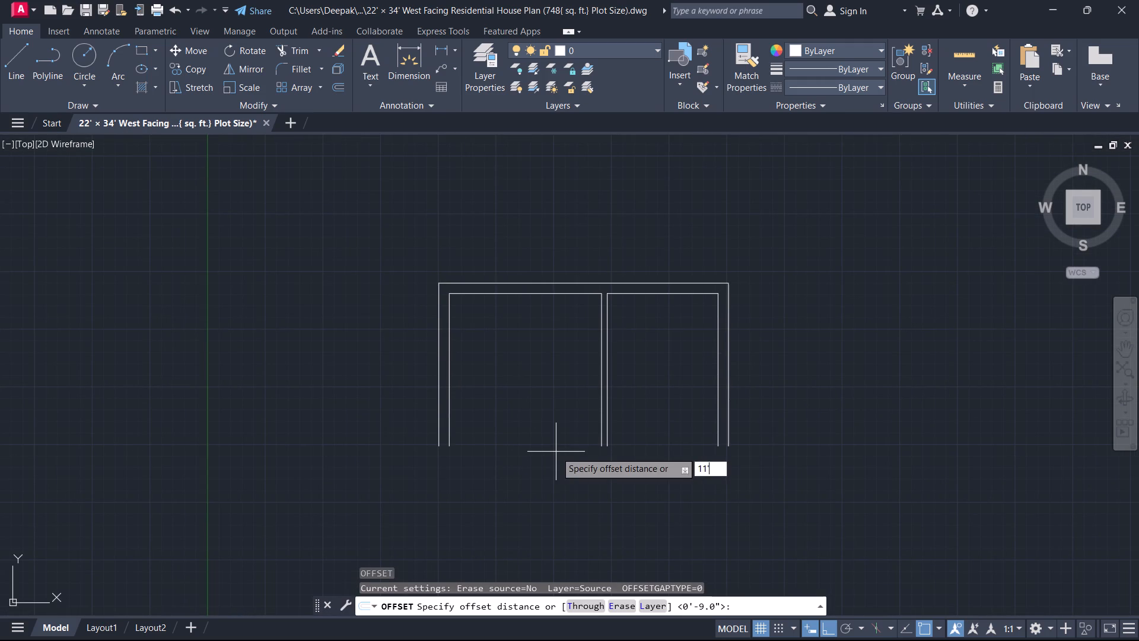
key(Return)
scroll(552, 256, up, 2)
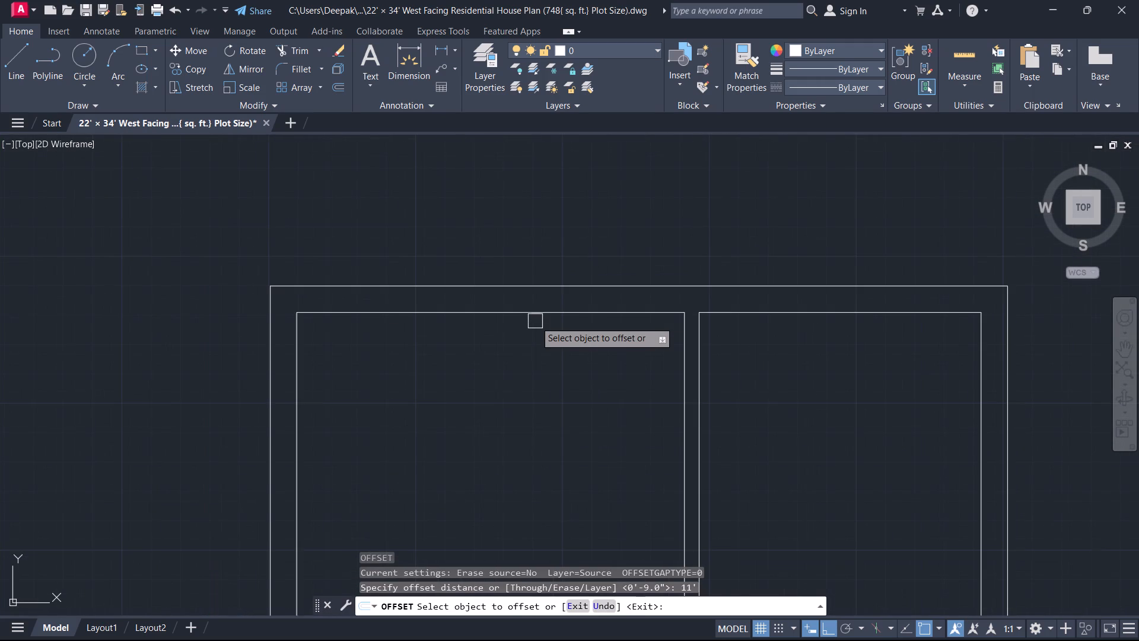
click(538, 317)
click(541, 396)
key(Escape)
Offset the left room's bottom line downward by 5 inches to give the wall its thickness.
scroll(542, 431, down, 3)
middle_drag(542, 435, 582, 307)
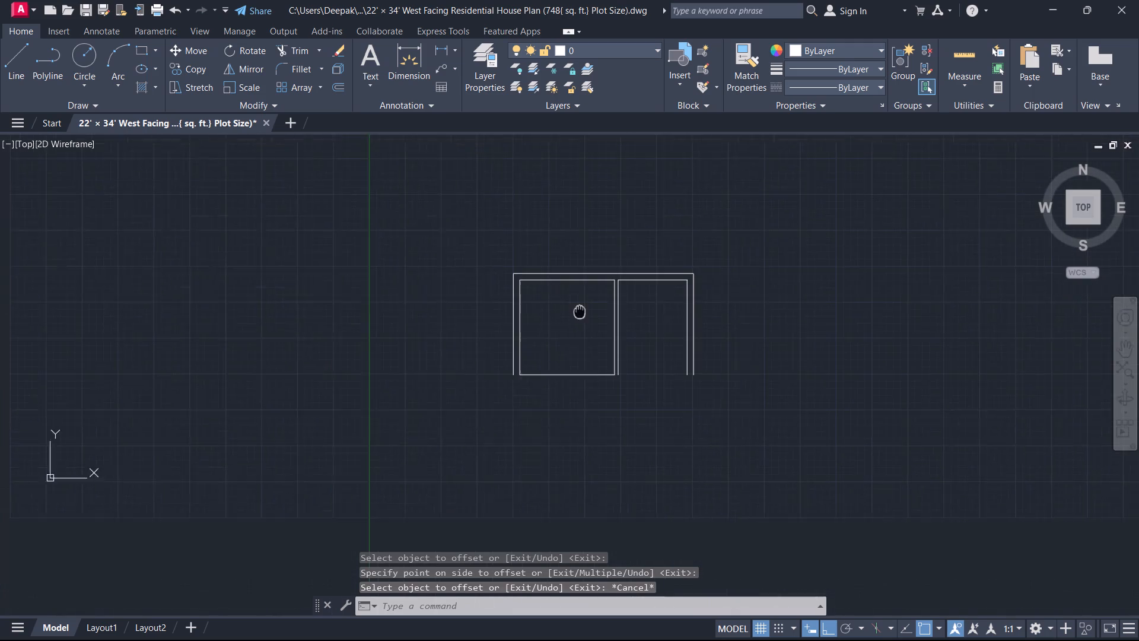
middle_drag(582, 307, 588, 299)
scroll(576, 394, up, 1)
key(o)
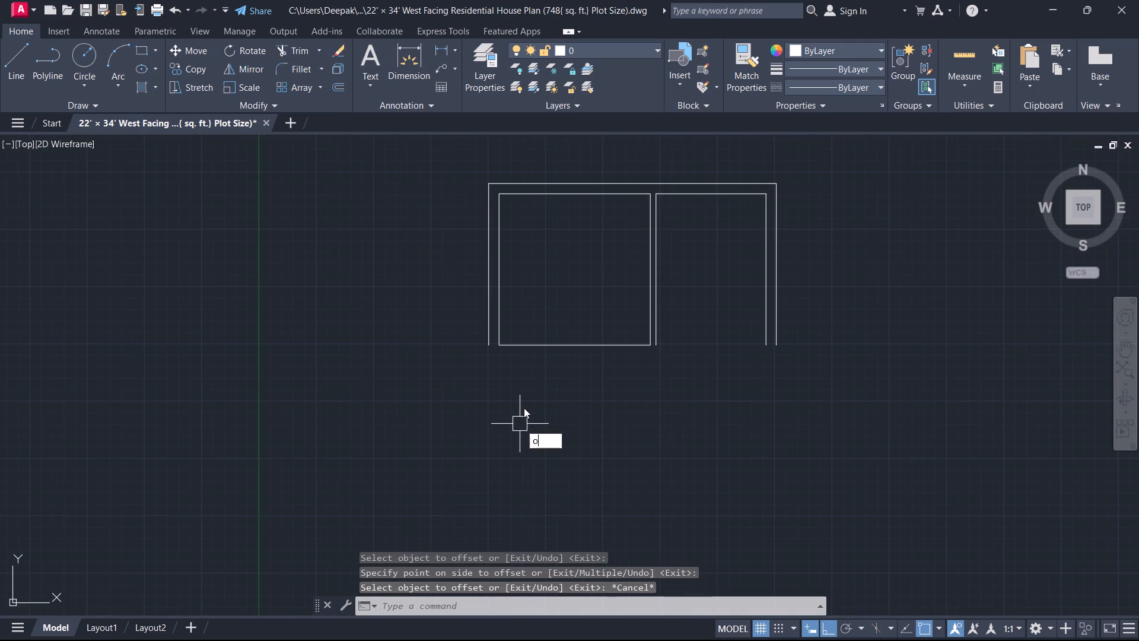
key(space)
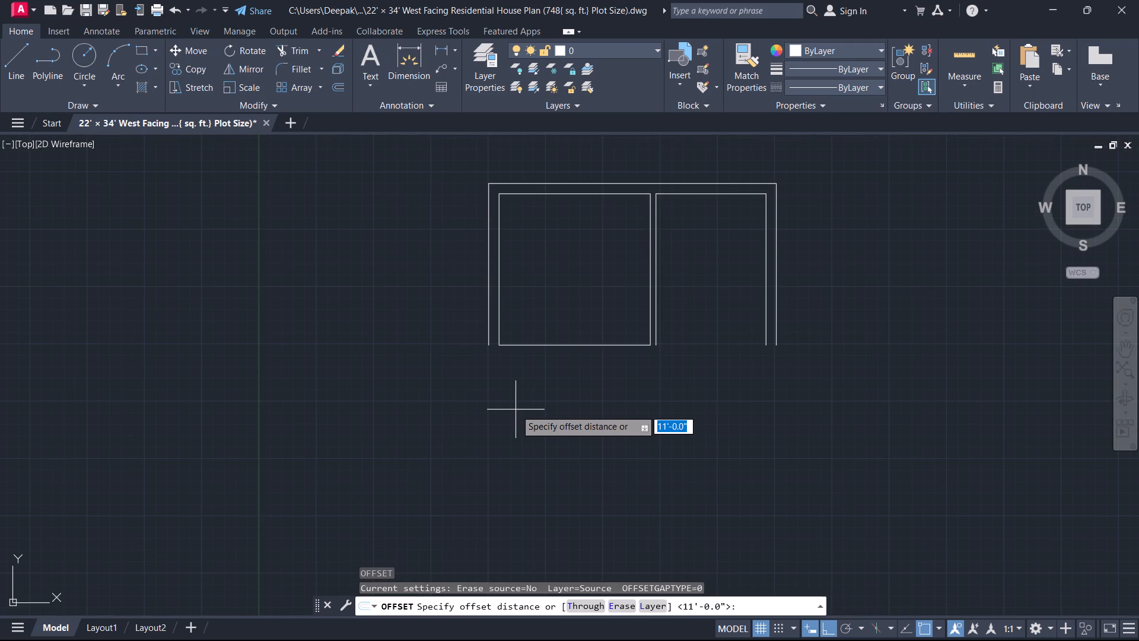
key(5)
key(Return)
click(533, 345)
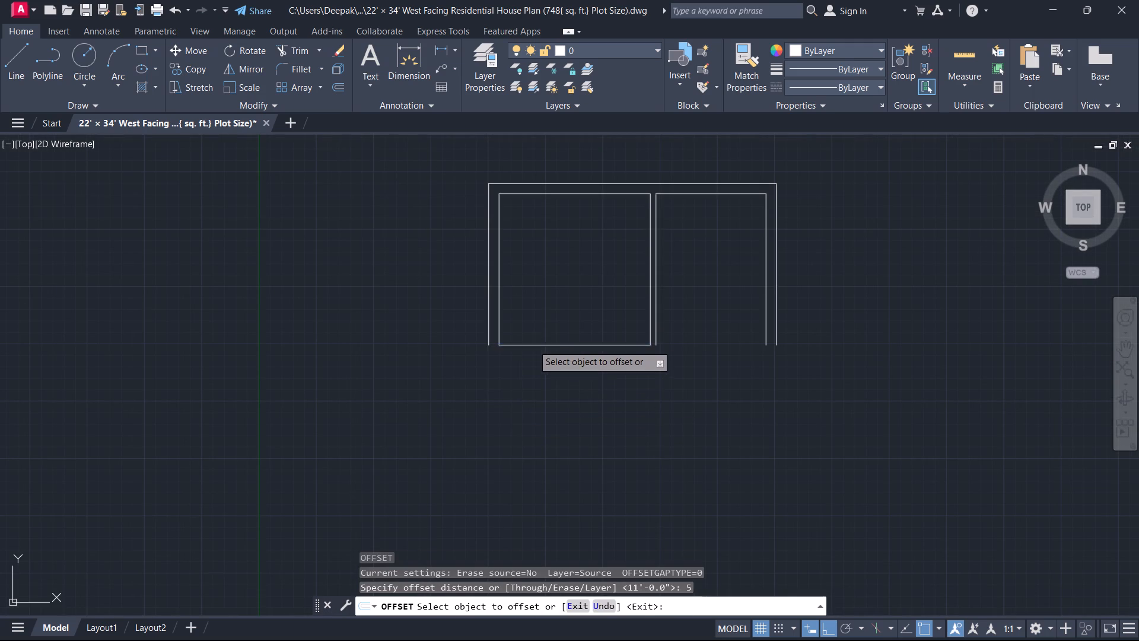
click(529, 394)
key(Escape)
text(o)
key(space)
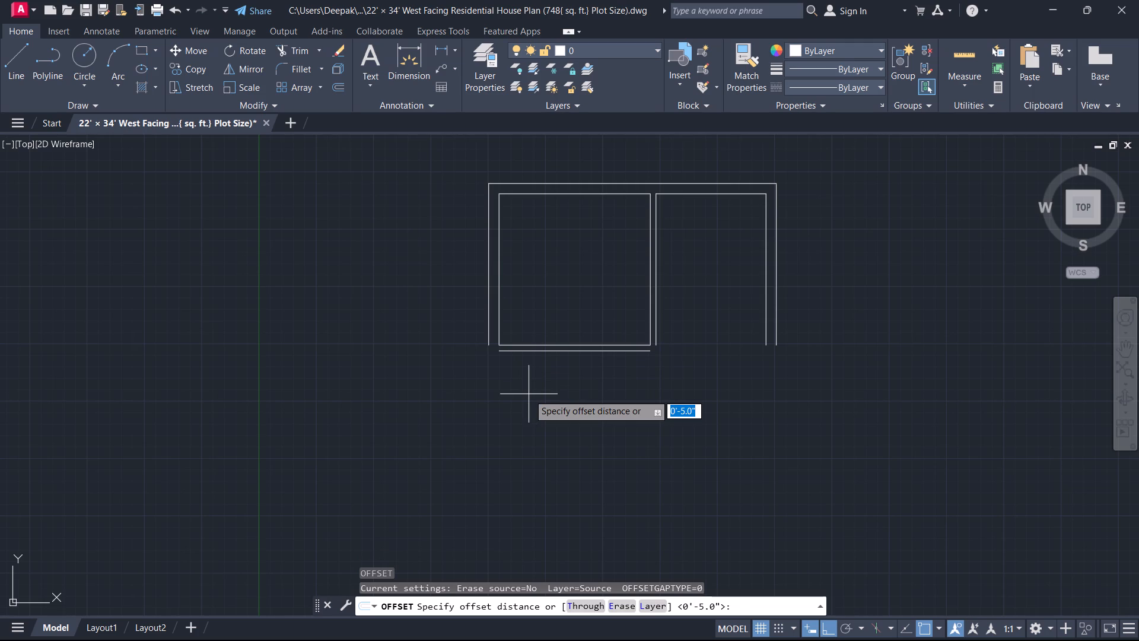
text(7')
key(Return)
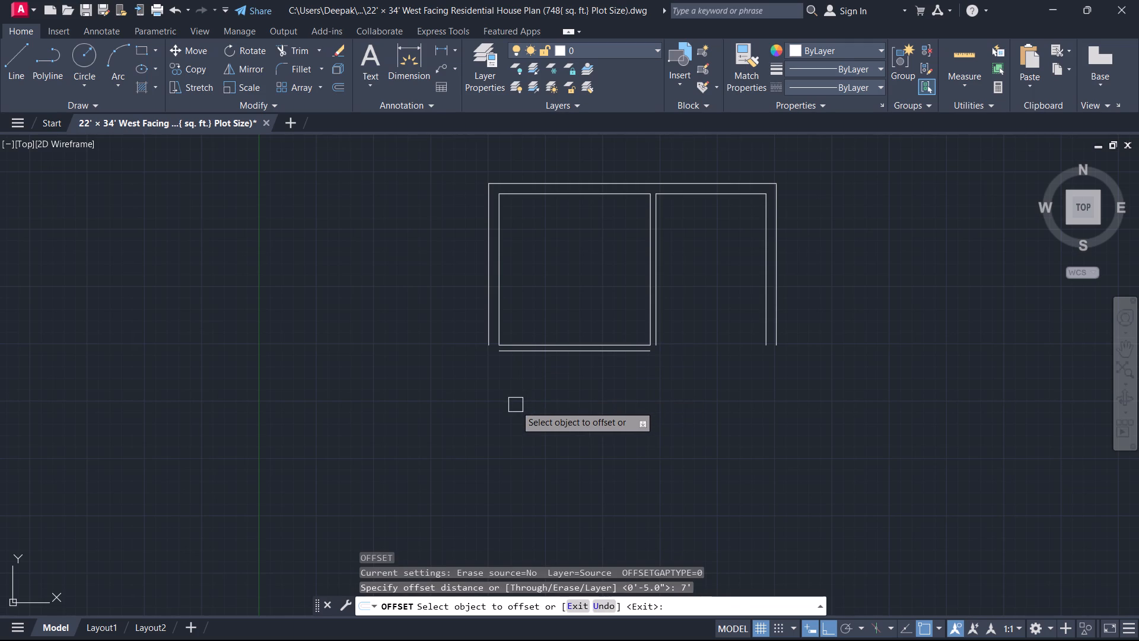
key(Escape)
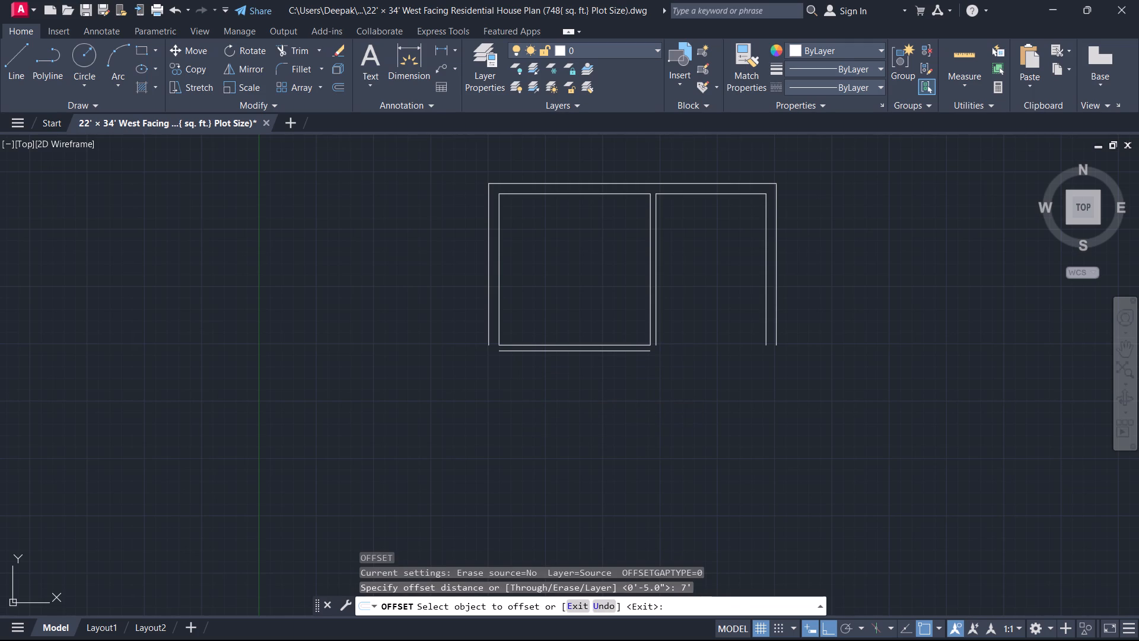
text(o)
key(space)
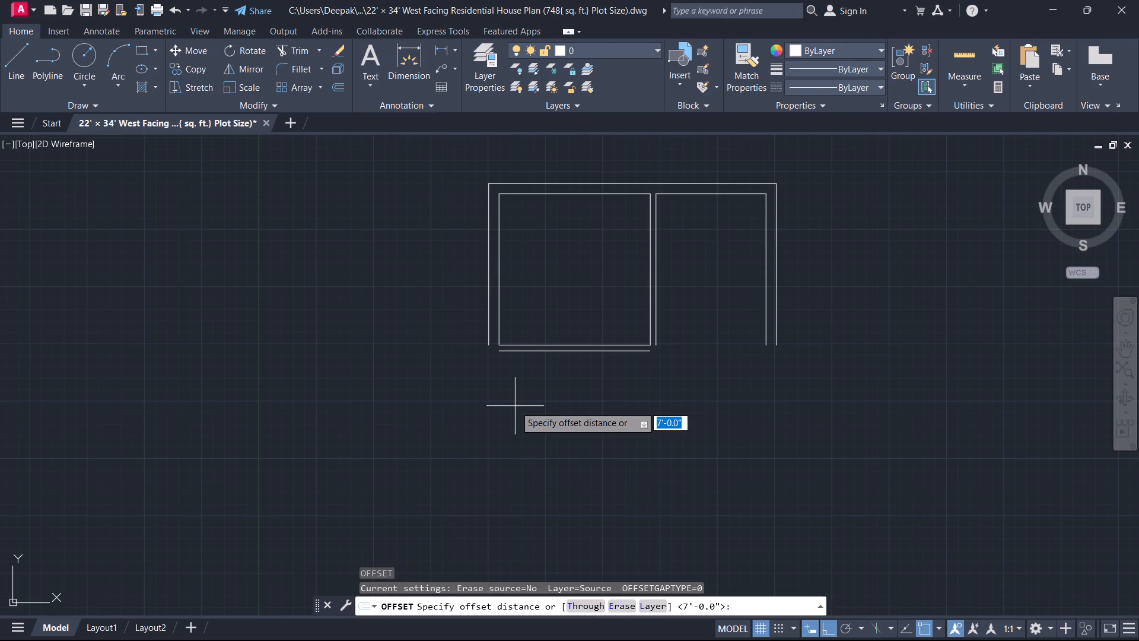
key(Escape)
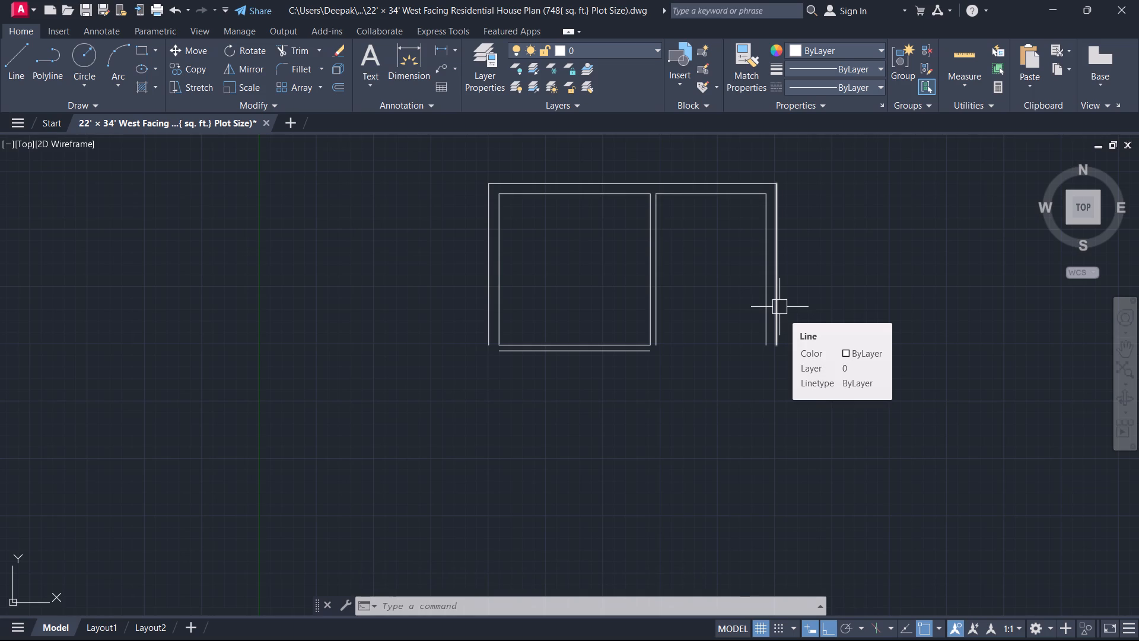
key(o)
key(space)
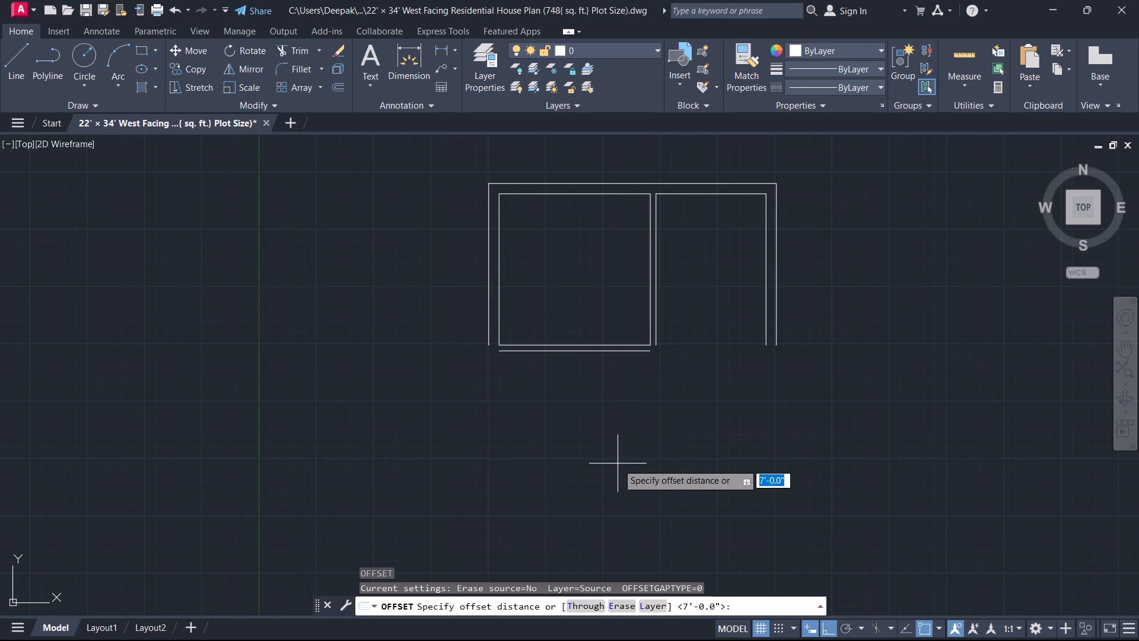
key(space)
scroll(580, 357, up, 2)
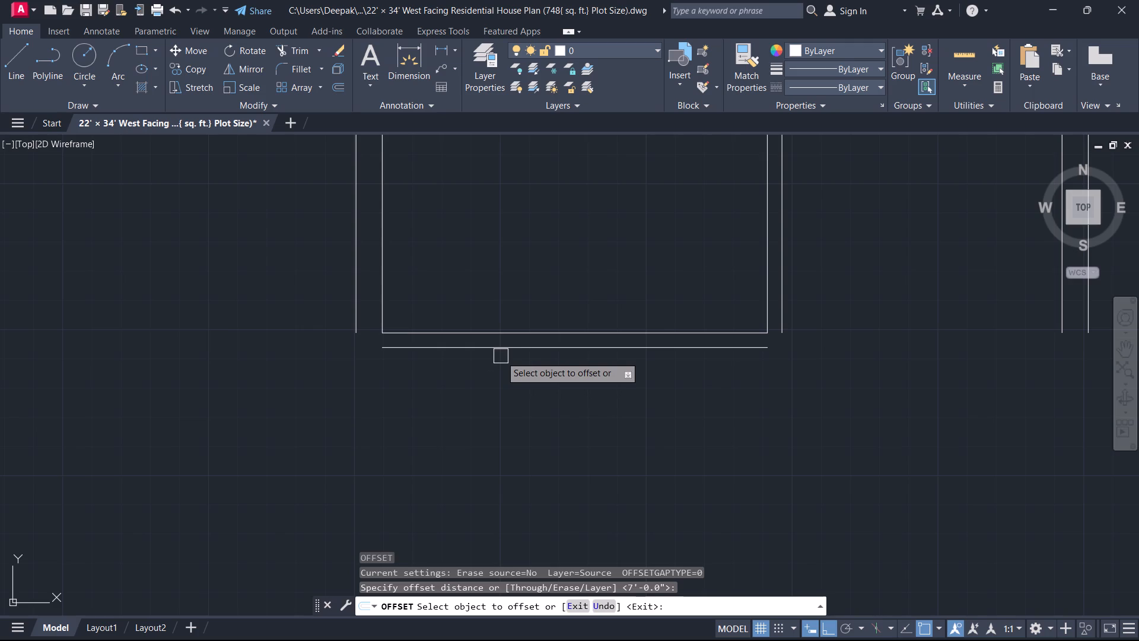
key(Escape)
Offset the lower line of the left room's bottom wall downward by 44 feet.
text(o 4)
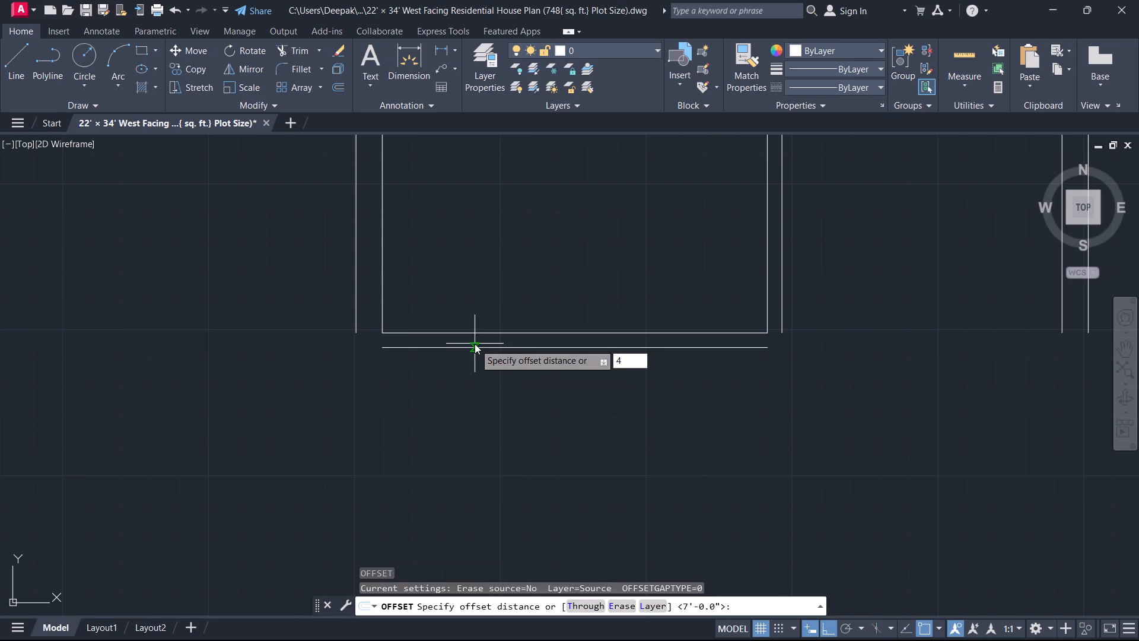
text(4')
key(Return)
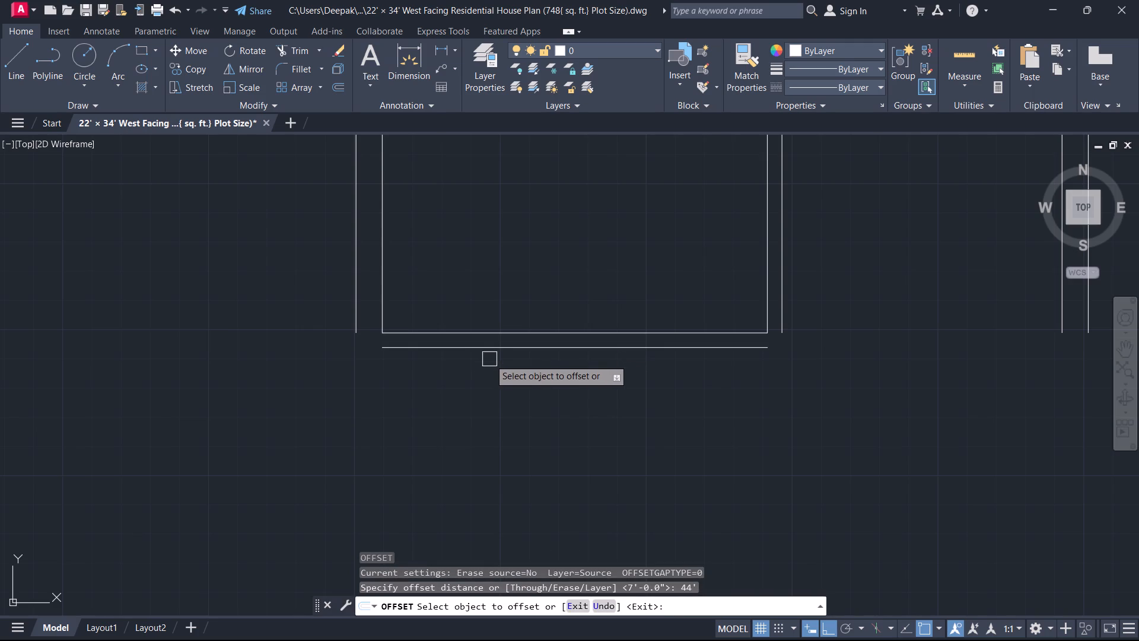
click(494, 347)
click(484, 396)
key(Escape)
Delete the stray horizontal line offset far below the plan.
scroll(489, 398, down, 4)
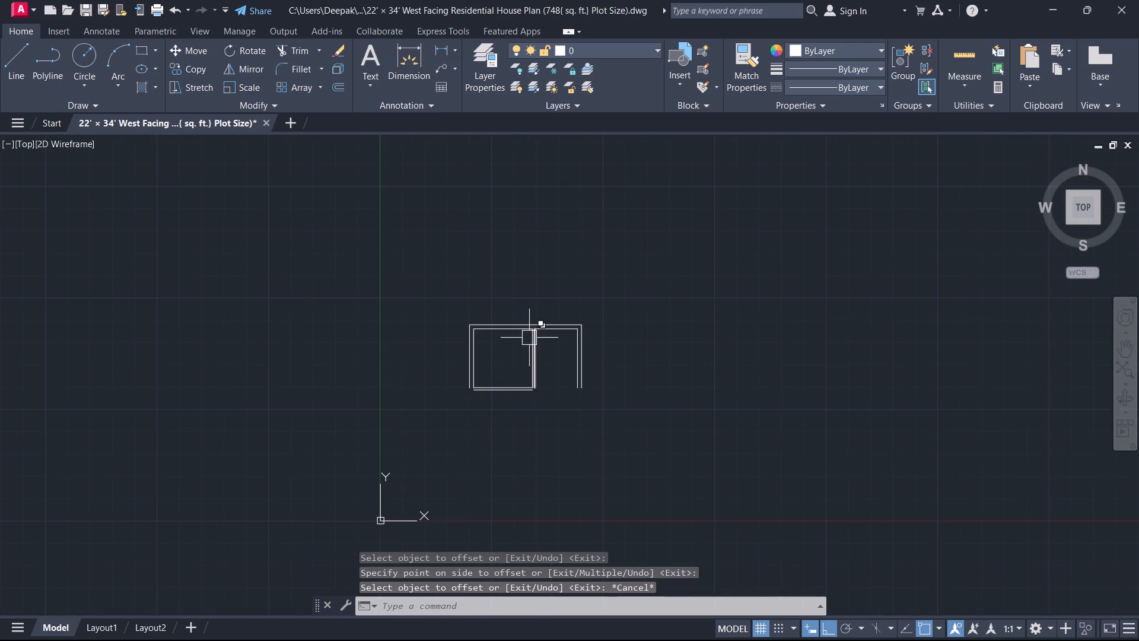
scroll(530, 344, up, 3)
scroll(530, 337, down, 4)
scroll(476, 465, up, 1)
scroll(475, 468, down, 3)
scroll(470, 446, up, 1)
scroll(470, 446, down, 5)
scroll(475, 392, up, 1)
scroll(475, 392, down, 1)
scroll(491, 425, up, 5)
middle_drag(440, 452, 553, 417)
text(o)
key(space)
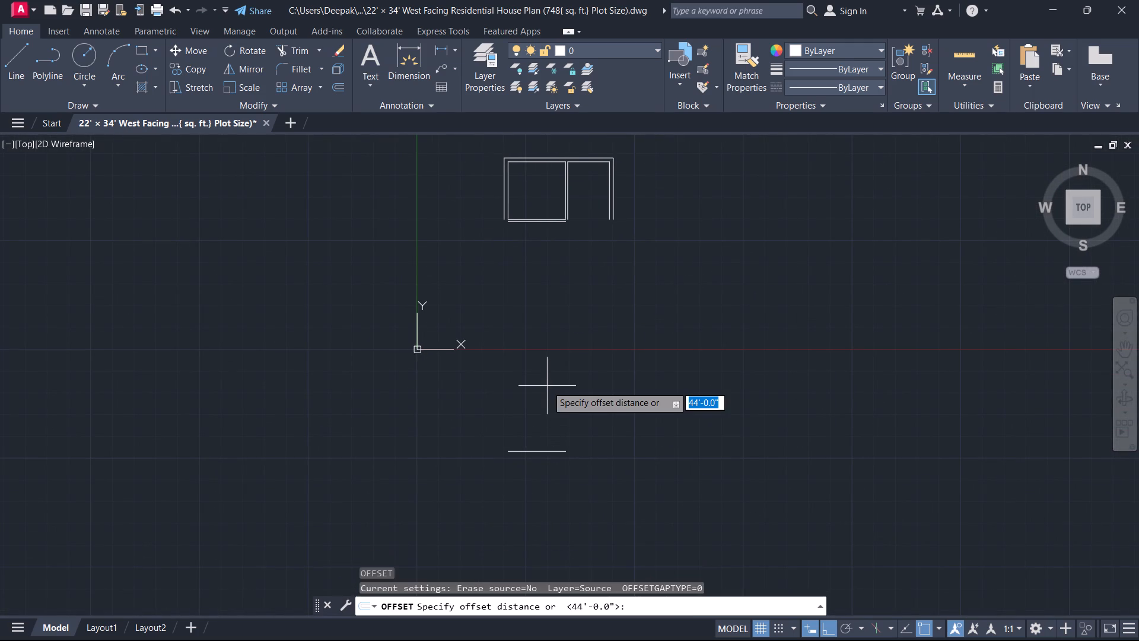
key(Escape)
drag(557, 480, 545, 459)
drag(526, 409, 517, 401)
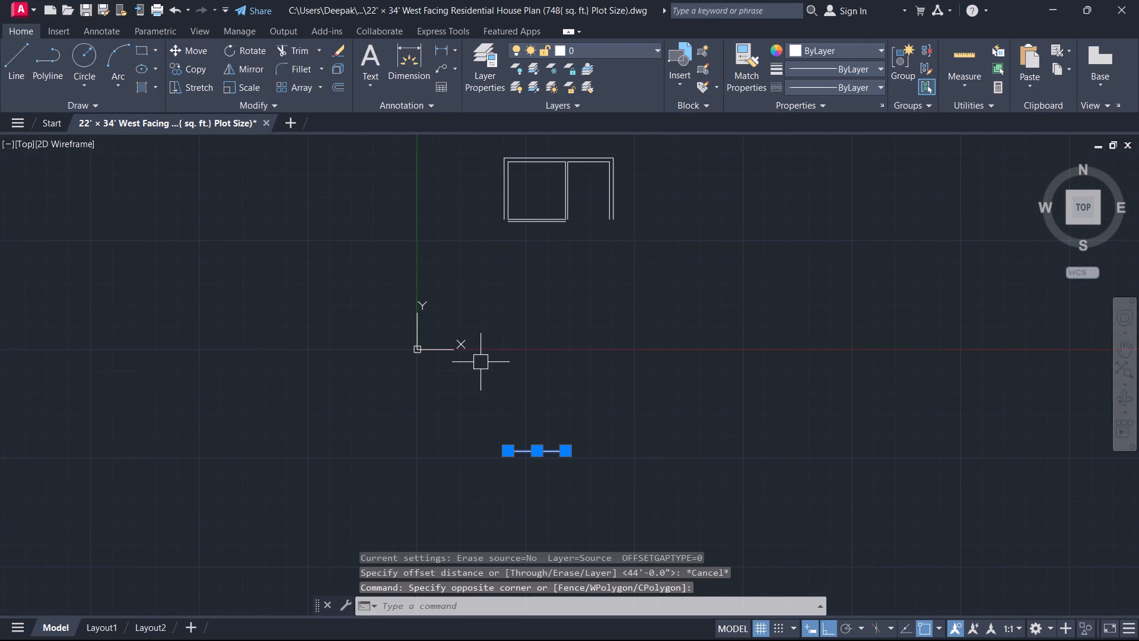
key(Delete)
Offset the lower line of the left room's bottom wall downward by 4 feet.
text(o 4')
key(Return)
scroll(562, 255, up, 3)
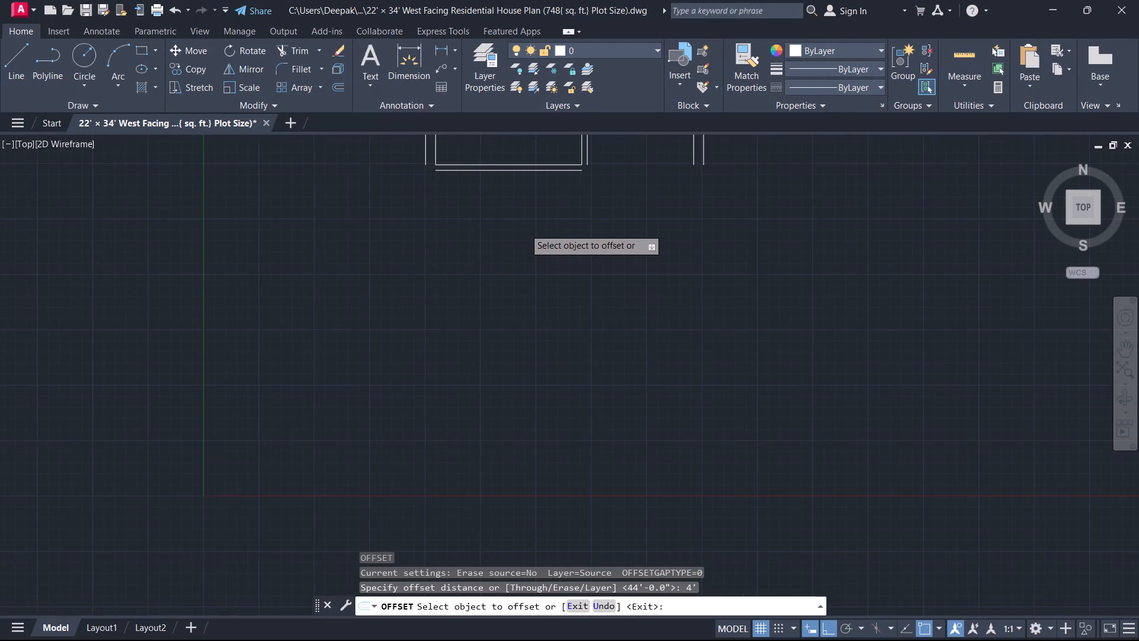
scroll(523, 227, up, 1)
scroll(447, 335, down, 1)
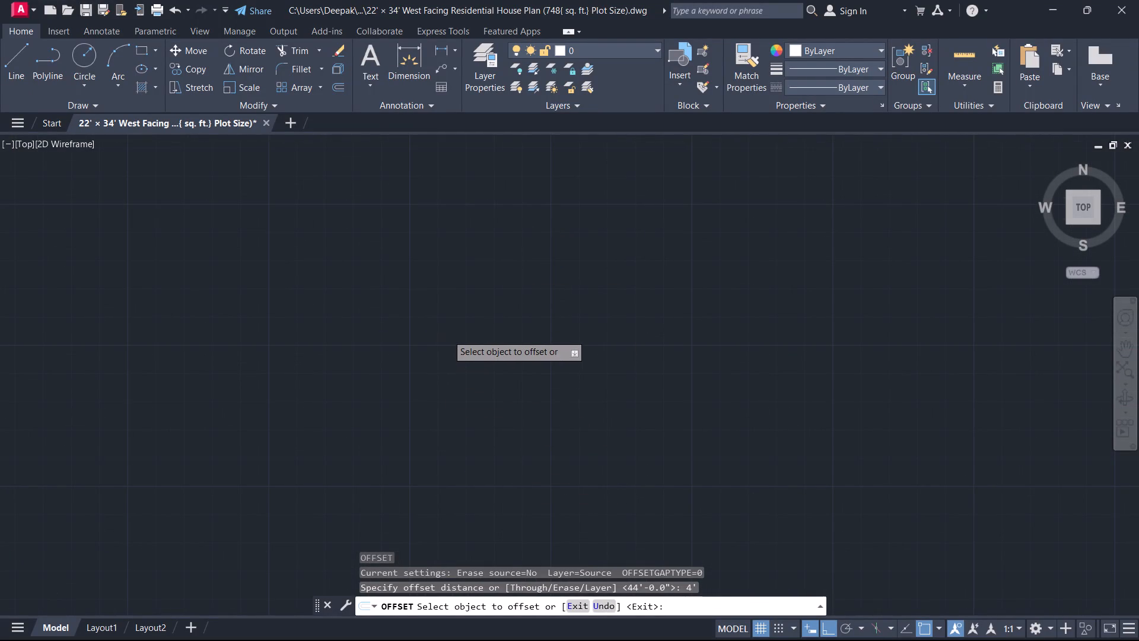
click(485, 180)
click(473, 245)
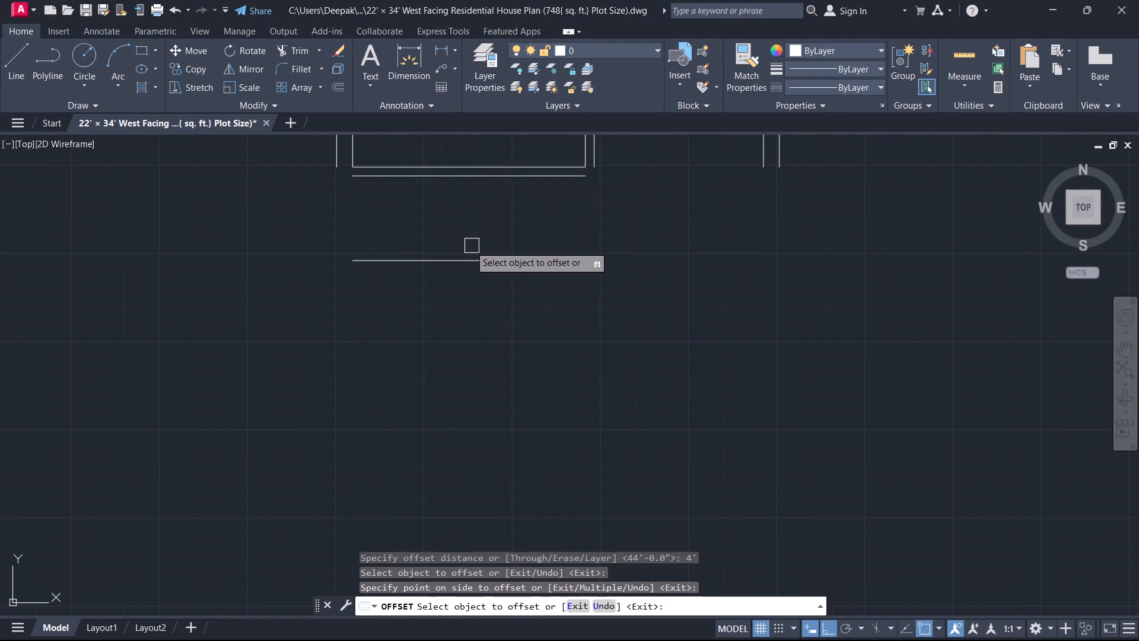
key(Escape)
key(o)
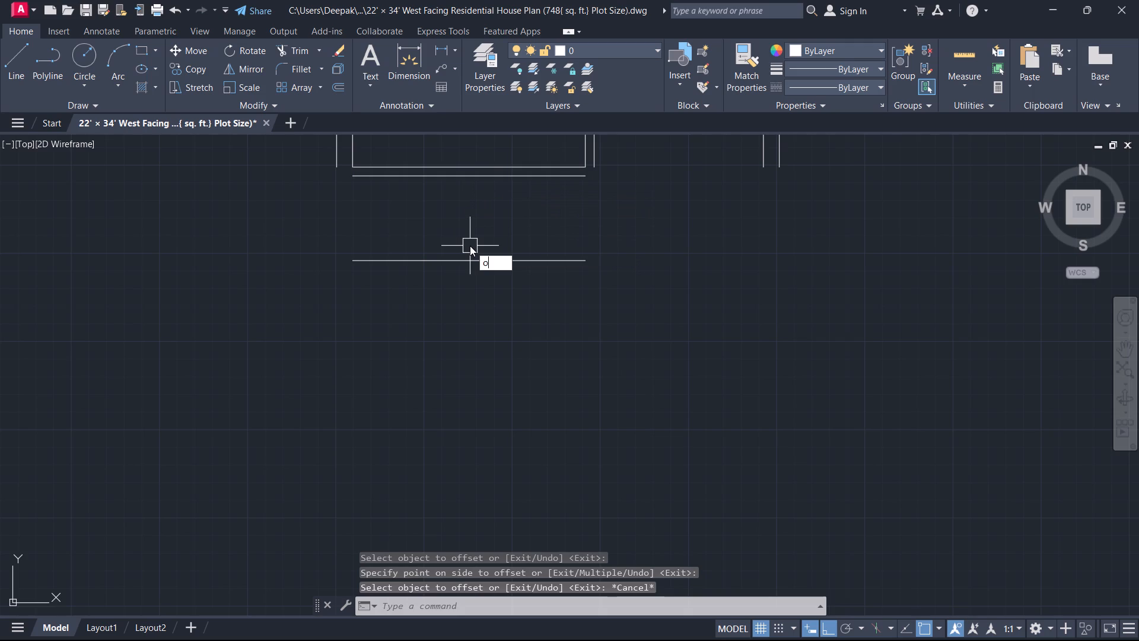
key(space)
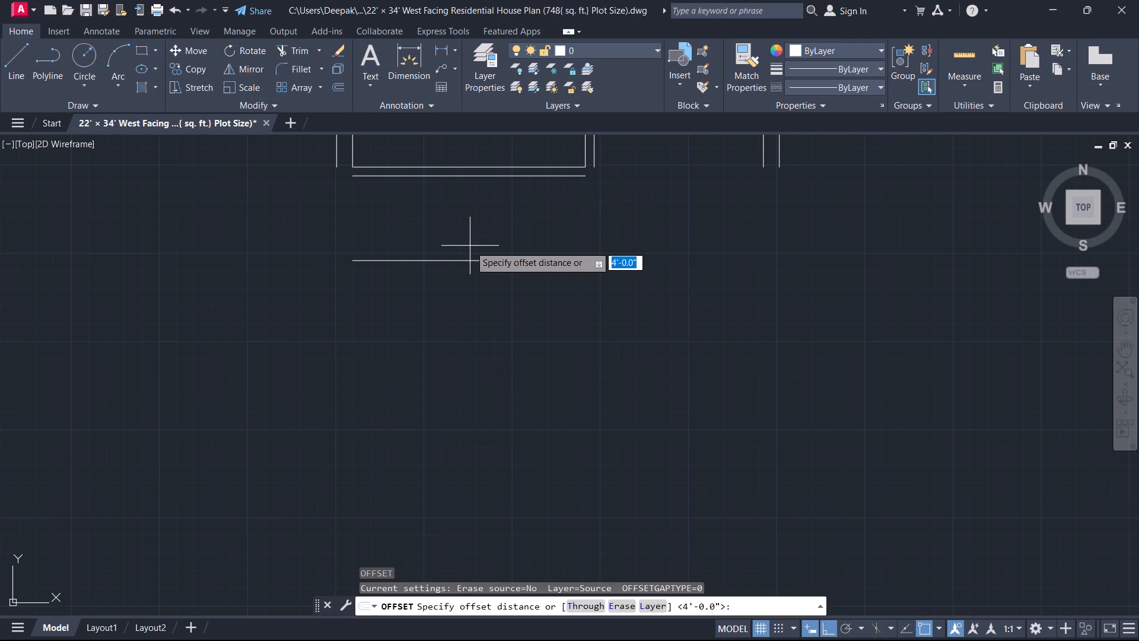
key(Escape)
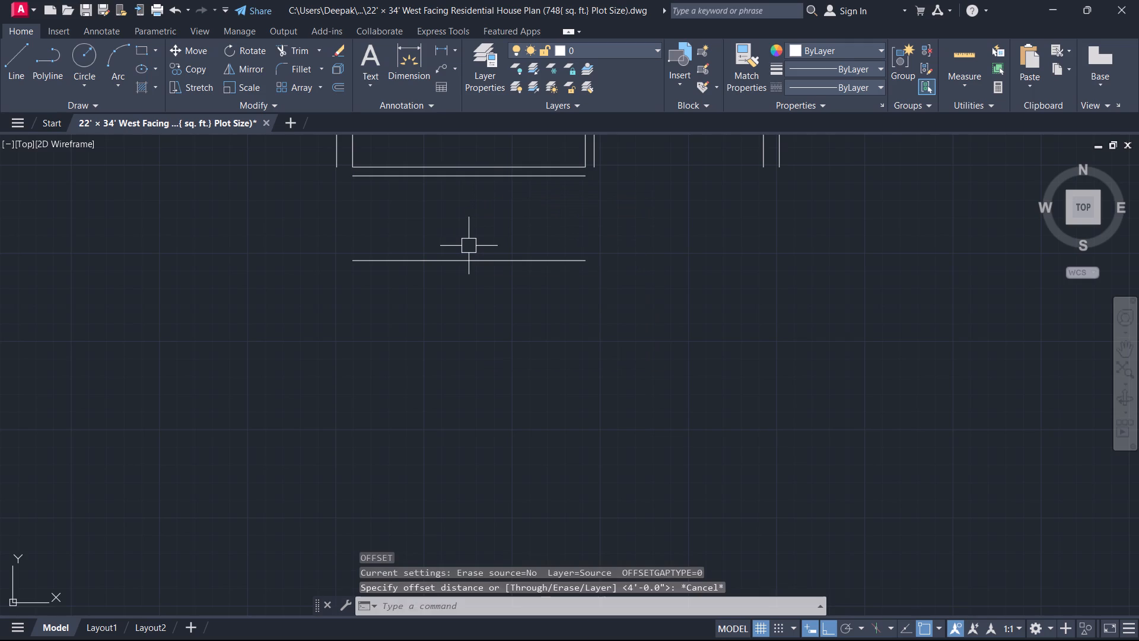
Offset the lowest horizontal line below the left room downward by 5 inches to form the next wall.
text(o)
key(space)
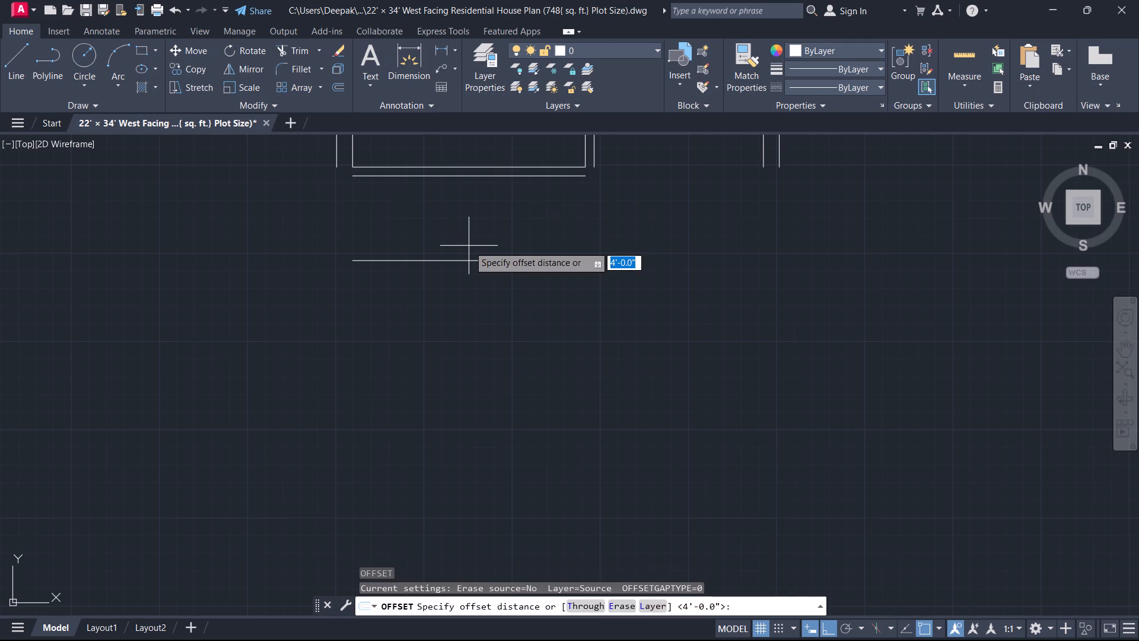
key(5)
key(Return)
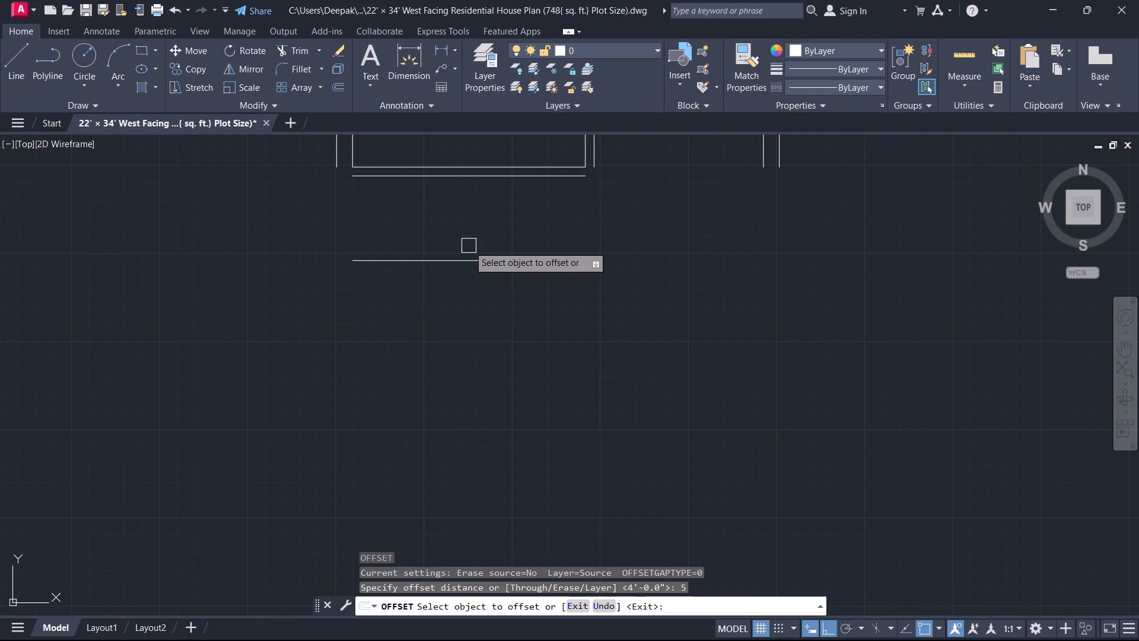
click(451, 265)
click(435, 295)
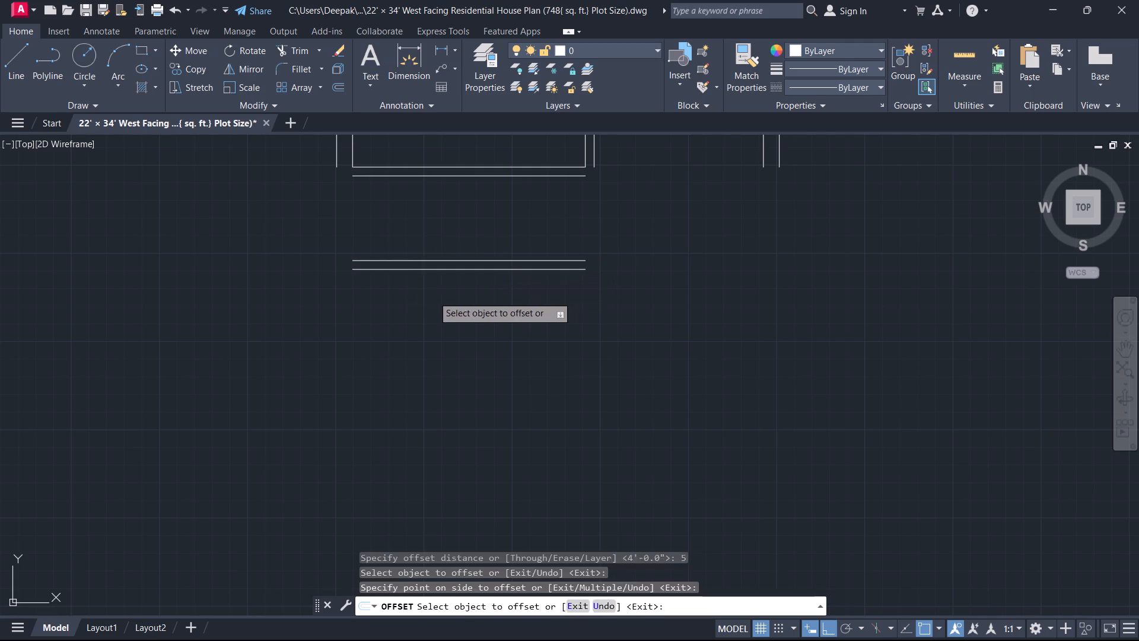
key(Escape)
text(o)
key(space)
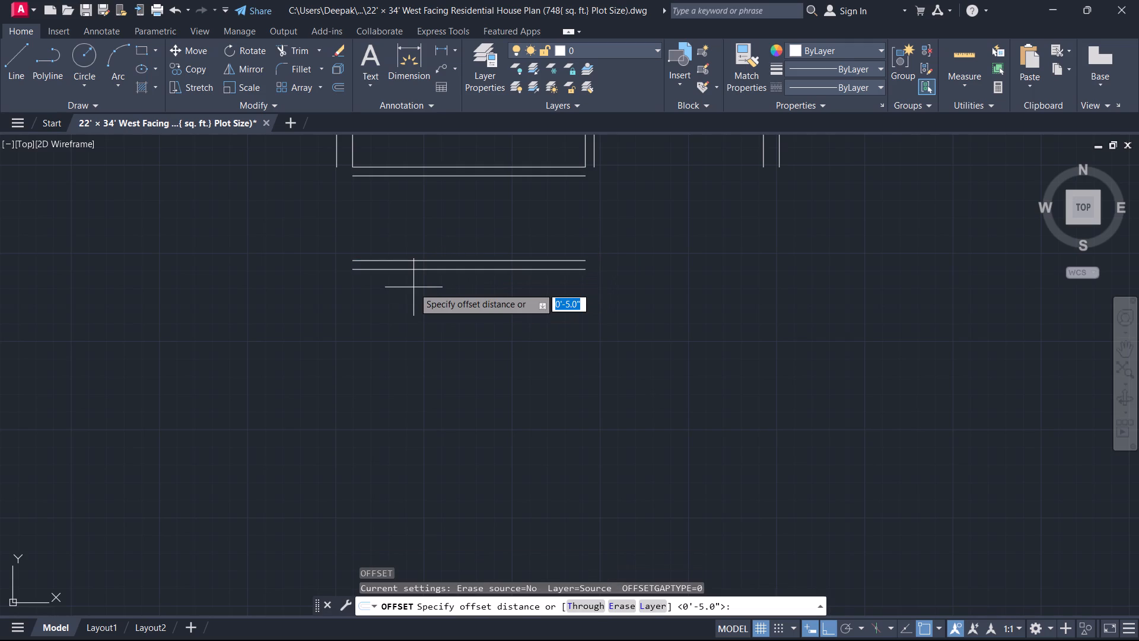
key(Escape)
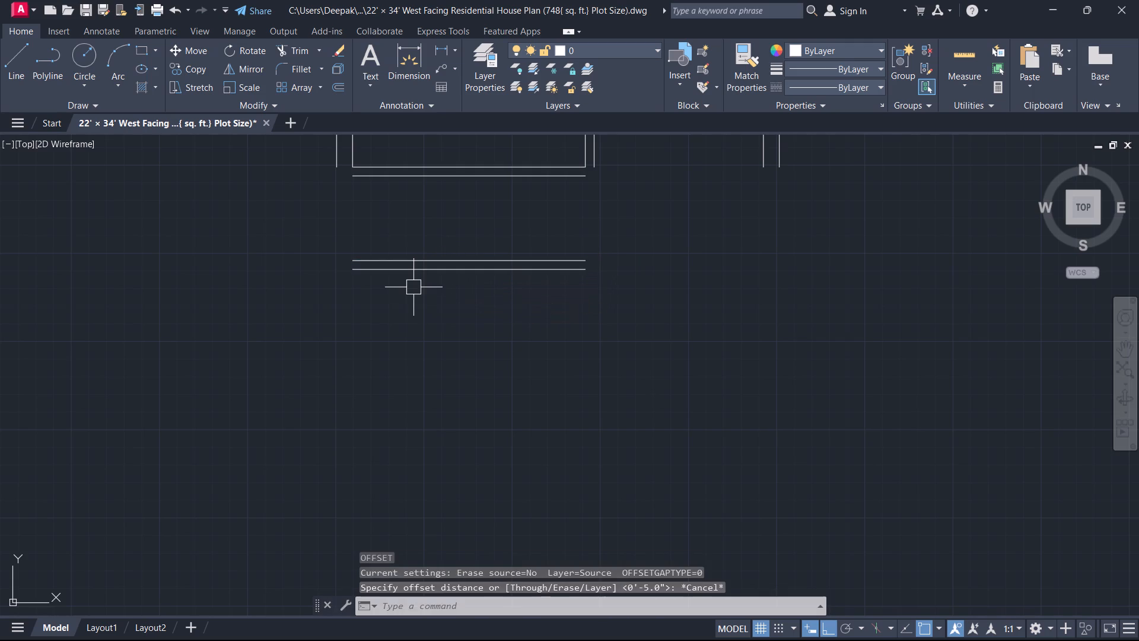
Fillet the left exterior wall's inner and outer lines with zero radius to the two lines of the lowest horizontal wall.
text(f)
key(space)
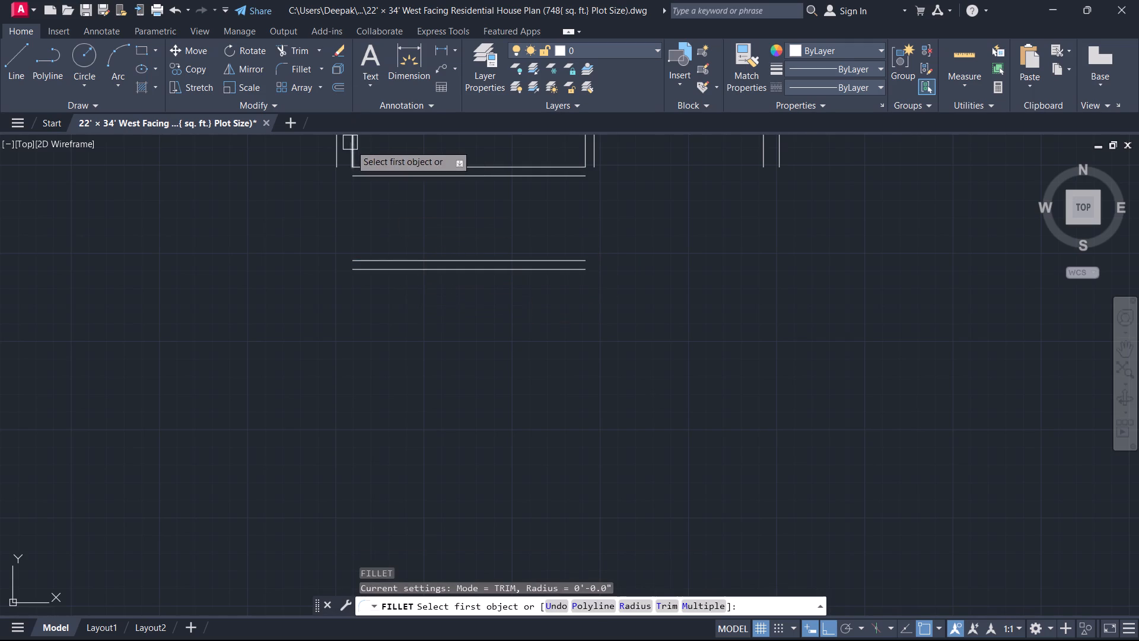
click(357, 148)
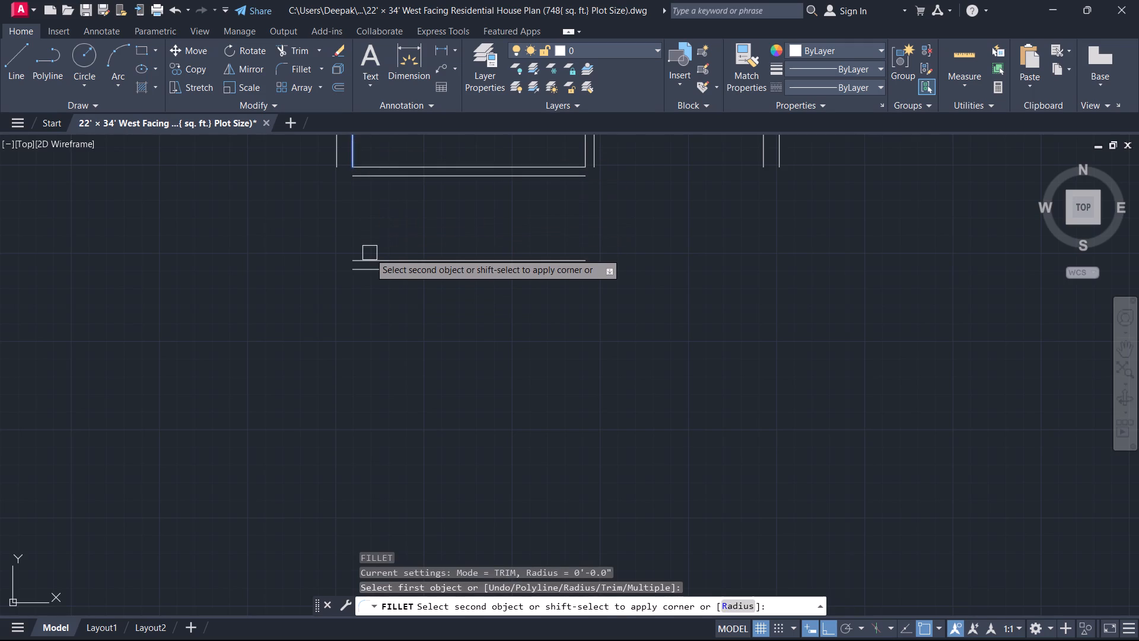
click(367, 256)
key(space)
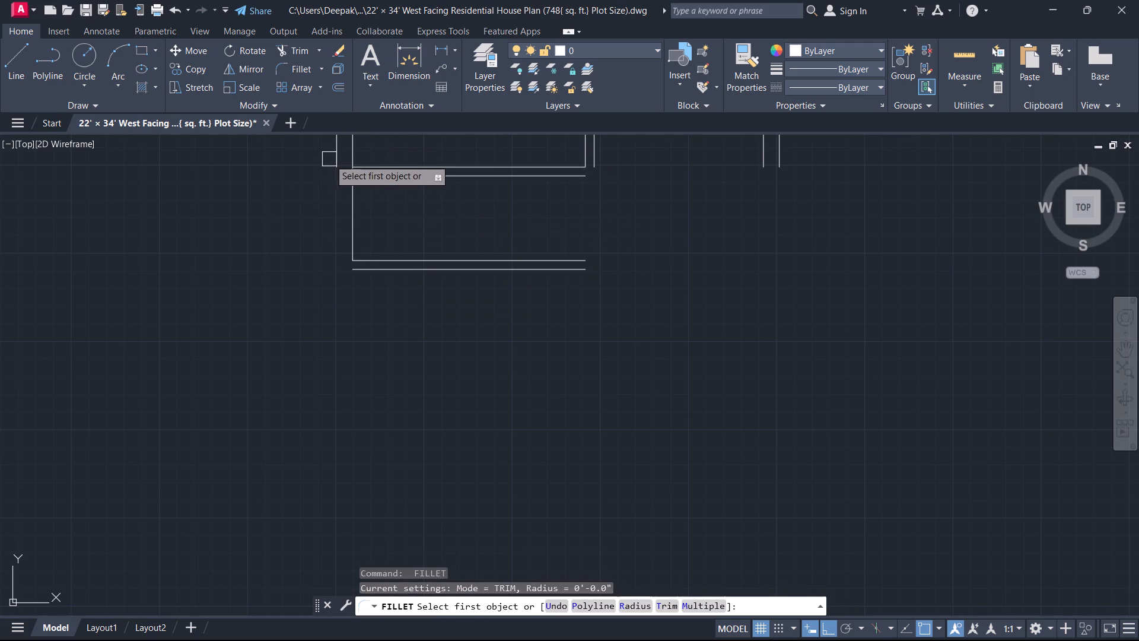
click(332, 160)
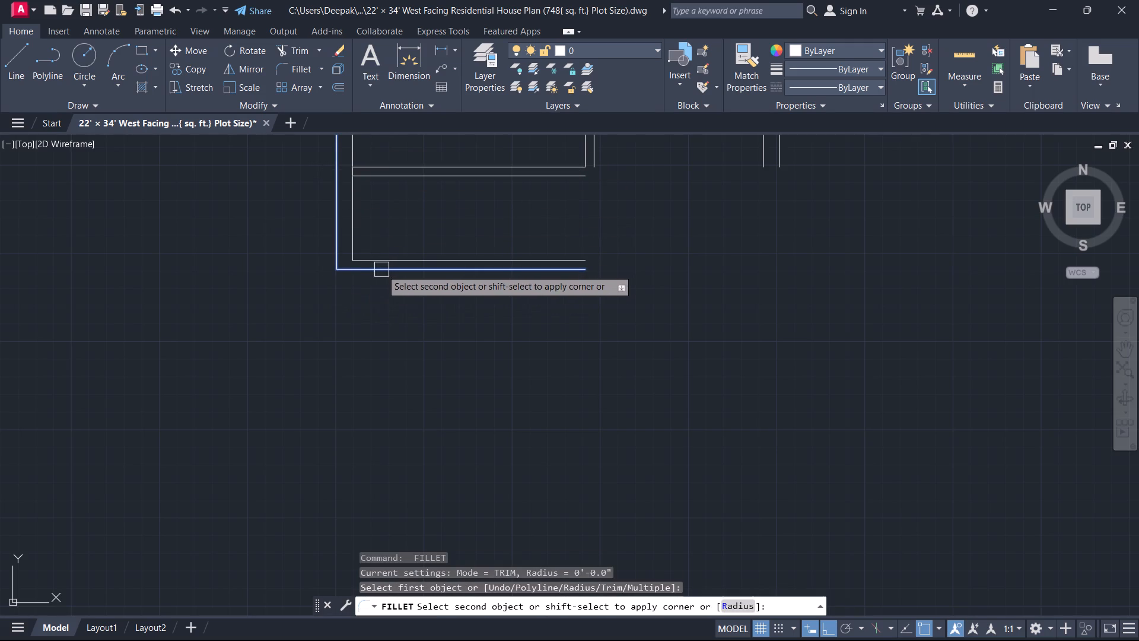
click(381, 269)
key(Escape)
Trim the left wall's inner line between the two partition lines directly below the left room.
text(tr)
key(space)
scroll(359, 167, up, 2)
middle_drag(359, 167, 353, 201)
scroll(359, 167, up, 2)
click(332, 224)
click(264, 232)
key(Escape)
Offset the lowest horizontal wall line downward by 4 feet.
scroll(266, 226, down, 1)
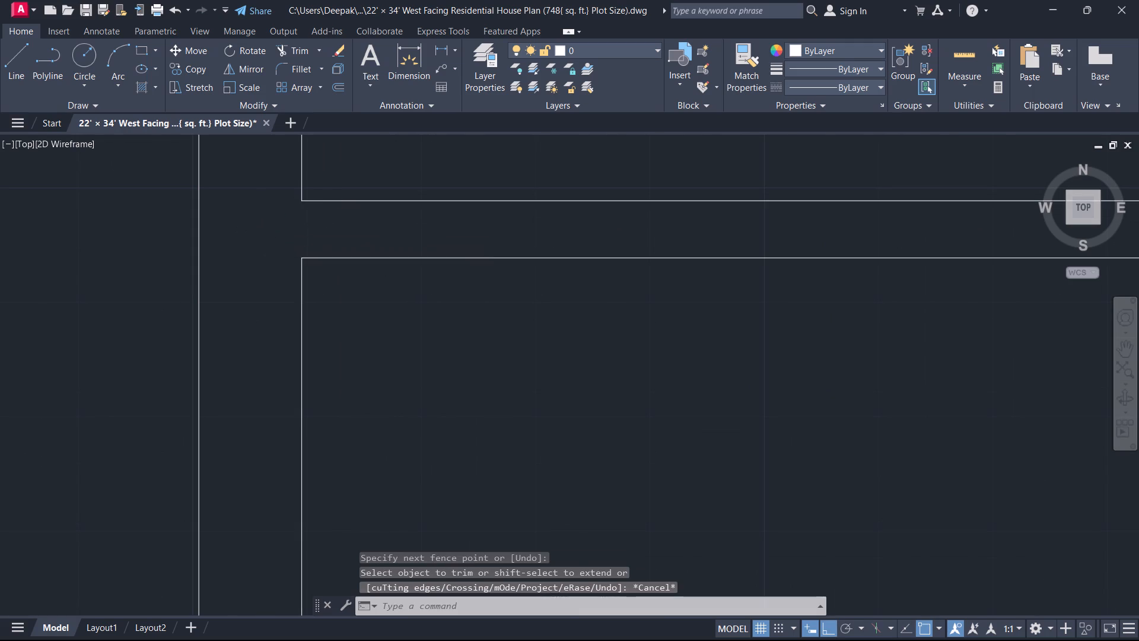
scroll(269, 233, down, 6)
scroll(285, 255, up, 3)
middle_drag(281, 255, 318, 250)
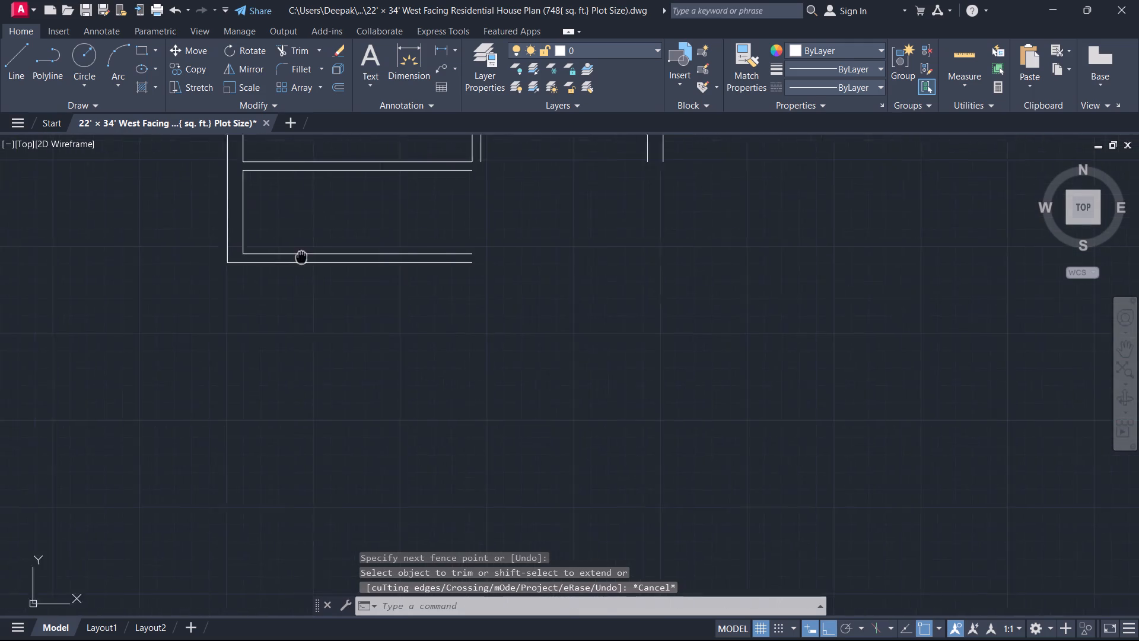
middle_drag(318, 250, 475, 201)
middle_click(441, 271)
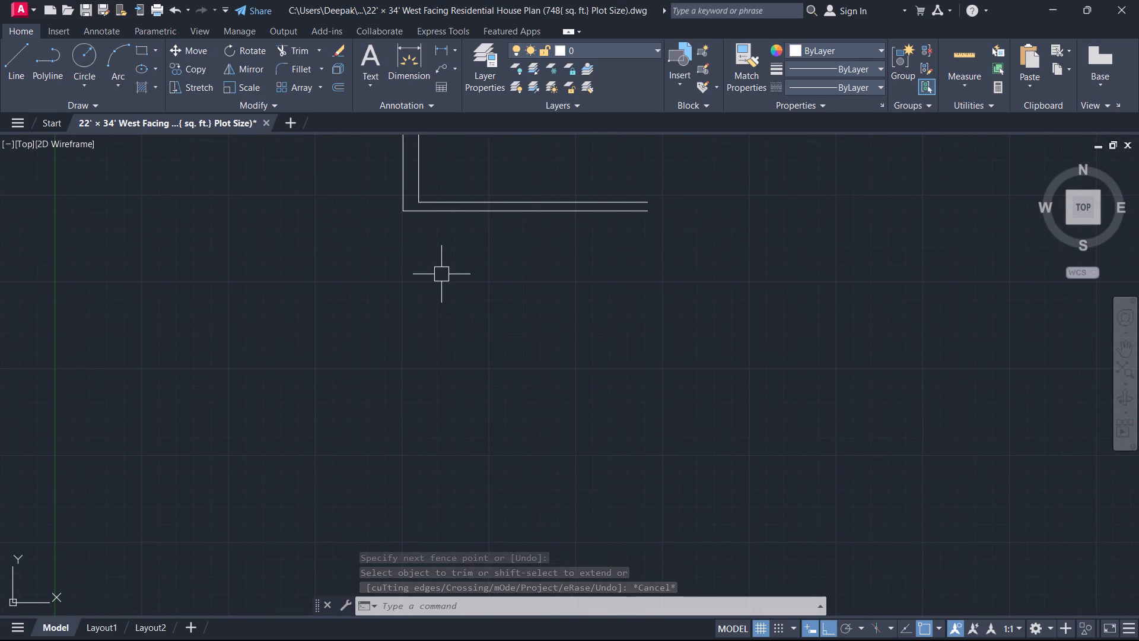
text(o 4')
key(Return)
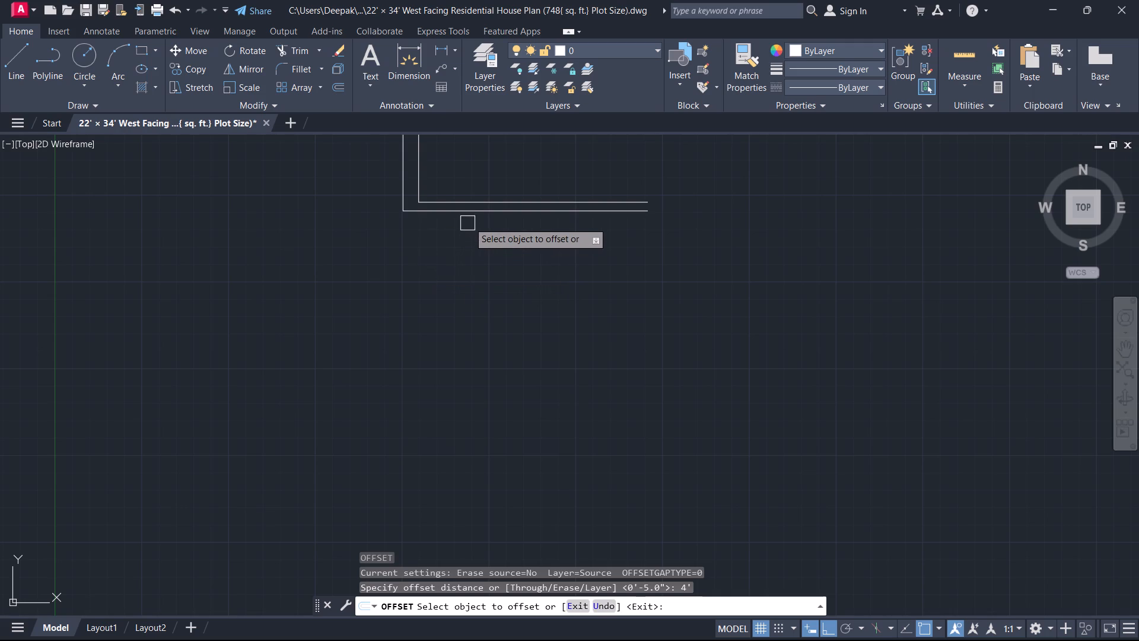
click(469, 212)
click(454, 246)
key(Escape)
Offset the new lowest horizontal line downward by 5 inches to form a partition wall.
scroll(422, 274, down, 1)
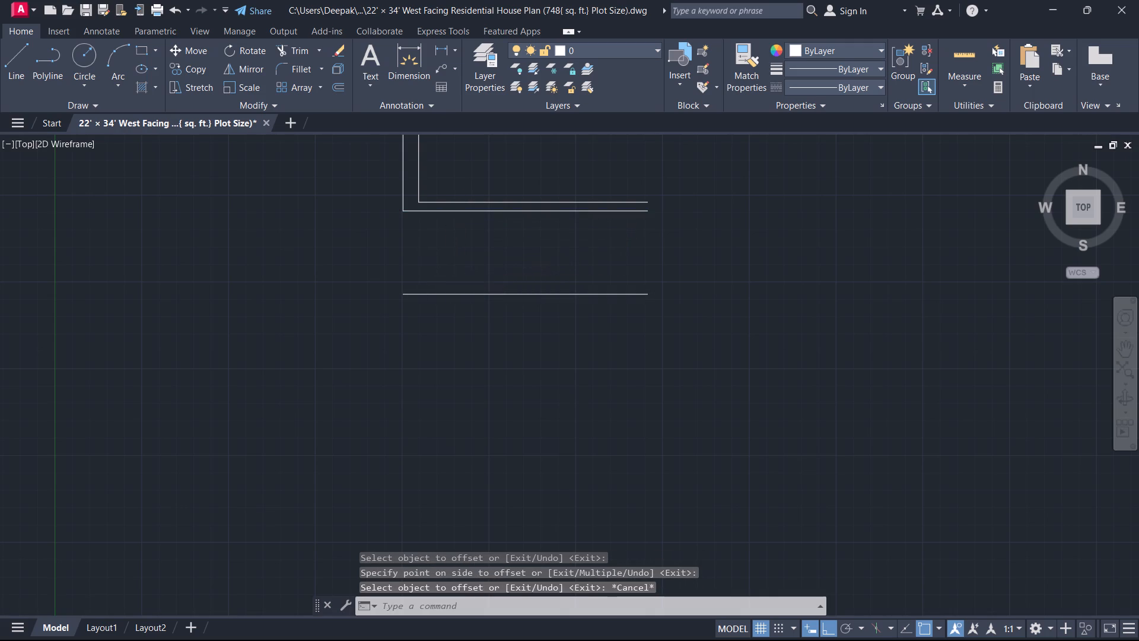
scroll(422, 274, down, 1)
middle_drag(422, 274, 433, 339)
text(o)
key(space)
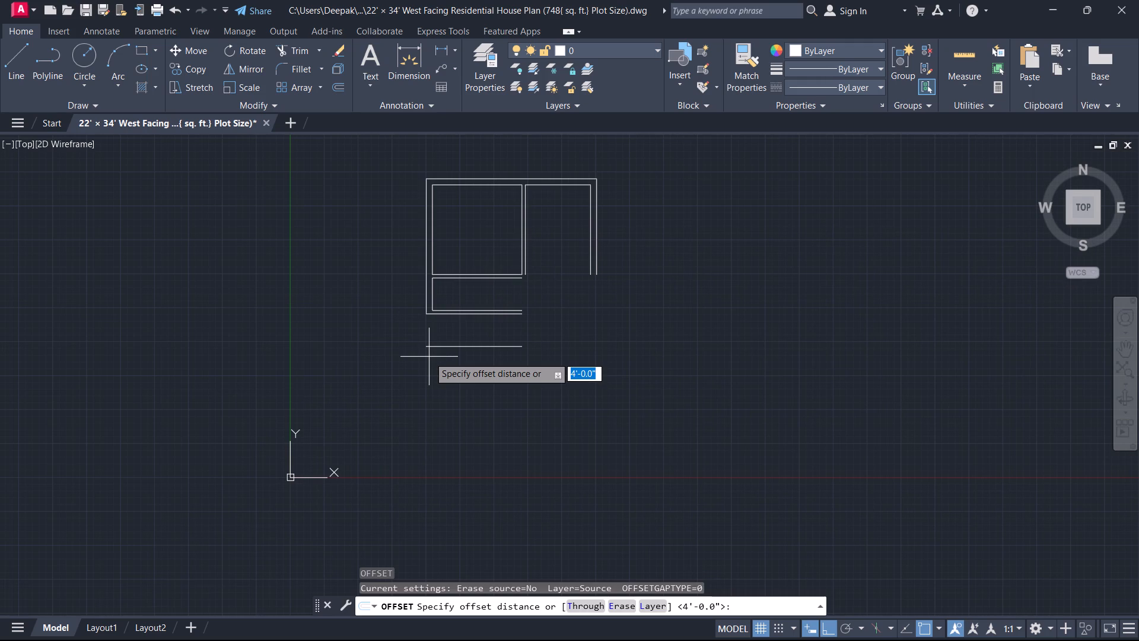
key(5)
key(Return)
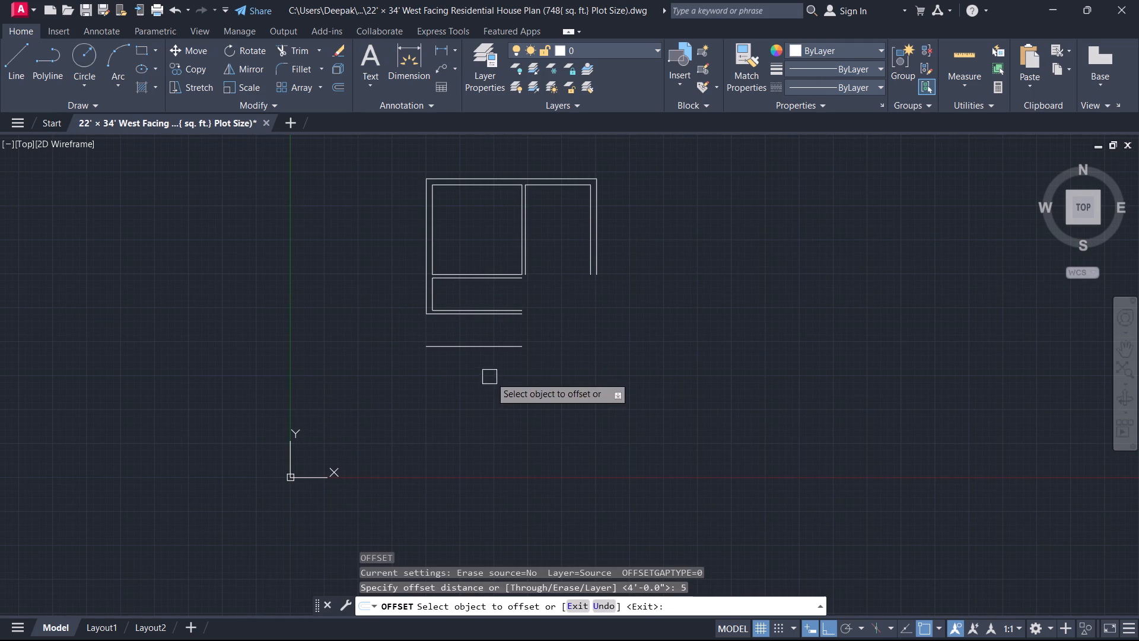
drag(487, 348, 482, 351)
click(467, 380)
key(Escape)
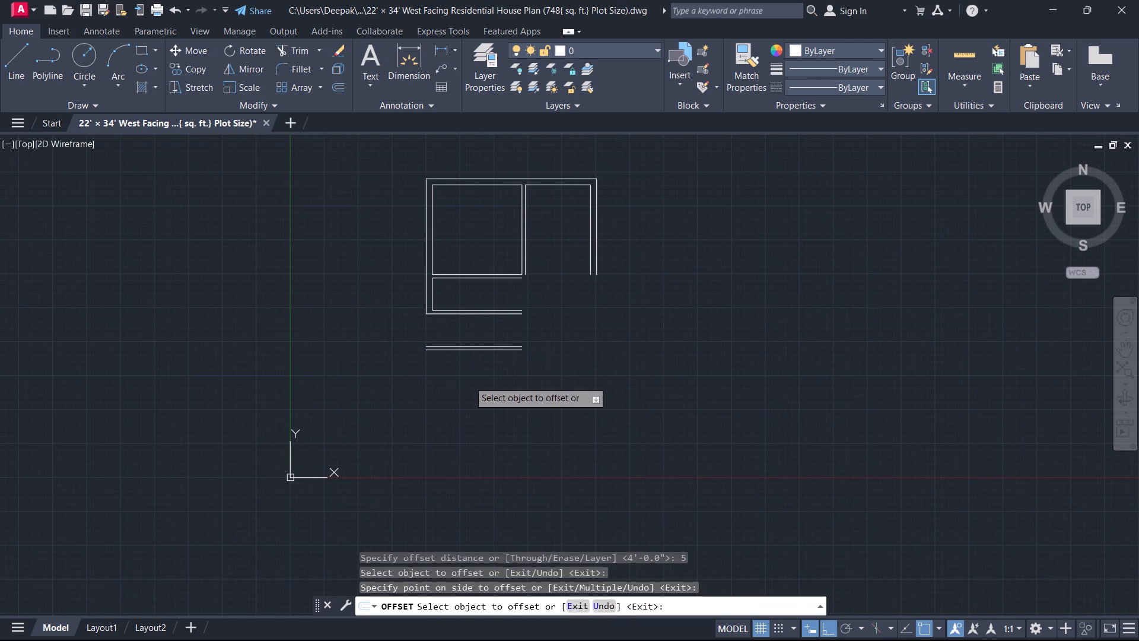
Fillet the left wall's inner and outer lines with zero radius to the upper and lower lines of the new partition.
key(f)
key(space)
scroll(409, 315, up, 3)
click(502, 272)
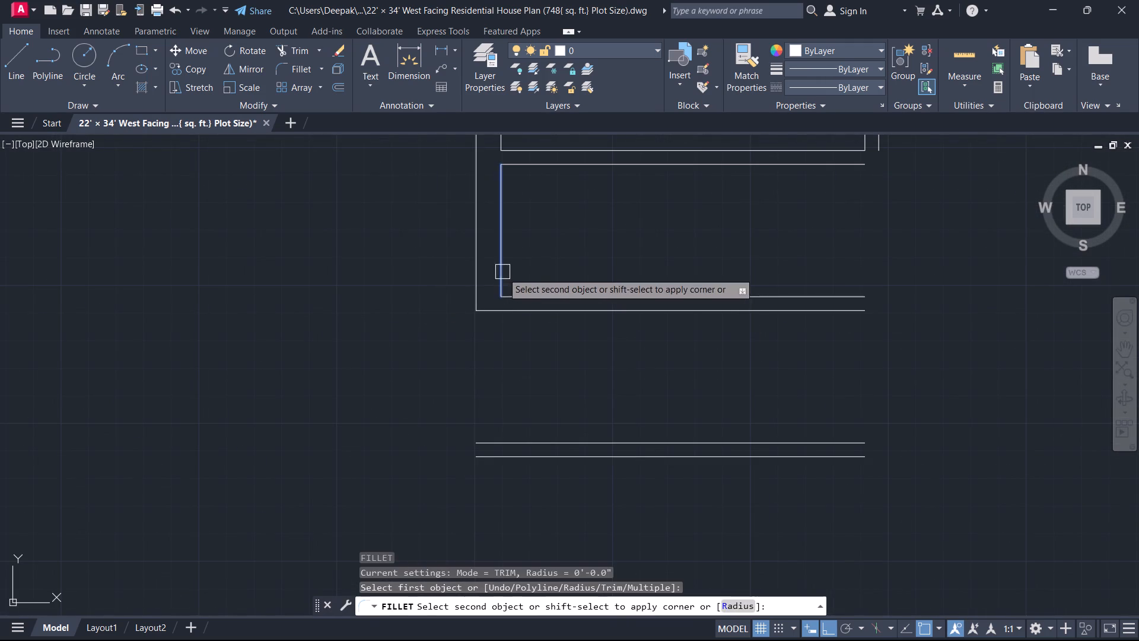
click(557, 439)
key(Escape)
key(space)
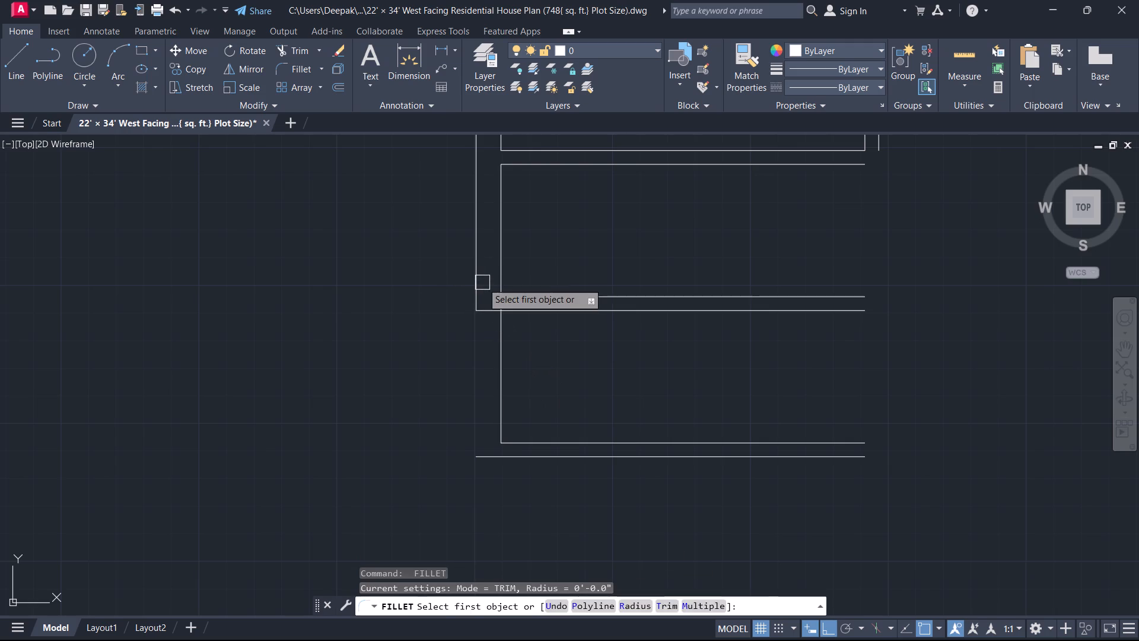
click(480, 281)
click(531, 458)
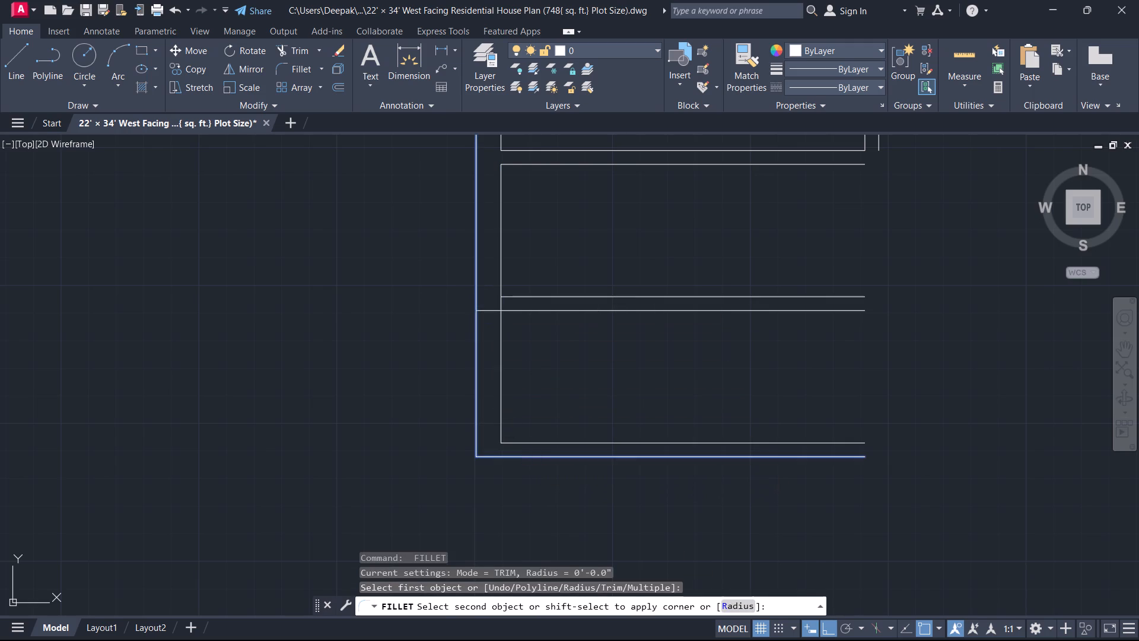
key(Escape)
Trim the overlapping line pieces where the first 4-foot space's bottom partition meets the left wall.
key(t)
key(r)
key(space)
scroll(506, 421, up, 3)
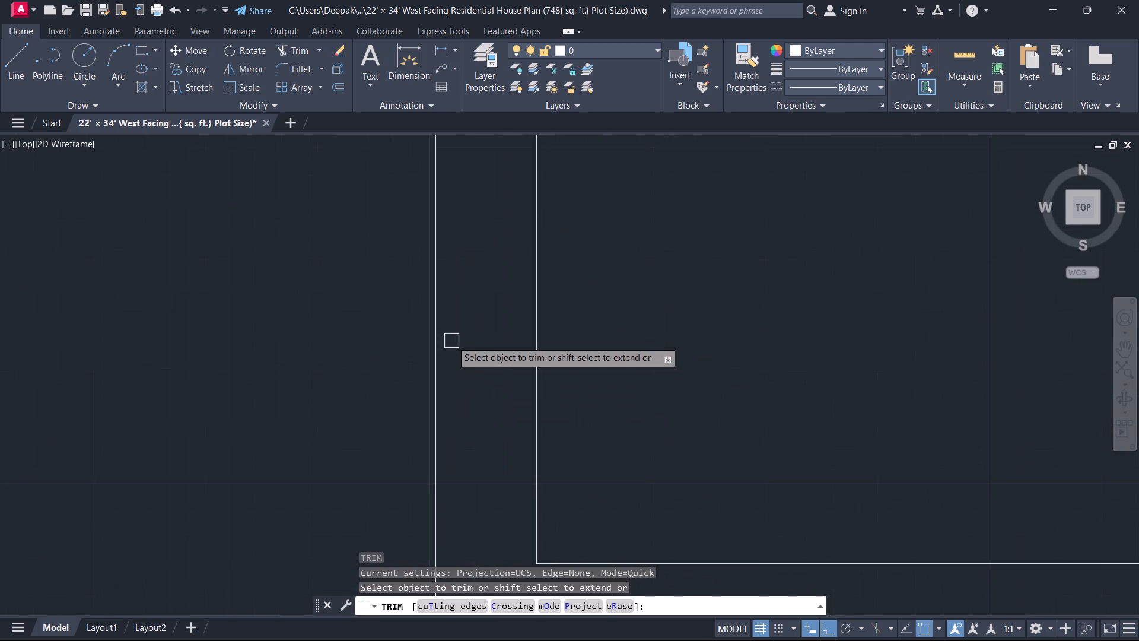
middle_drag(498, 262, 402, 553)
drag(459, 280, 416, 323)
key(Escape)
Offset the bottom line of the lowest partition downward by 10 feet.
scroll(416, 323, up, 1)
scroll(416, 323, down, 7)
middle_drag(467, 375, 610, 264)
scroll(610, 264, up, 1)
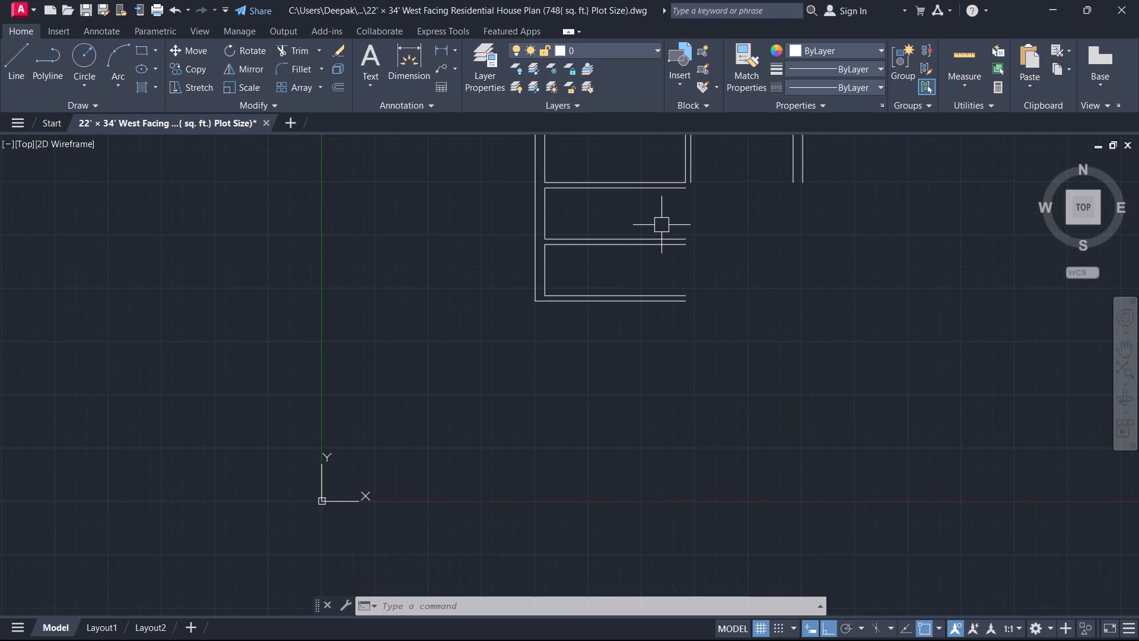
text(o 10)
key(apostrophe)
key(Return)
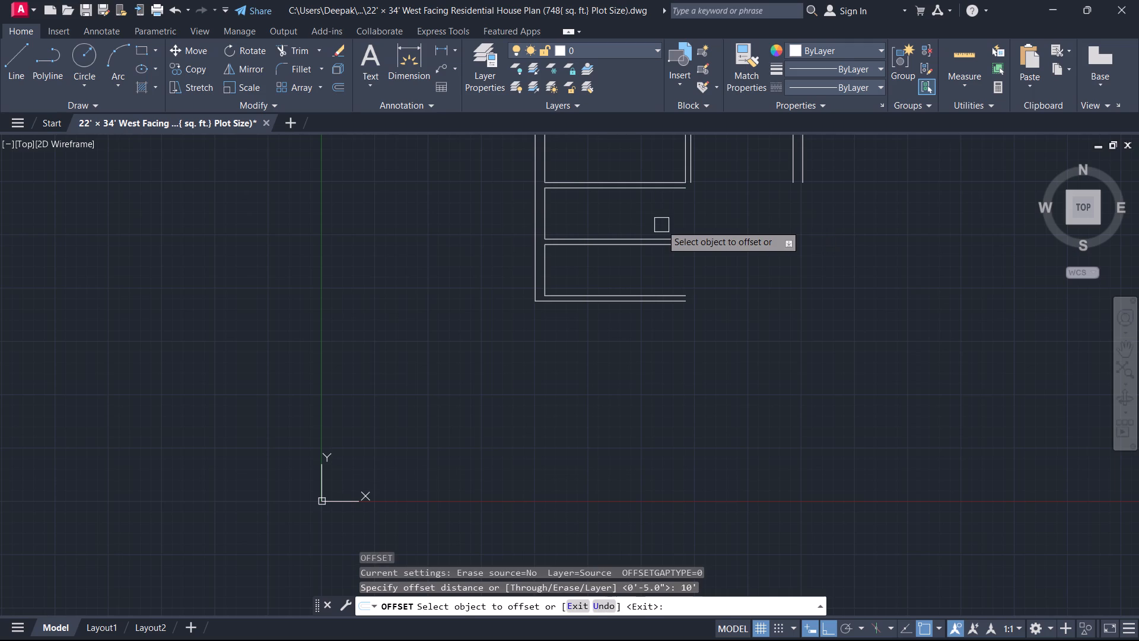
scroll(600, 304, up, 2)
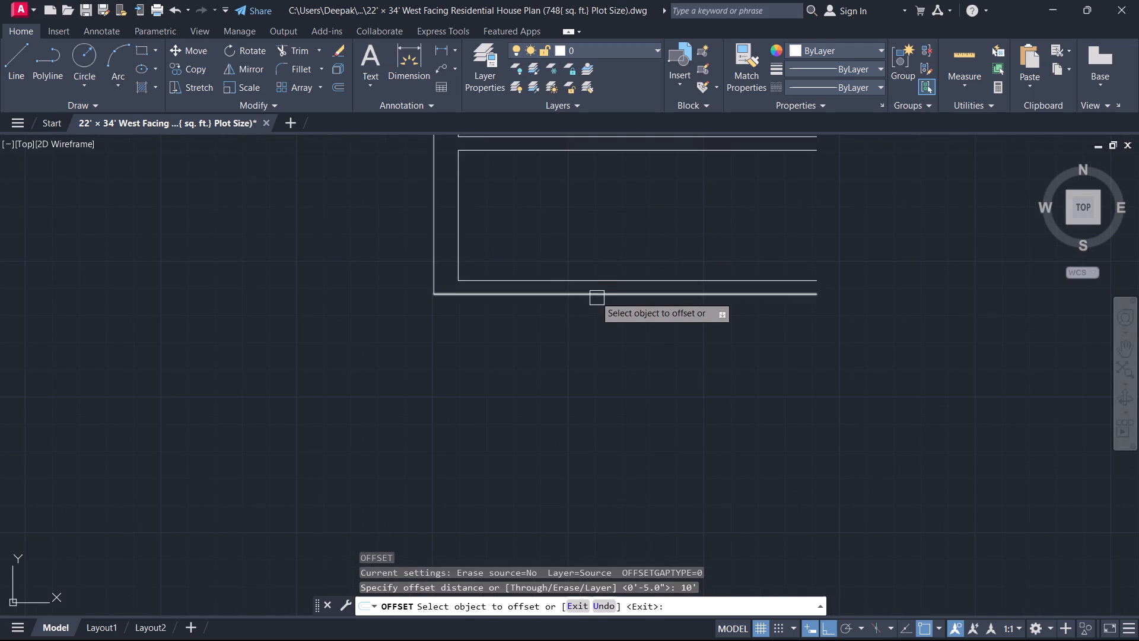
click(595, 294)
click(590, 335)
key(Escape)
Offset the new lowest horizontal line downward by 9 inches to form the bottom exterior wall.
scroll(587, 350, down, 3)
middle_drag(587, 351, 589, 351)
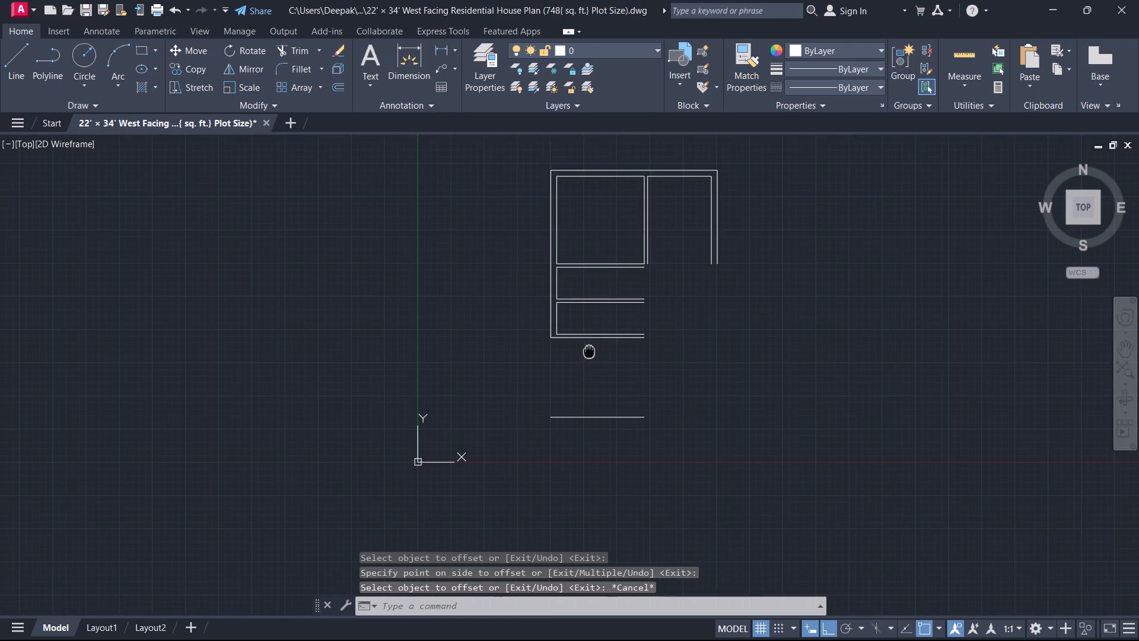
middle_drag(589, 351, 631, 298)
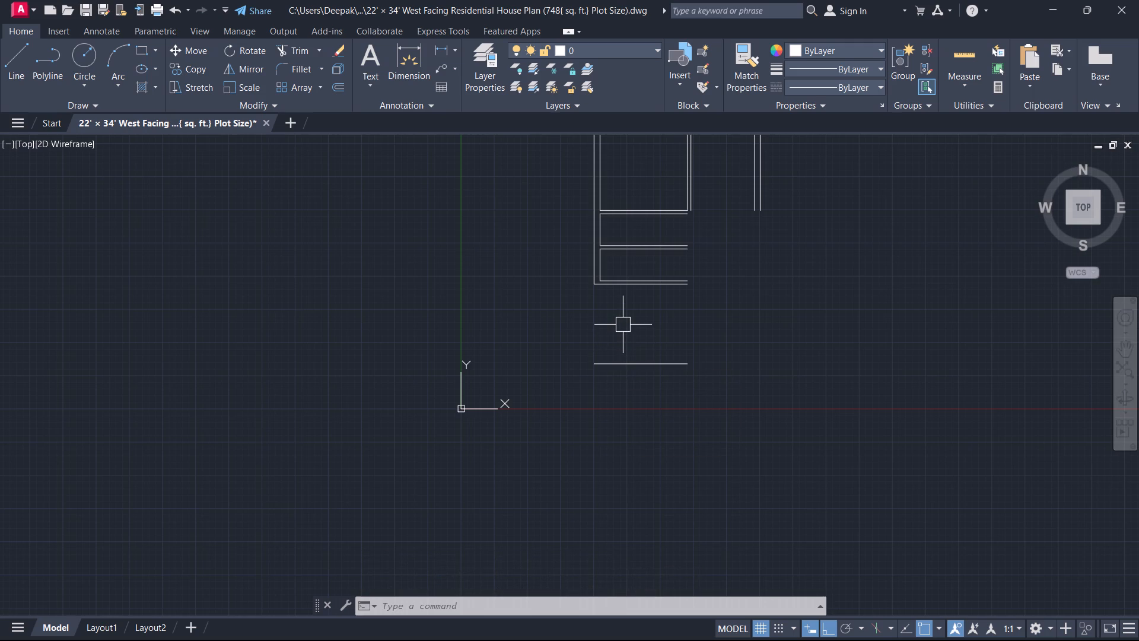
key(o)
key(space)
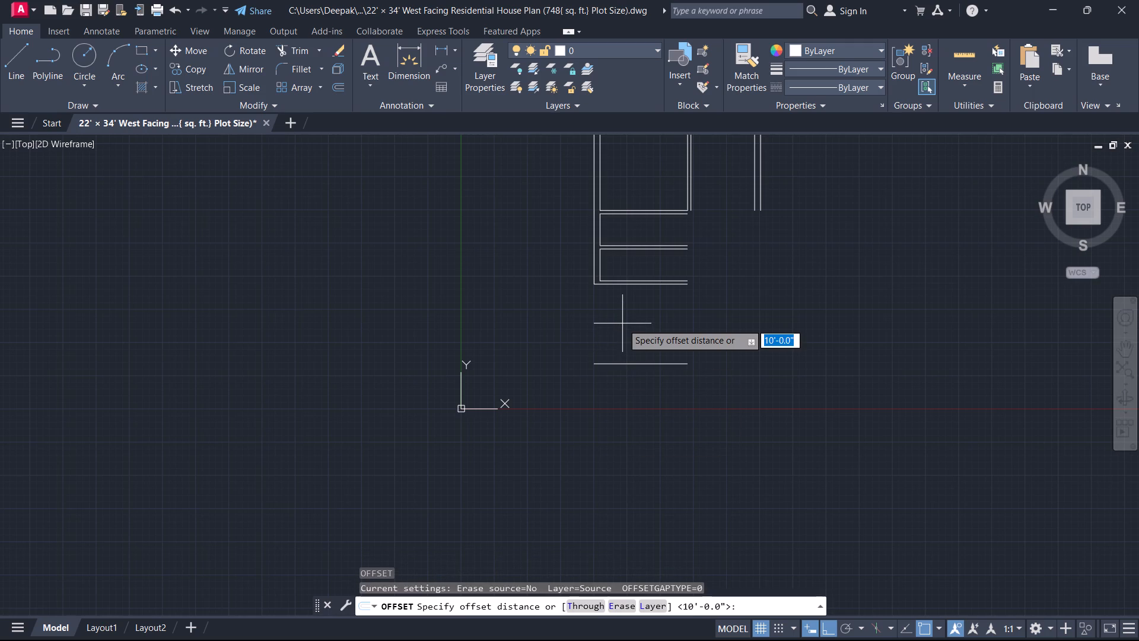
text(9)
key(Return)
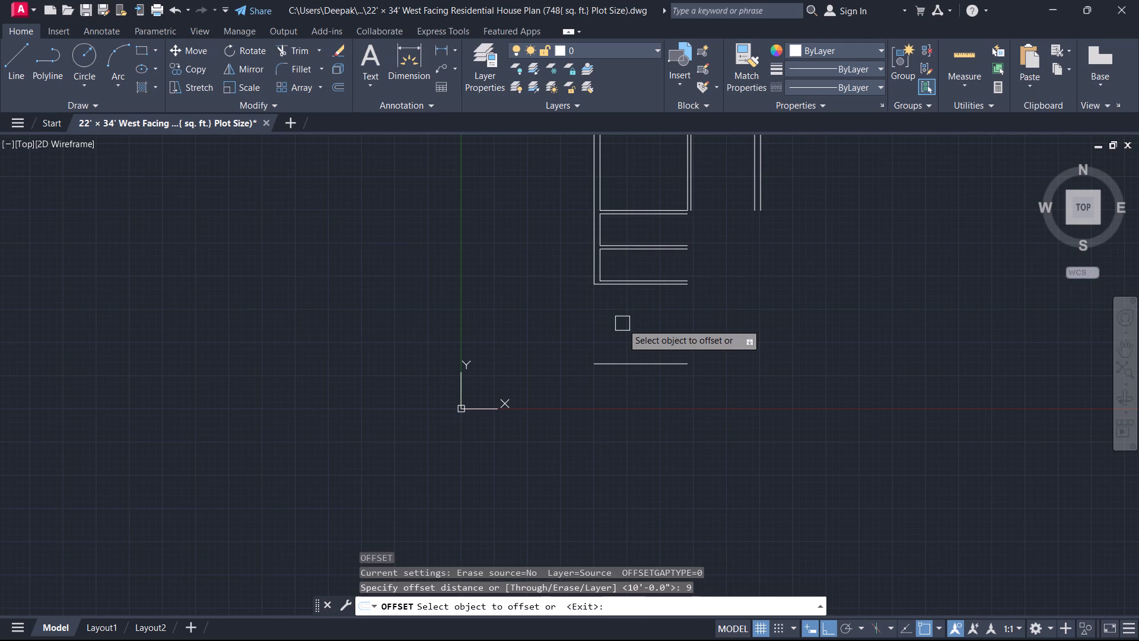
click(609, 365)
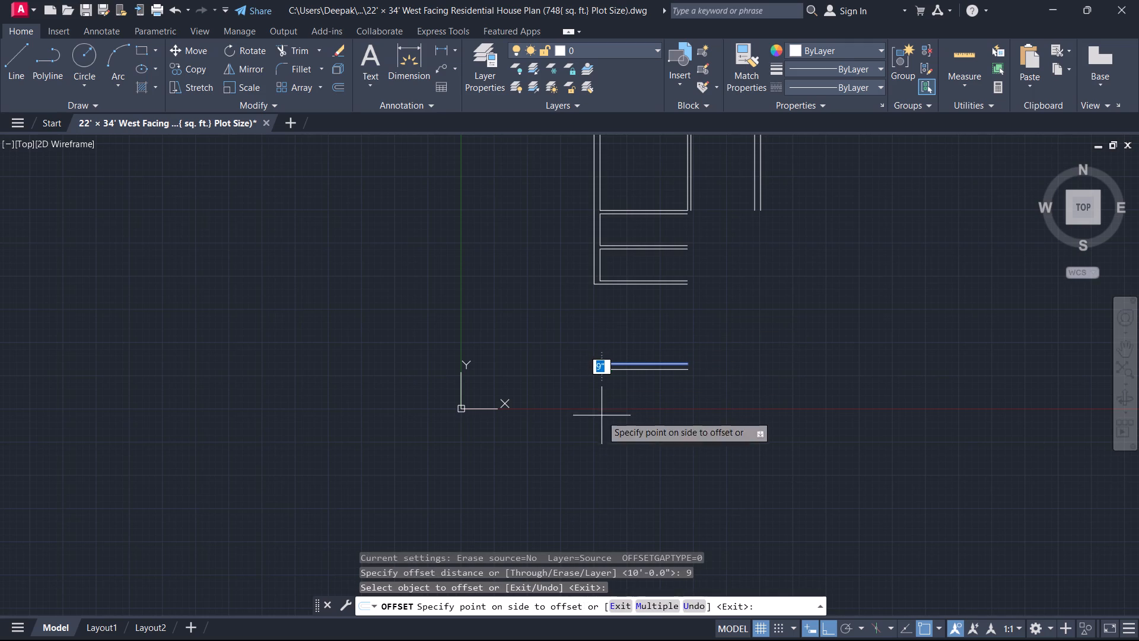
click(602, 415)
key(Escape)
Fillet the left wall's inner and outer lines with zero radius to the two lines of the bottom exterior wall.
text(f)
key(space)
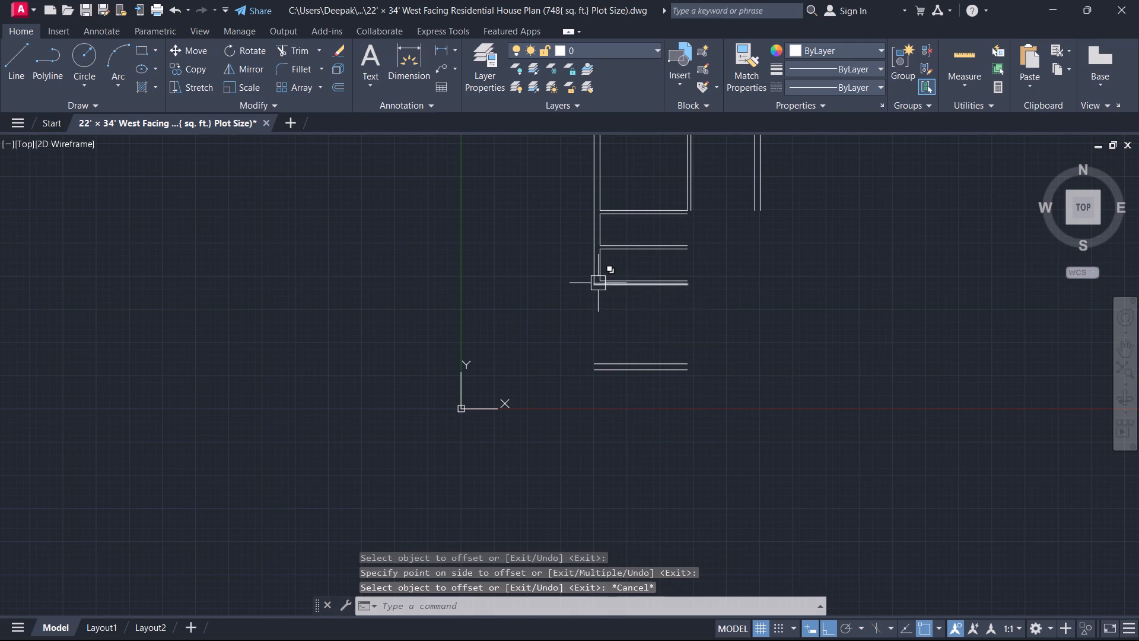
scroll(598, 283, up, 2)
click(603, 269)
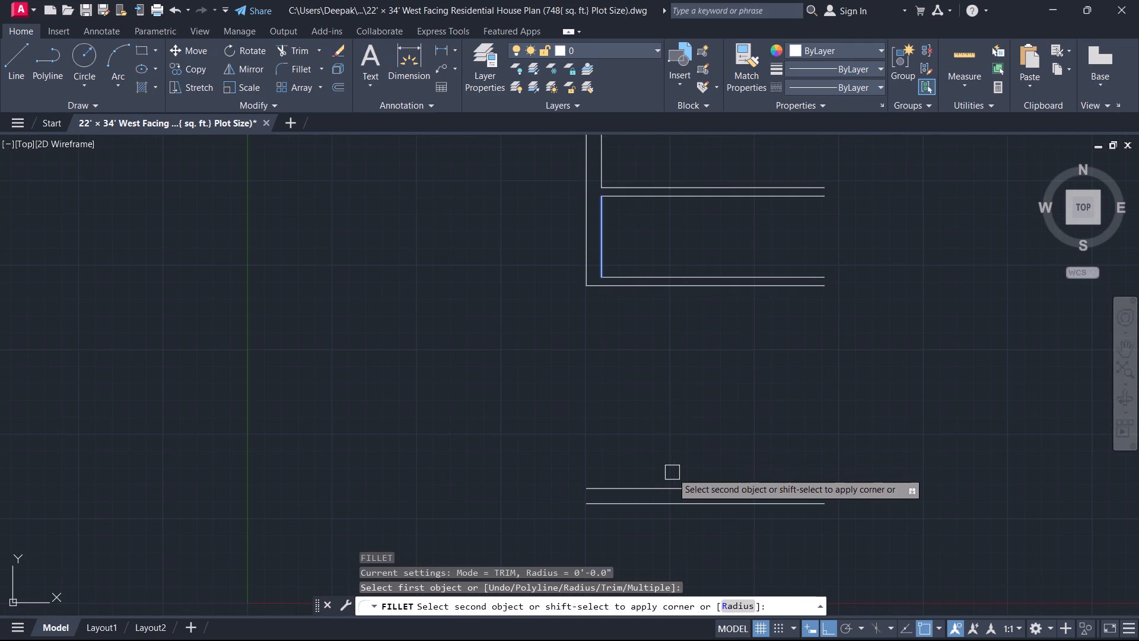
click(679, 485)
key(Escape)
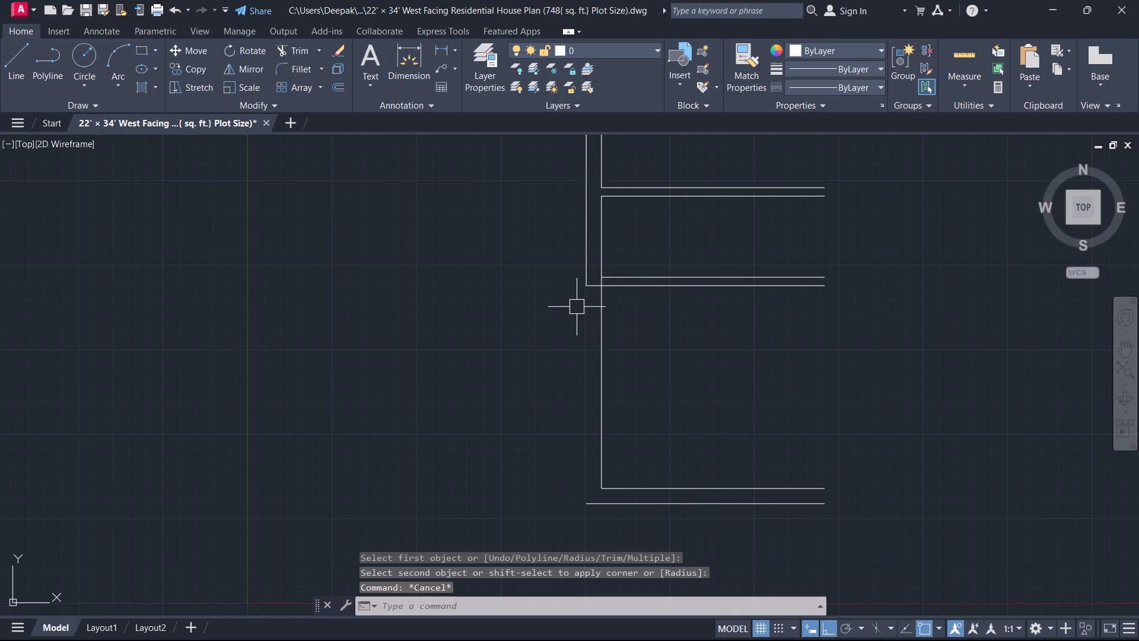
text(f)
key(space)
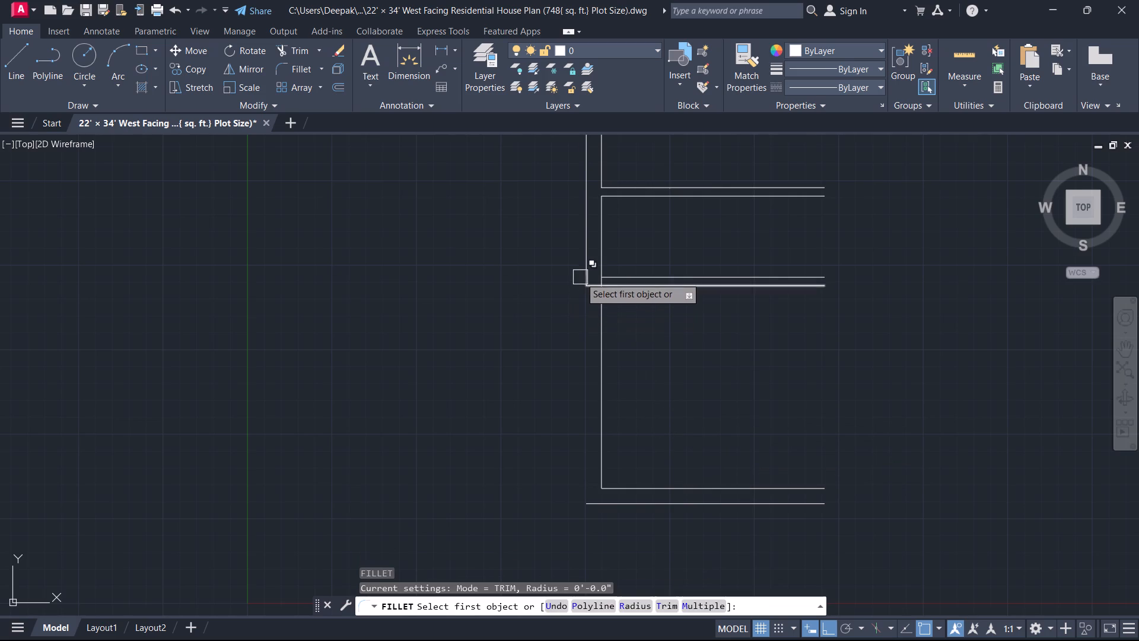
click(581, 271)
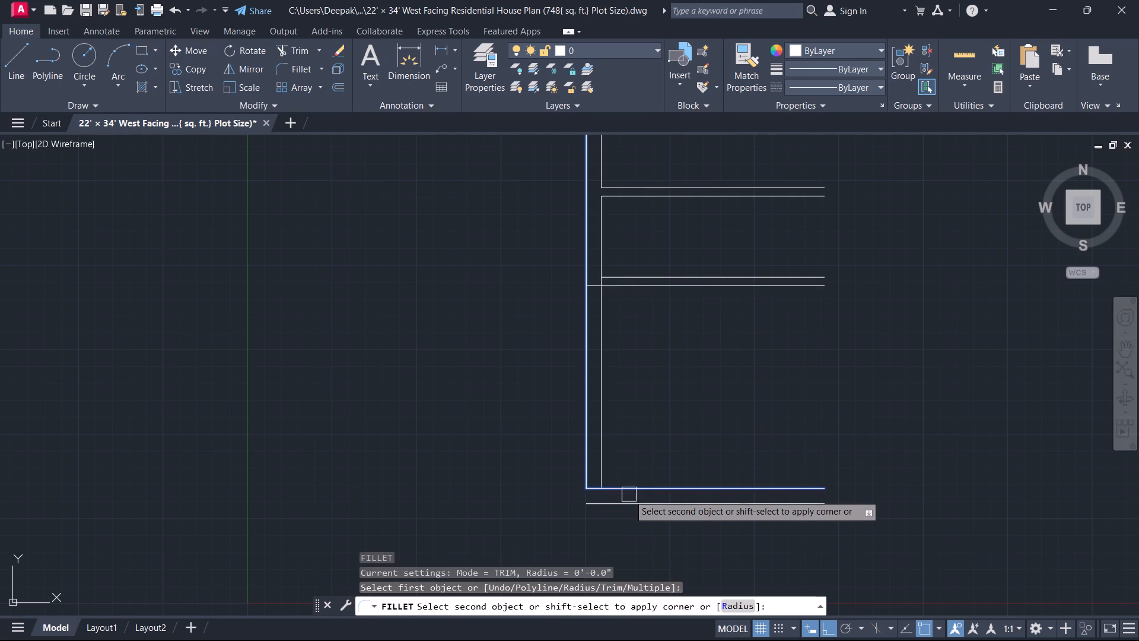
click(626, 499)
key(Escape)
Trim the overlapping line pieces where the partition above the 10-foot room meets the left wall.
scroll(646, 467, down, 1)
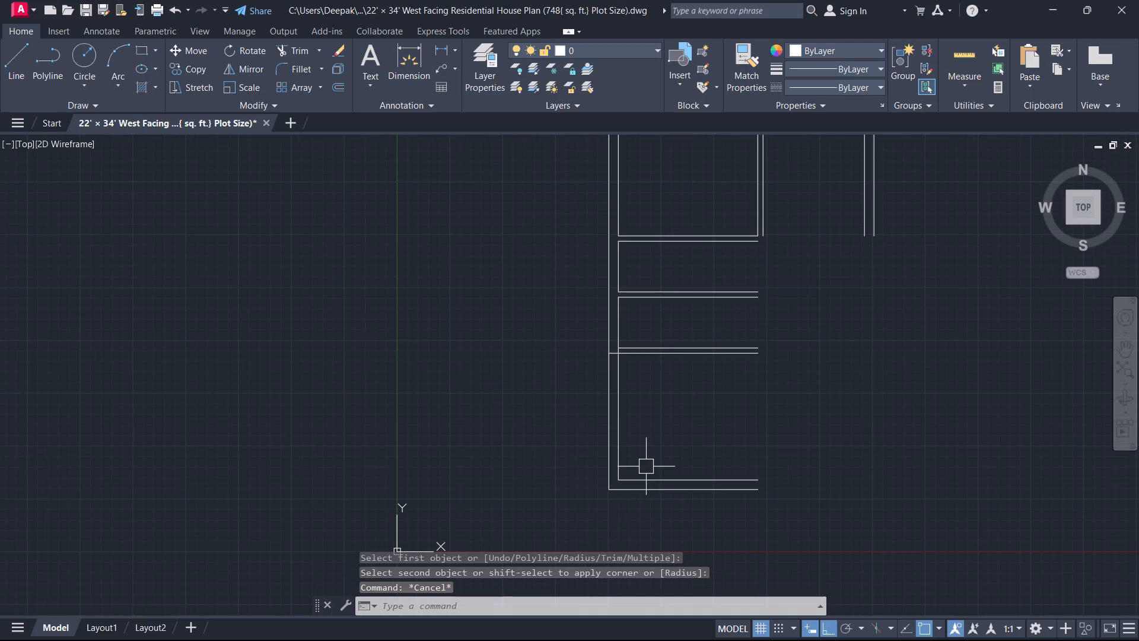
text(tr)
key(space)
scroll(646, 467, up, 2)
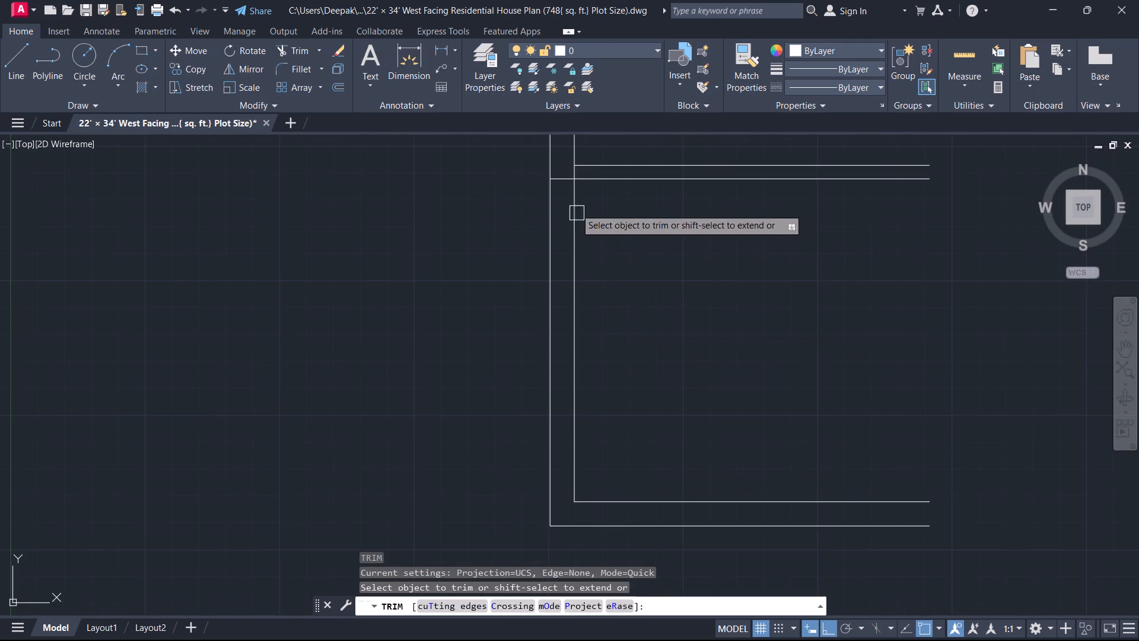
scroll(574, 185, up, 3)
click(601, 173)
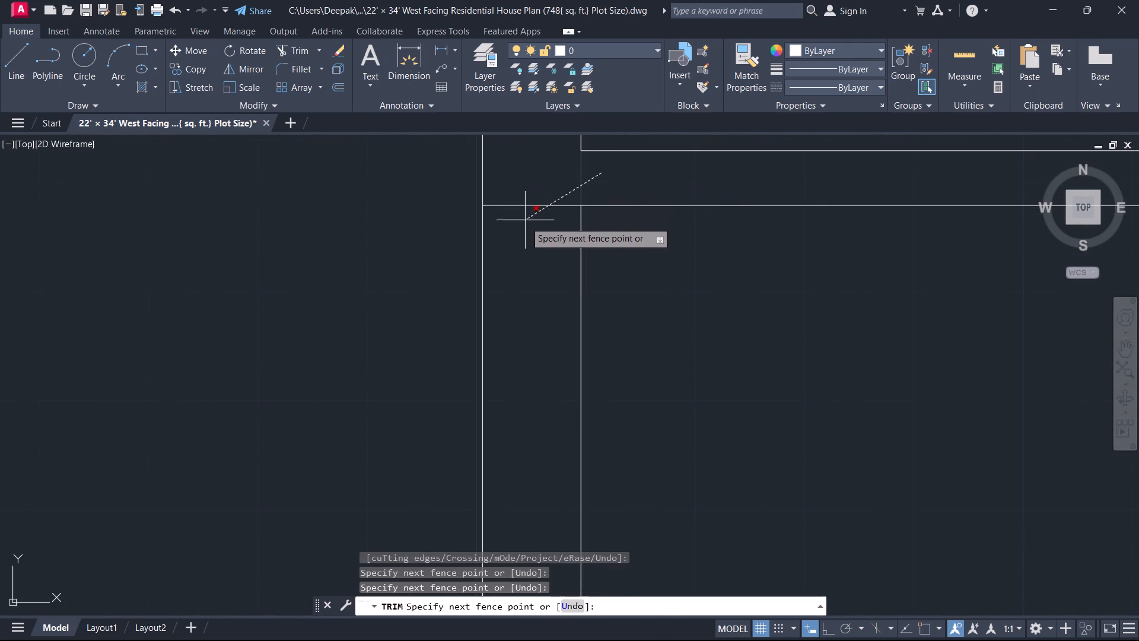
click(525, 221)
key(Escape)
scroll(525, 222, down, 4)
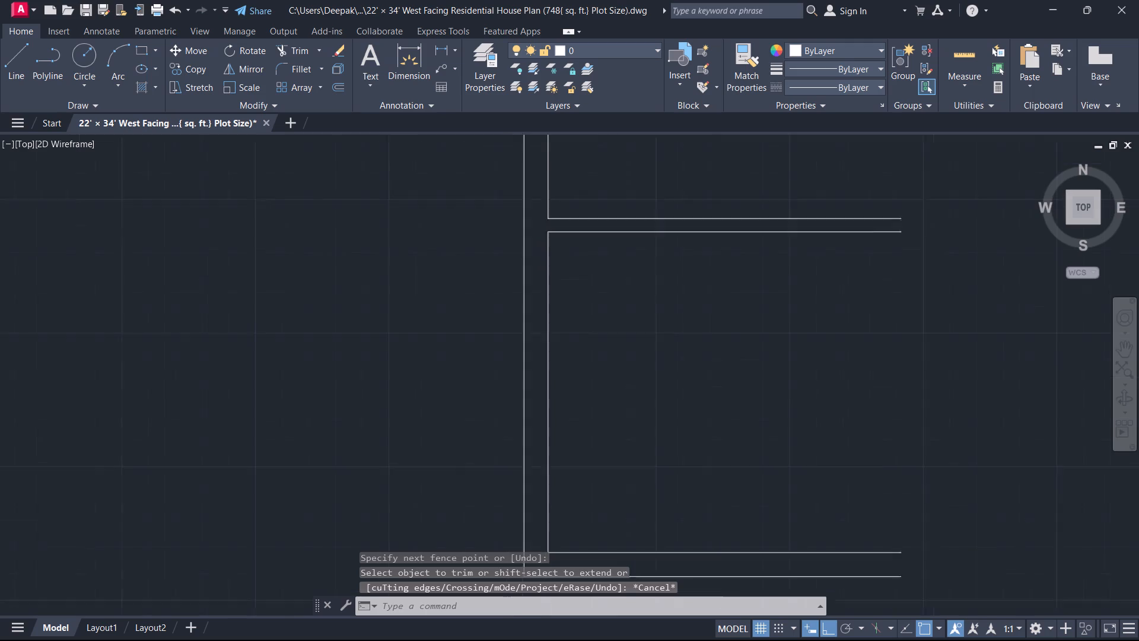
Offset the left wall's inner line 10 feet to the right across the lowest room.
scroll(549, 259, down, 1)
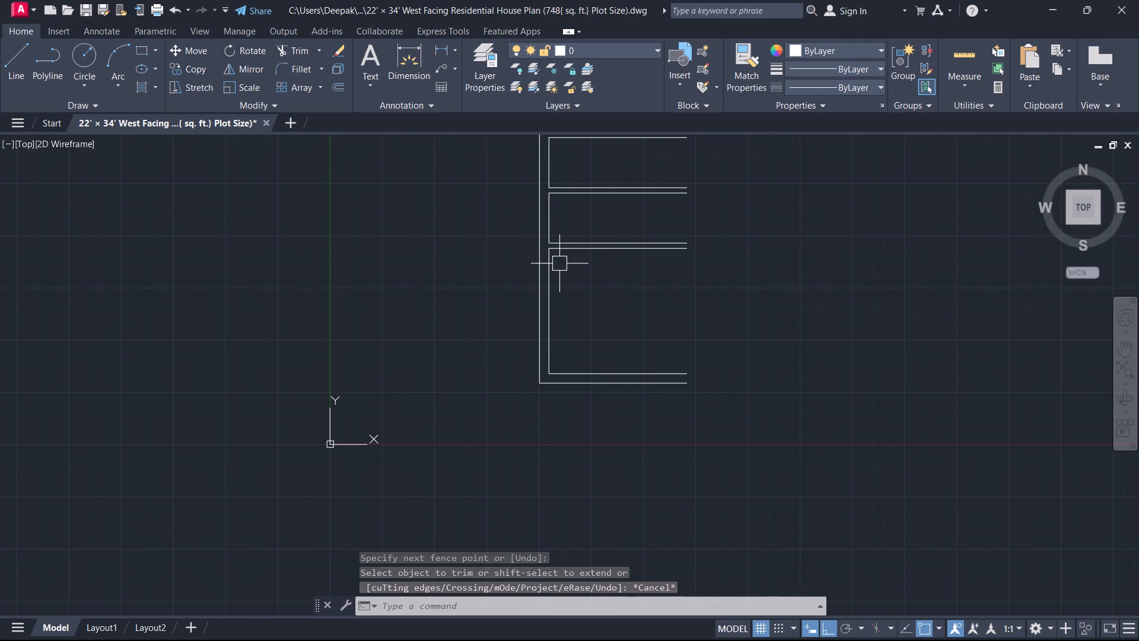
scroll(559, 264, down, 1)
scroll(559, 264, up, 2)
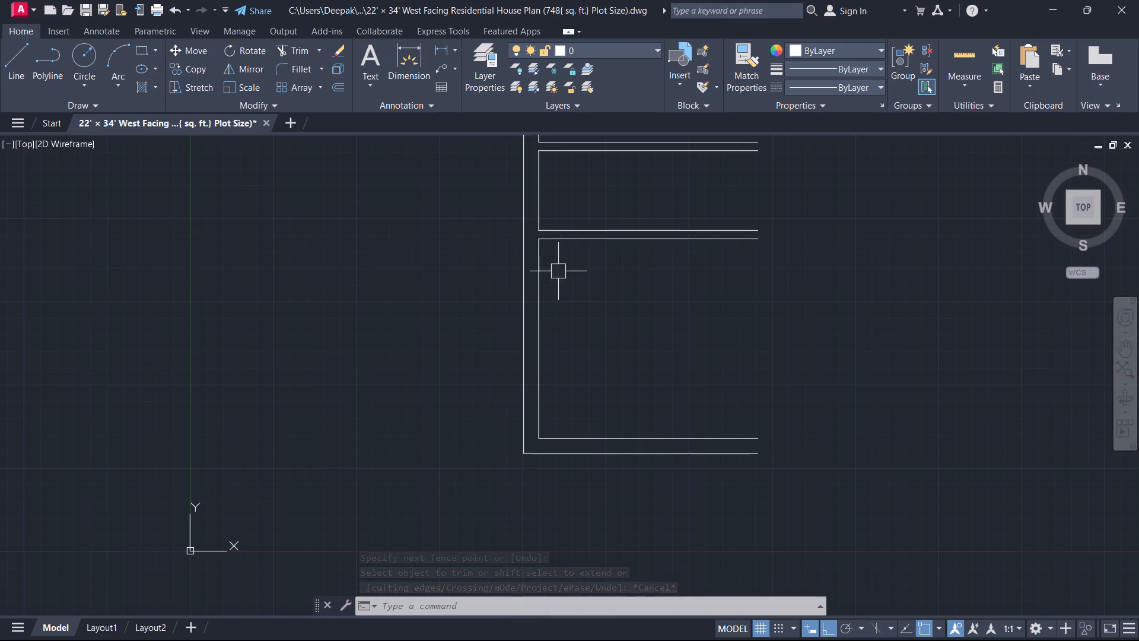
text(o)
key(space)
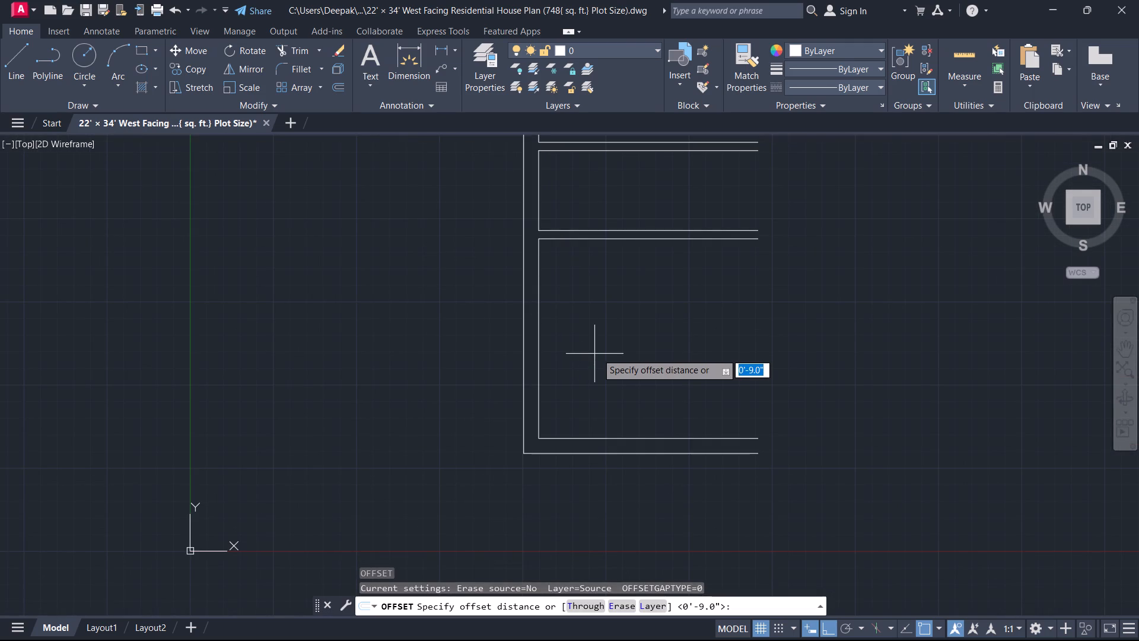
text(10)
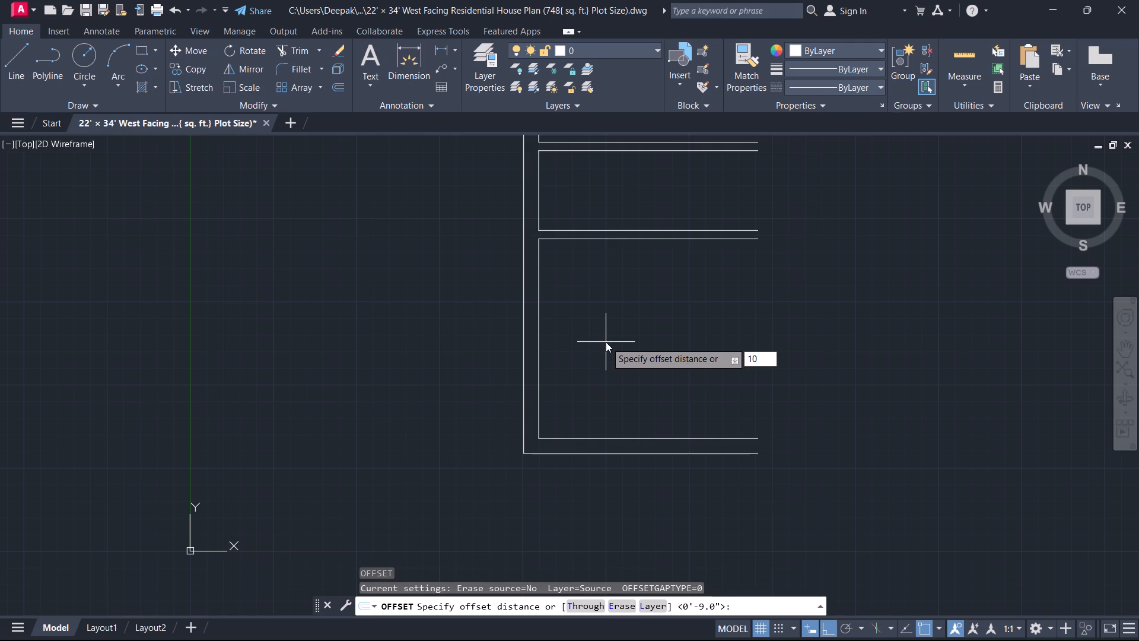
key(apostrophe)
key(Return)
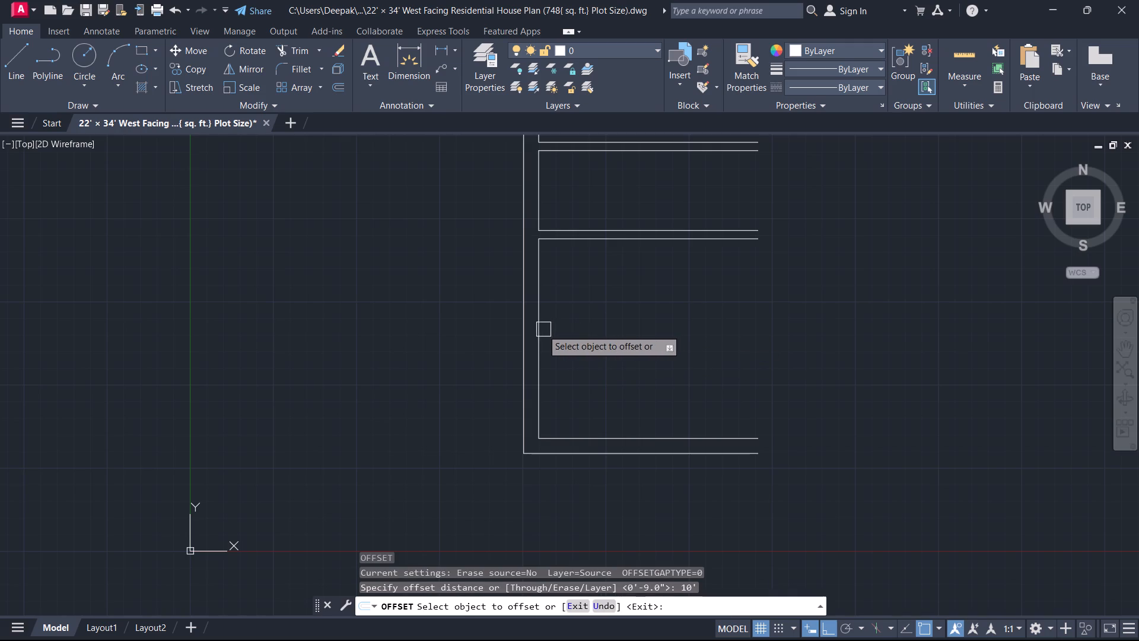
click(542, 329)
click(673, 331)
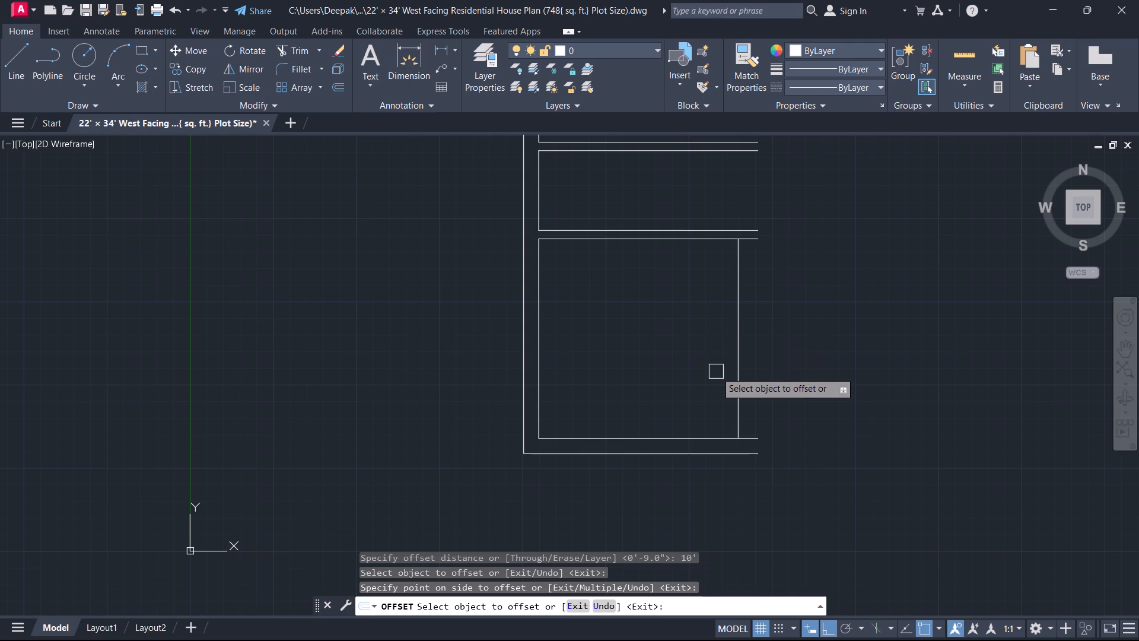
scroll(716, 372, up, 2)
key(Escape)
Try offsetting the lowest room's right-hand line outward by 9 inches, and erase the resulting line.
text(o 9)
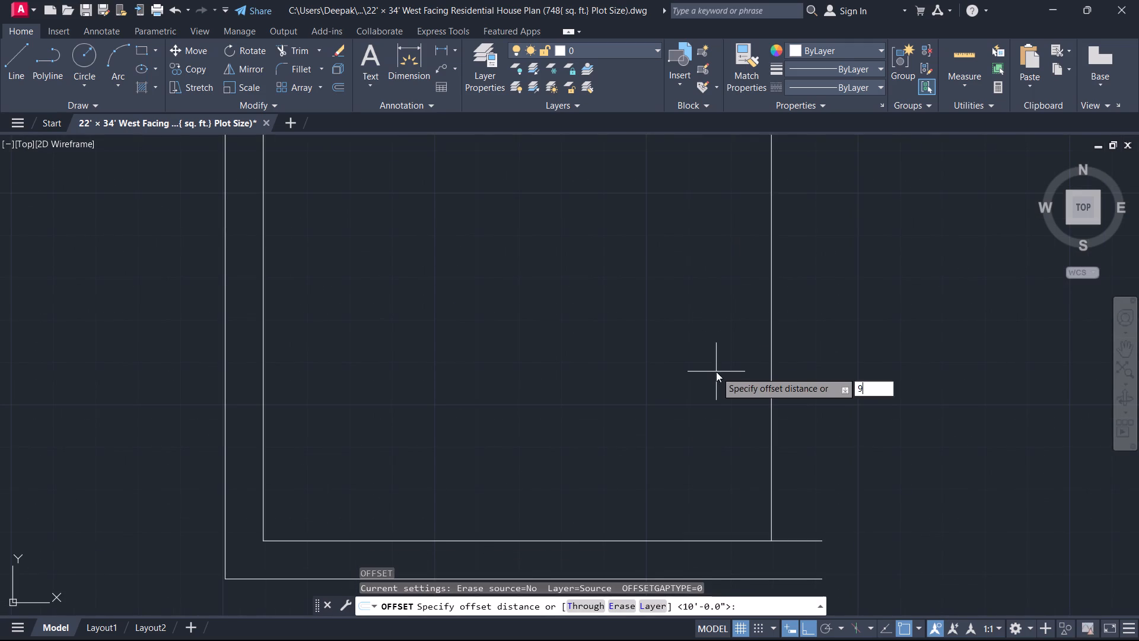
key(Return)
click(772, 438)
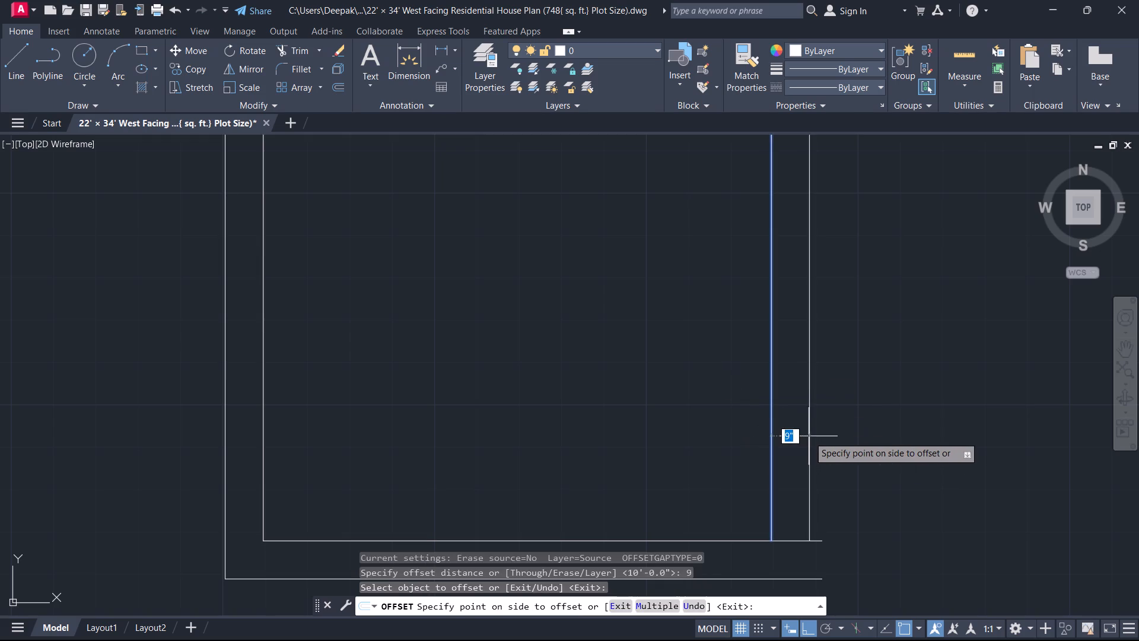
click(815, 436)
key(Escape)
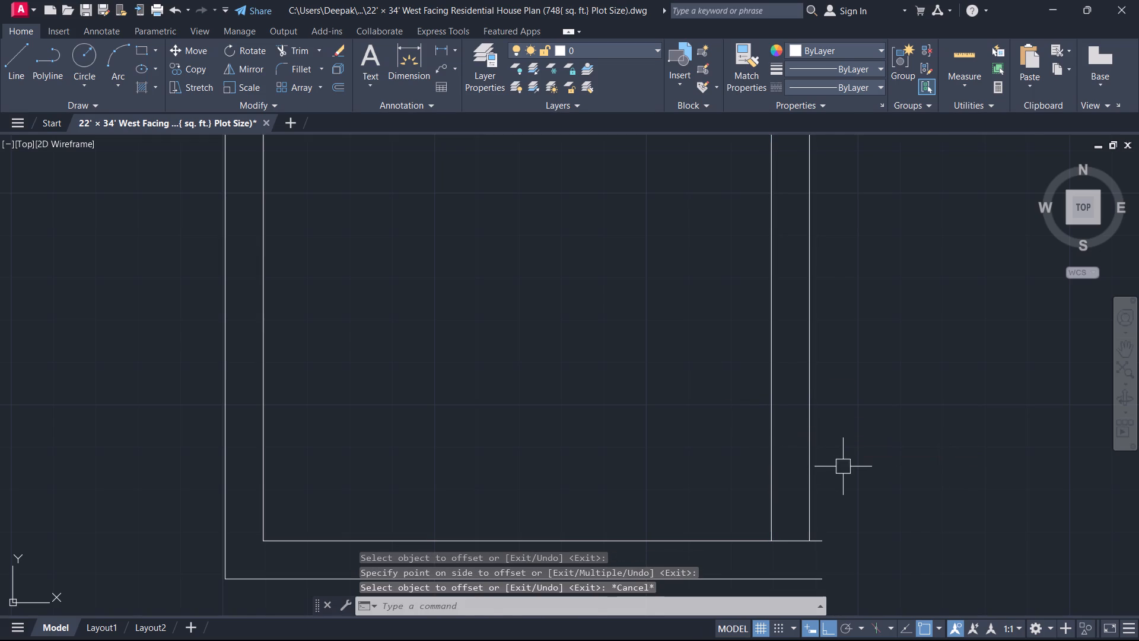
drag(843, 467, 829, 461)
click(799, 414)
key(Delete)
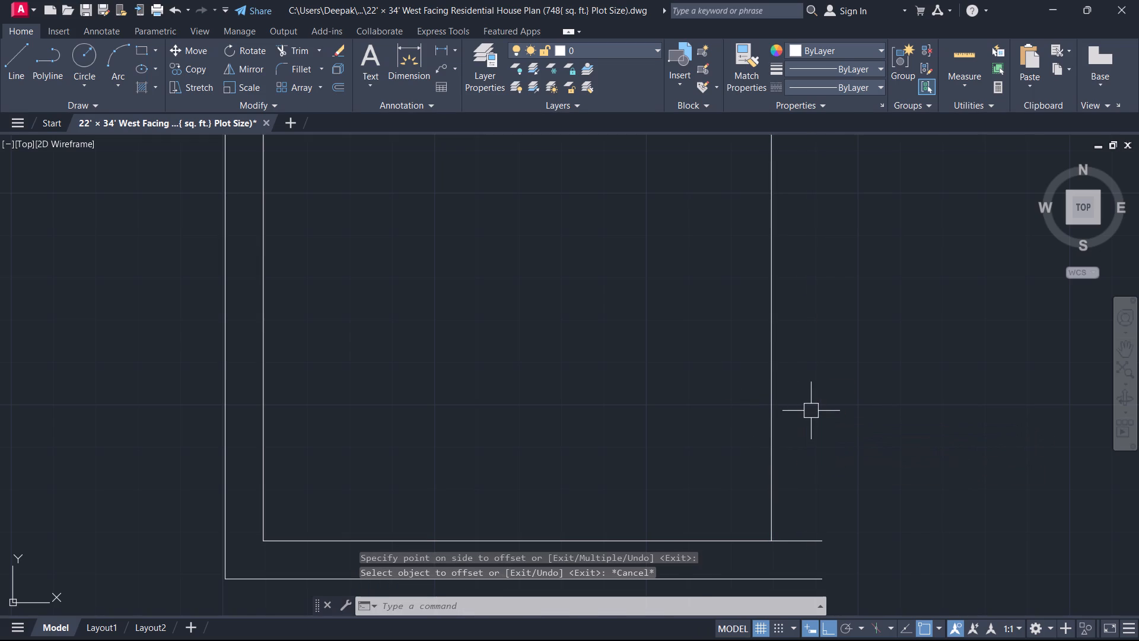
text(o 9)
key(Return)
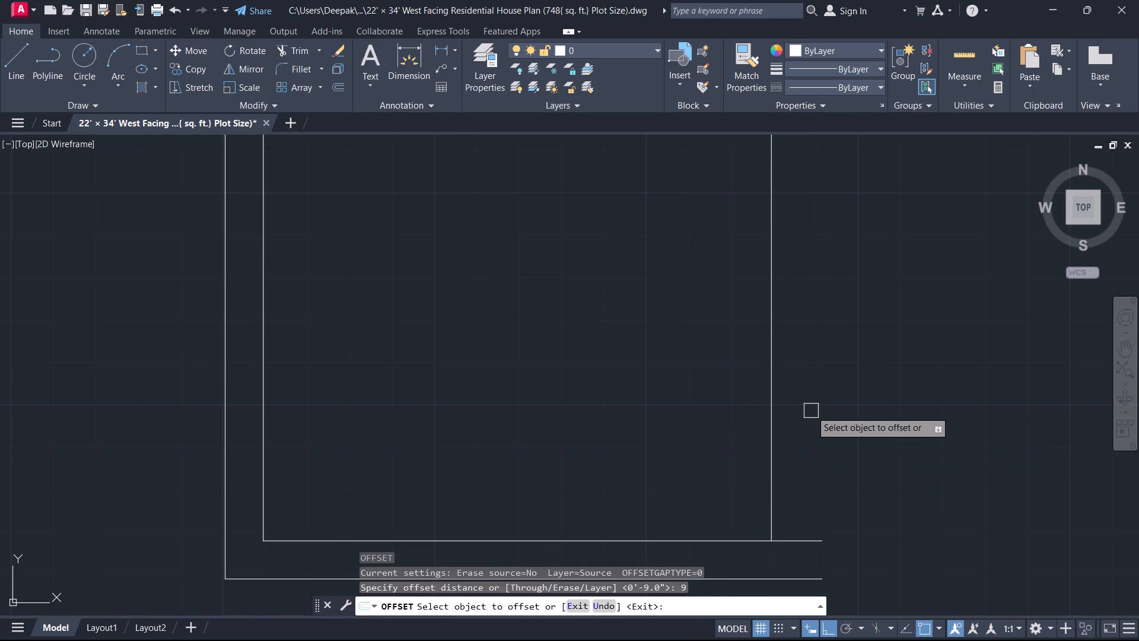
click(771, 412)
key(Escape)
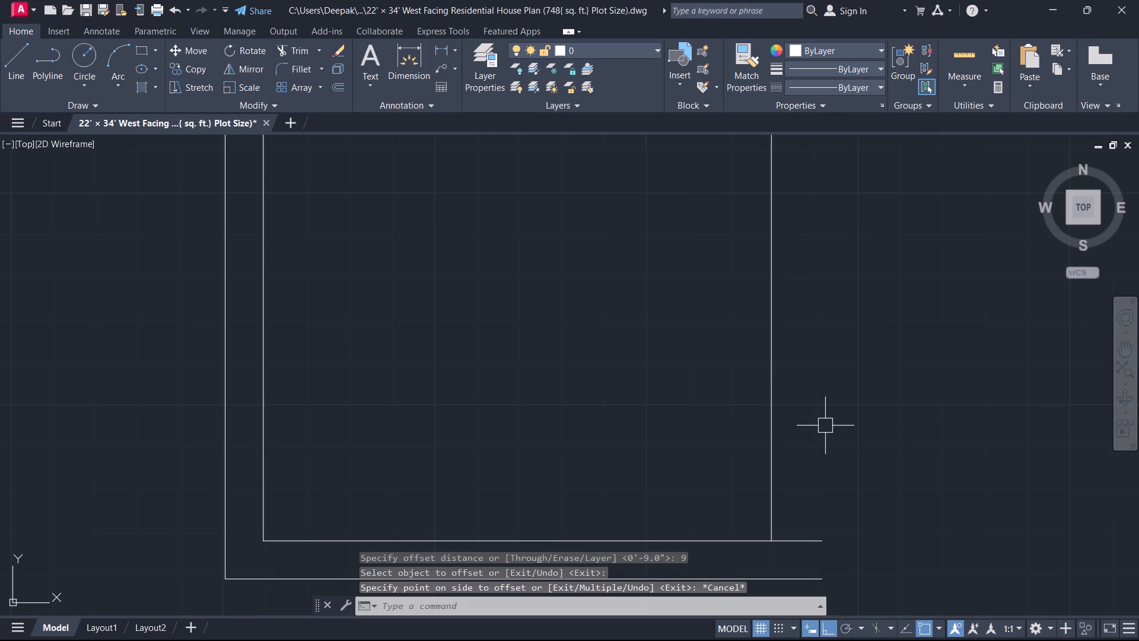
Offset the lowest room's right-hand line 5 inches to the right to form a vertical partition.
text(o 5)
key(Return)
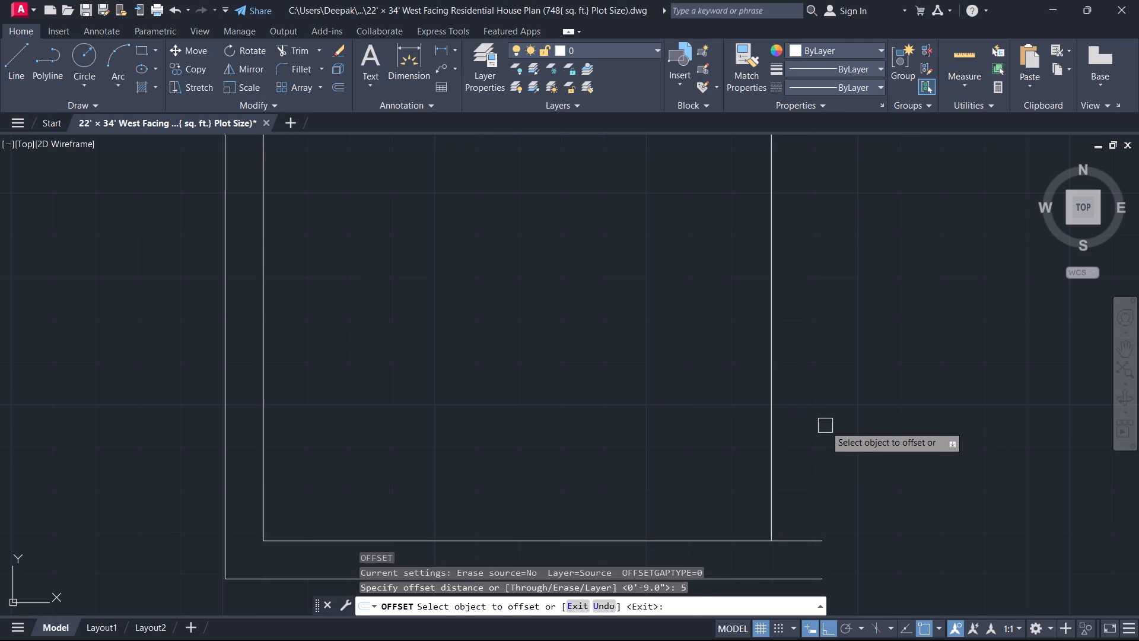
click(773, 429)
click(791, 434)
key(Escape)
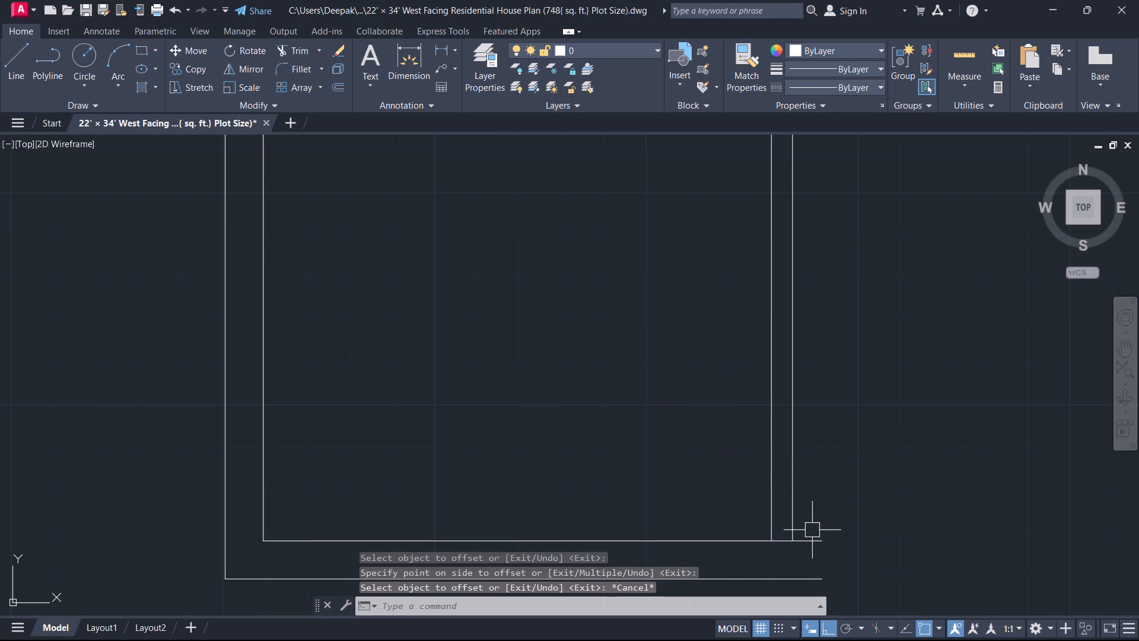
Trim the horizontal line pieces between the two vertical partition lines at the lowest room's bottom and top right corners.
text(tr)
key(space)
scroll(790, 563, up, 2)
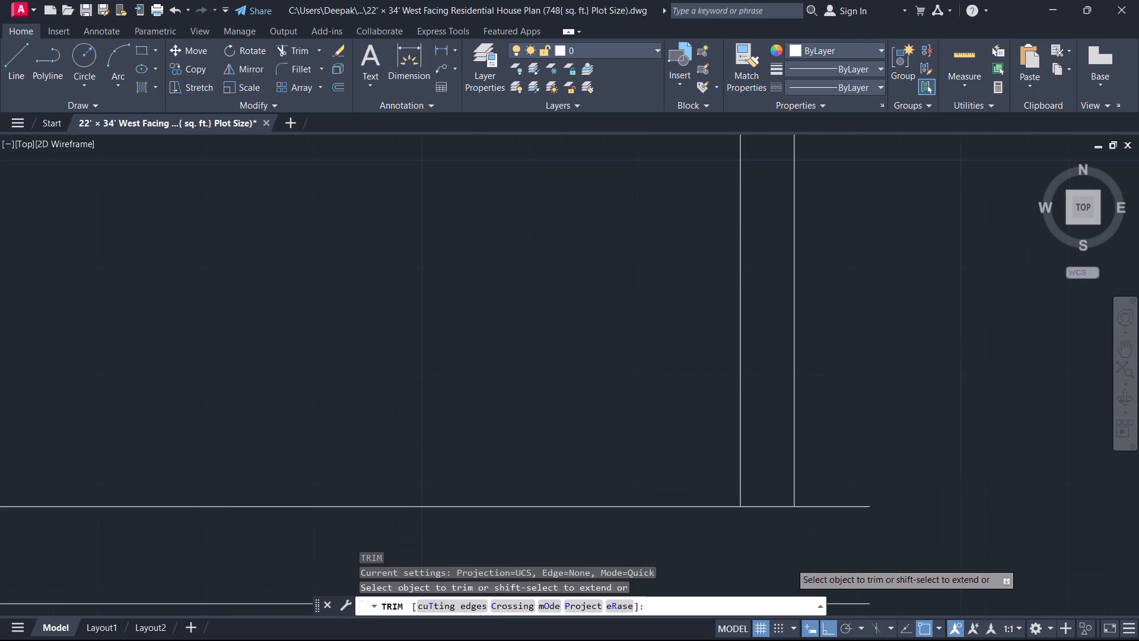
click(768, 544)
click(747, 445)
scroll(765, 455, down, 7)
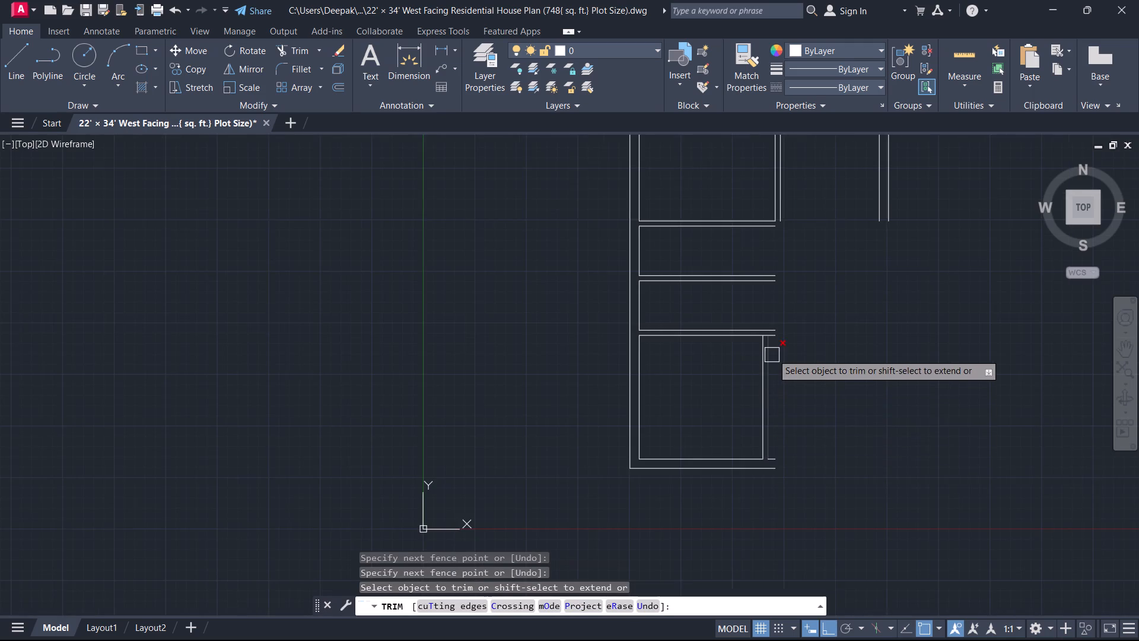
scroll(773, 352, up, 3)
scroll(759, 296, up, 2)
click(704, 285)
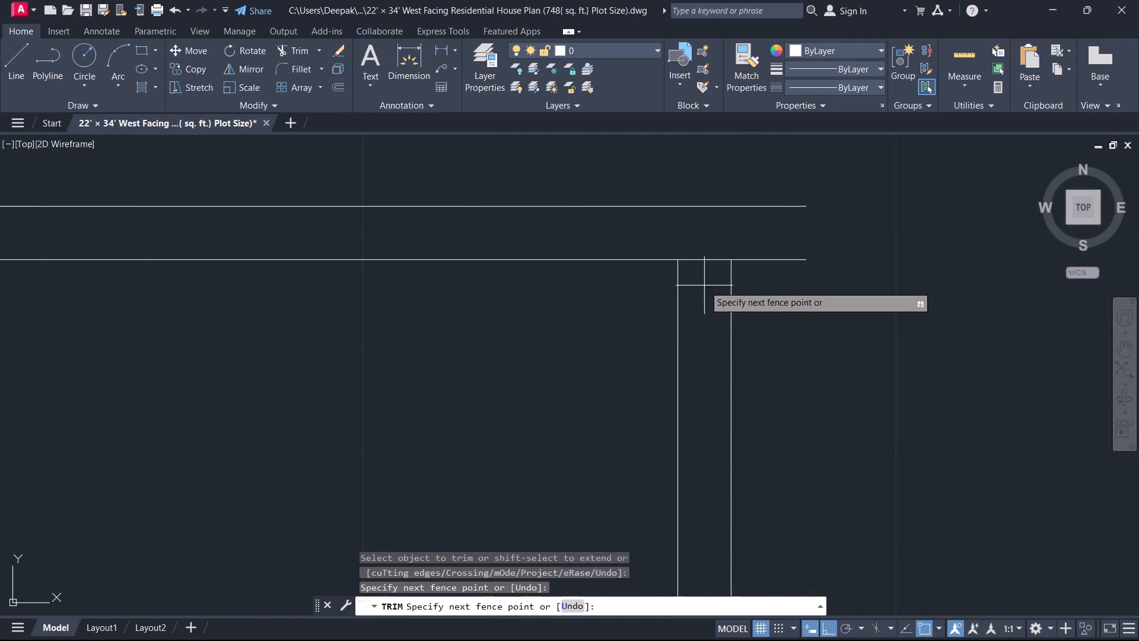
click(711, 225)
key(Escape)
Extend the vertical partition's outer line up to the upper line of the horizontal partition above the lowest room.
scroll(715, 259, down, 6)
middle_drag(744, 317, 670, 343)
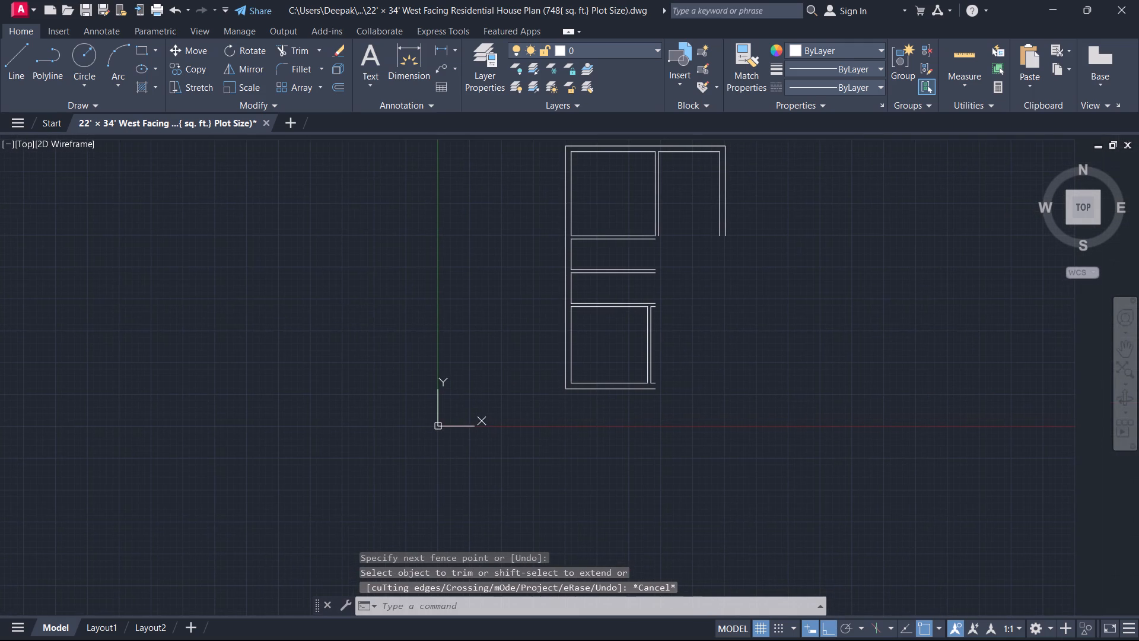
scroll(650, 321, up, 3)
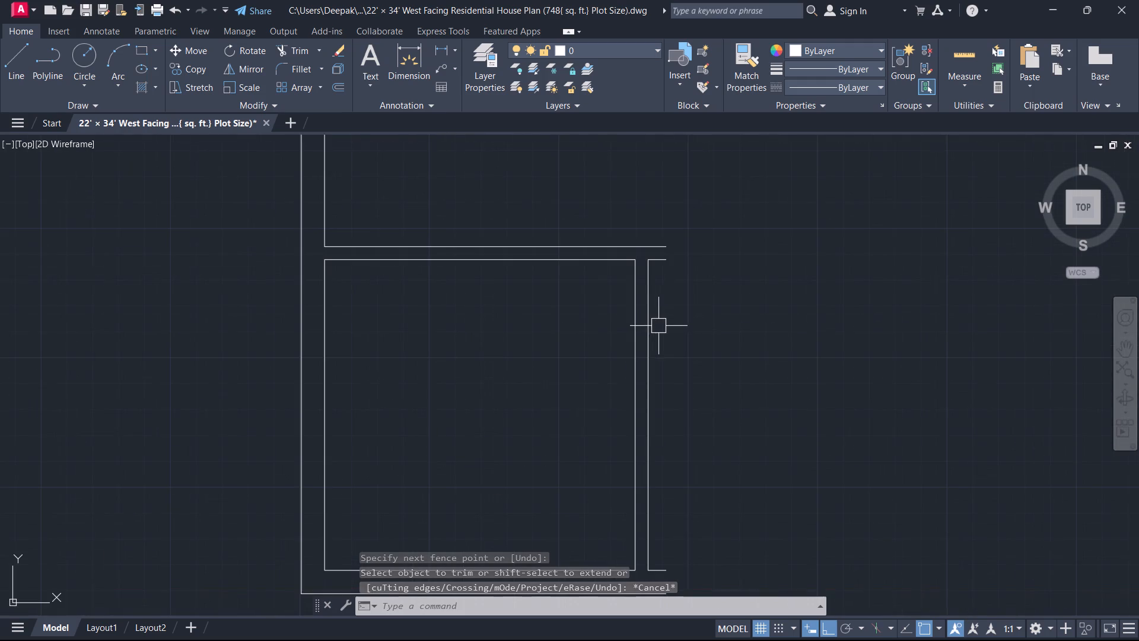
text(ex)
key(space)
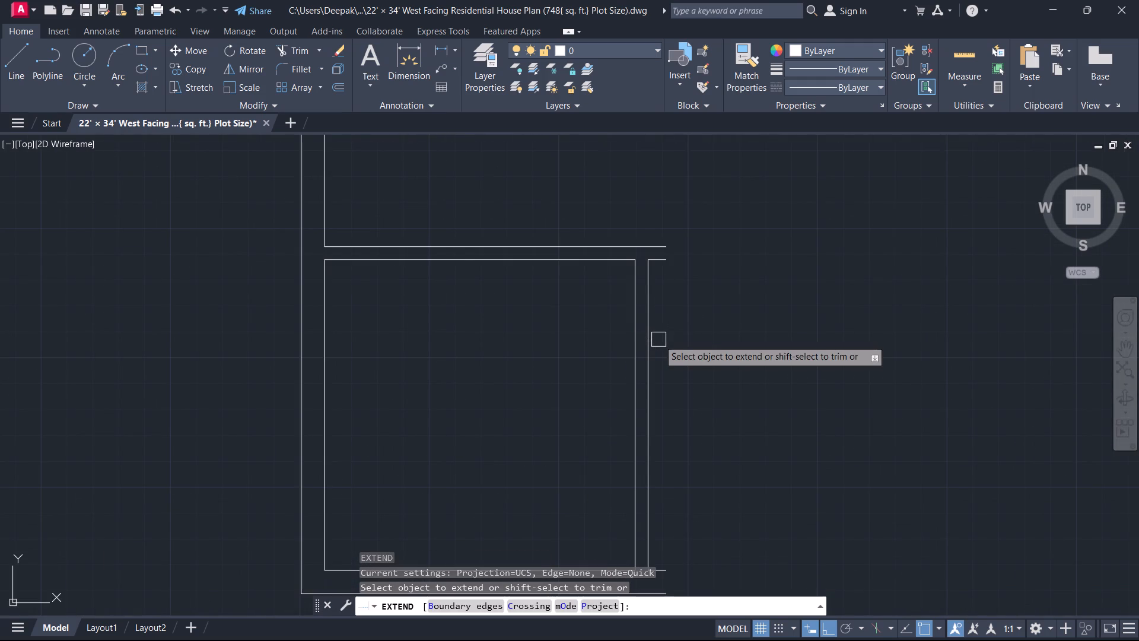
click(648, 316)
key(Escape)
Trim the two horizontal line stubs projecting right past the vertical partition at the lowest room's top right corner.
key(t)
key(r)
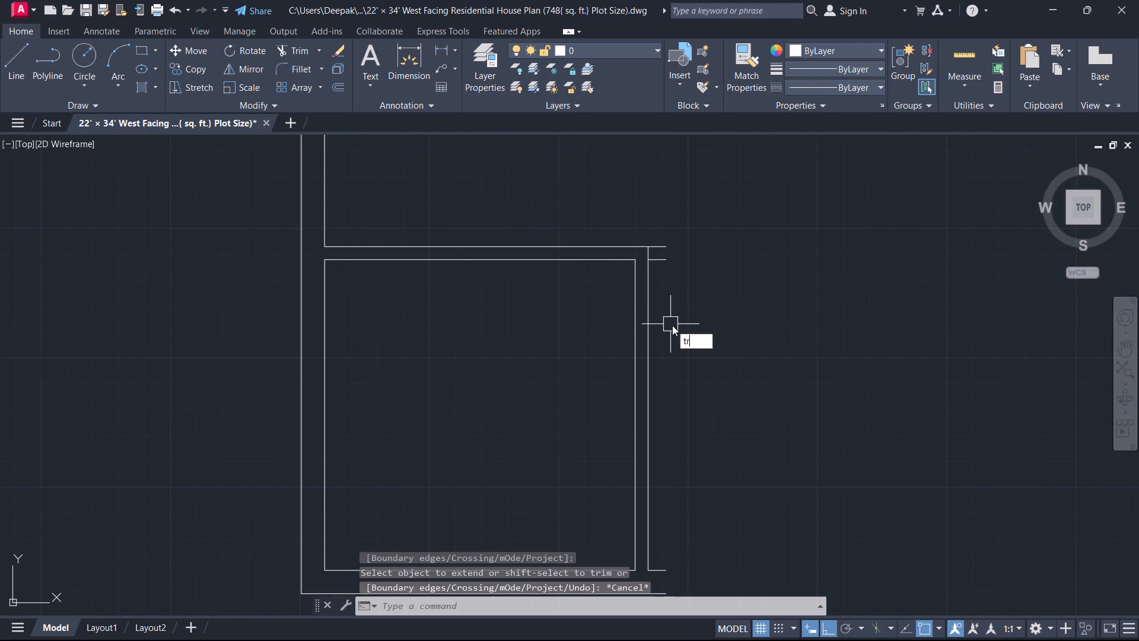
key(space)
click(661, 281)
click(657, 237)
key(Escape)
Examine the overall plan, from the lowest room up to the open area beneath the upper right room.
scroll(657, 236, down, 3)
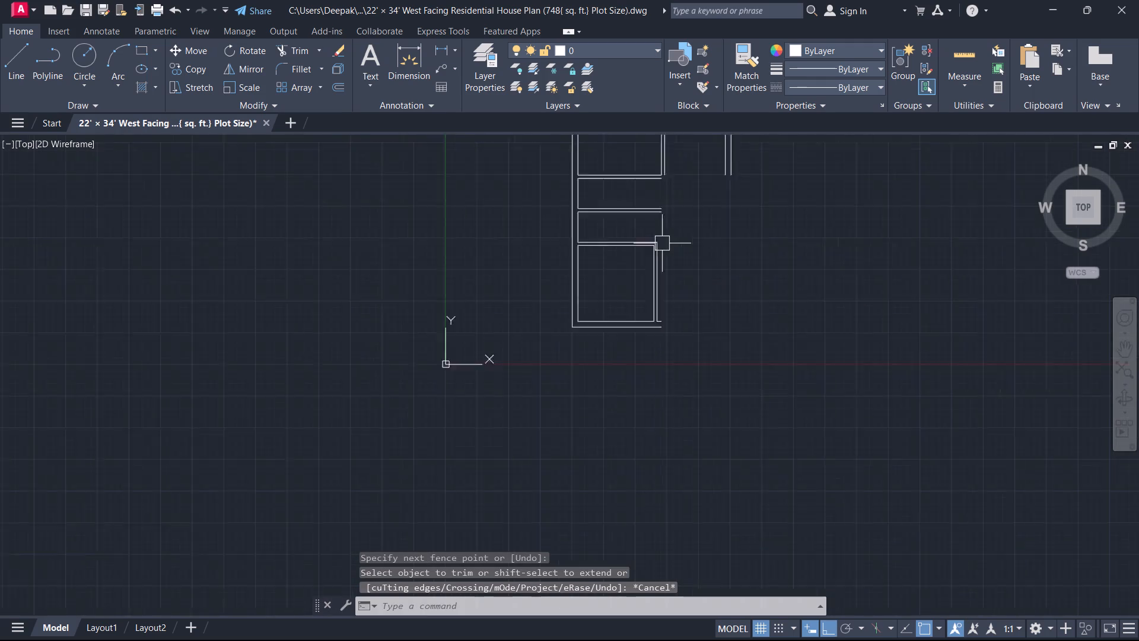
scroll(662, 243, down, 2)
scroll(669, 266, up, 2)
middle_drag(669, 267, 586, 273)
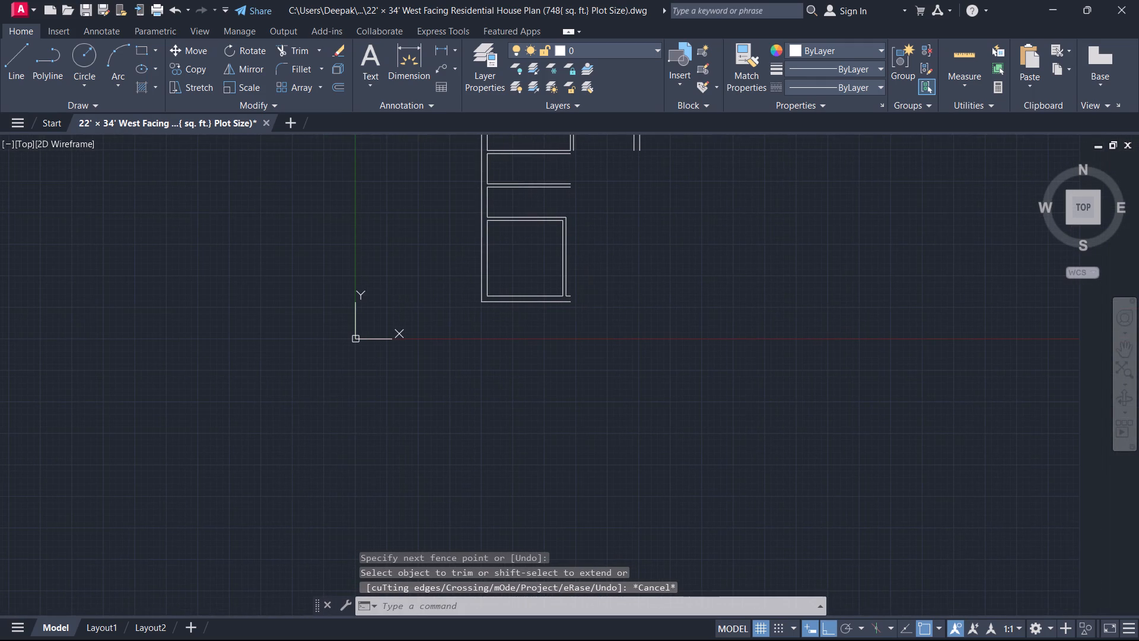
scroll(586, 273, up, 1)
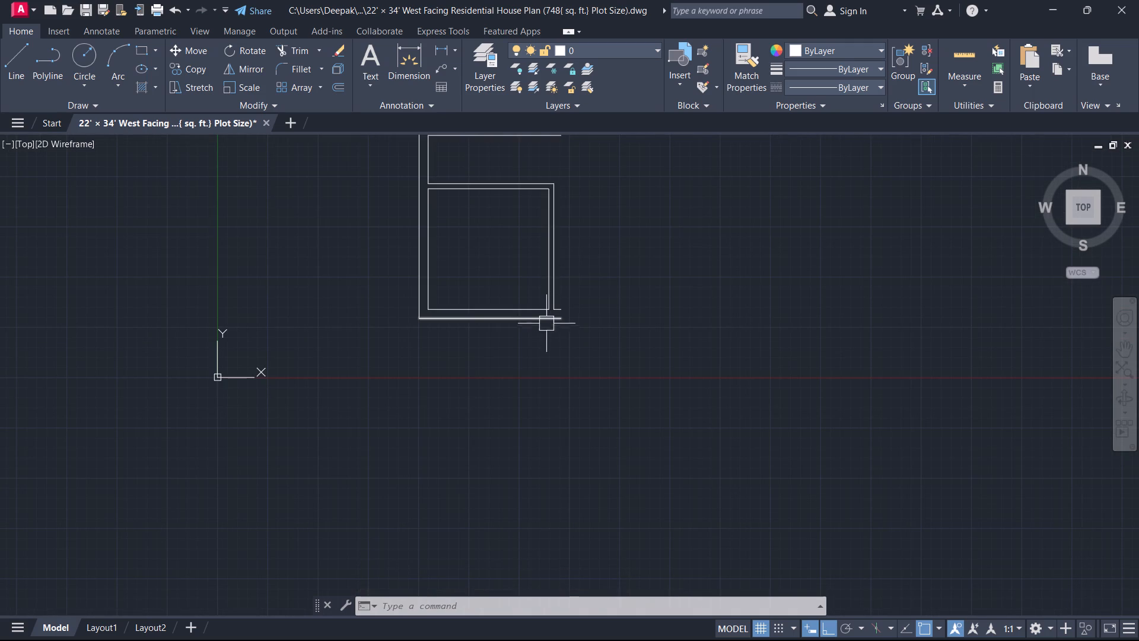
scroll(598, 285, down, 3)
middle_drag(599, 283, 562, 363)
scroll(570, 354, up, 1)
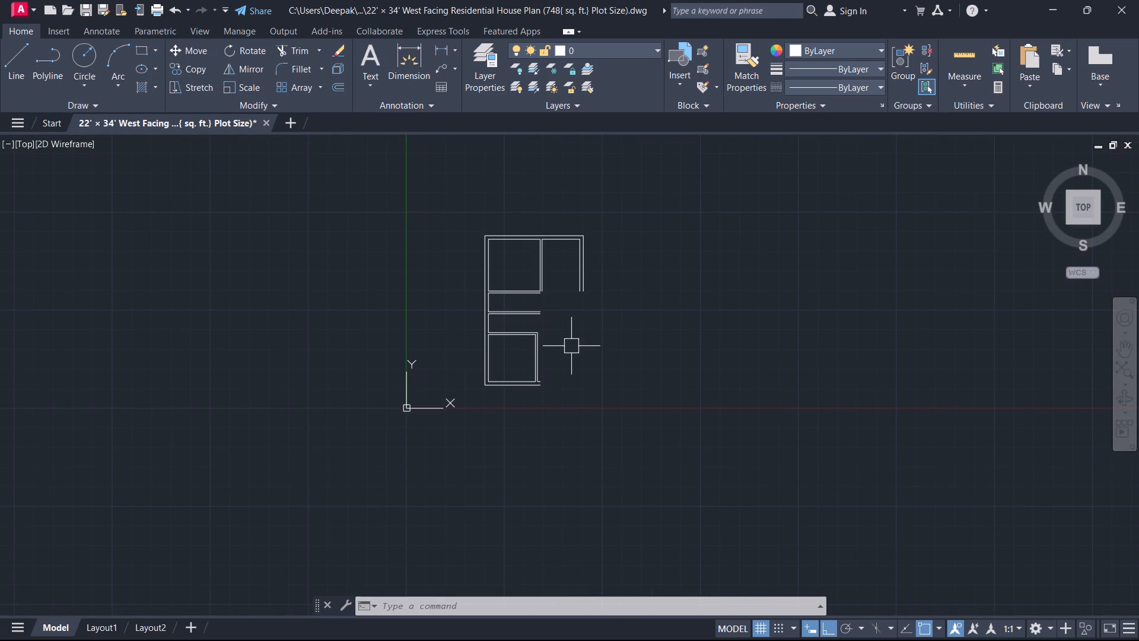
scroll(571, 346, up, 1)
middle_drag(569, 345, 532, 286)
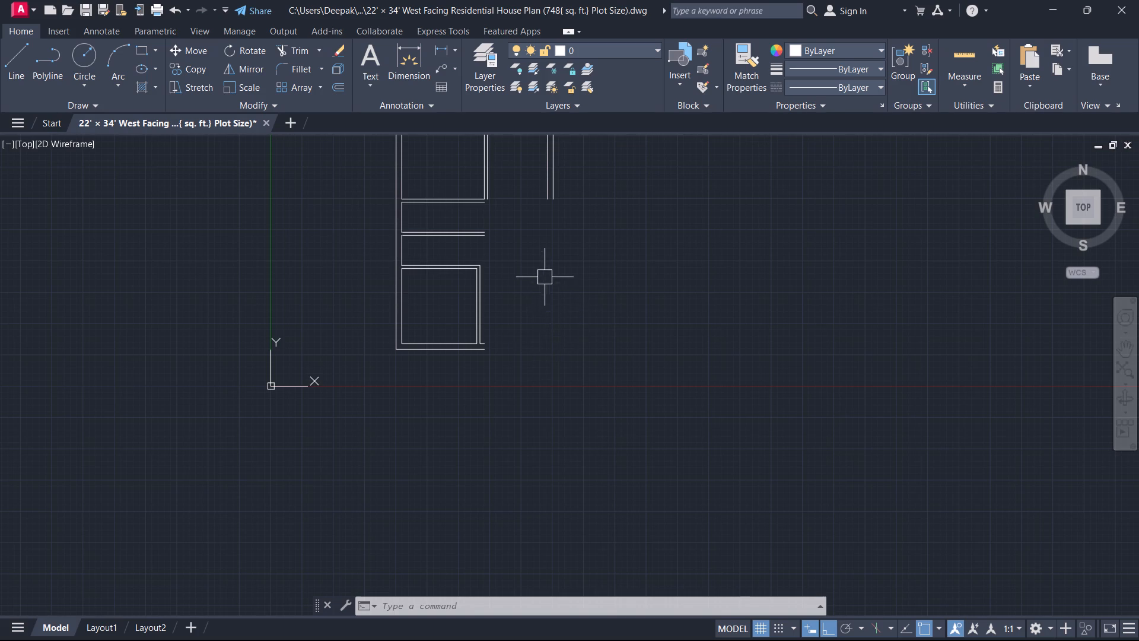
middle_drag(530, 253, 539, 344)
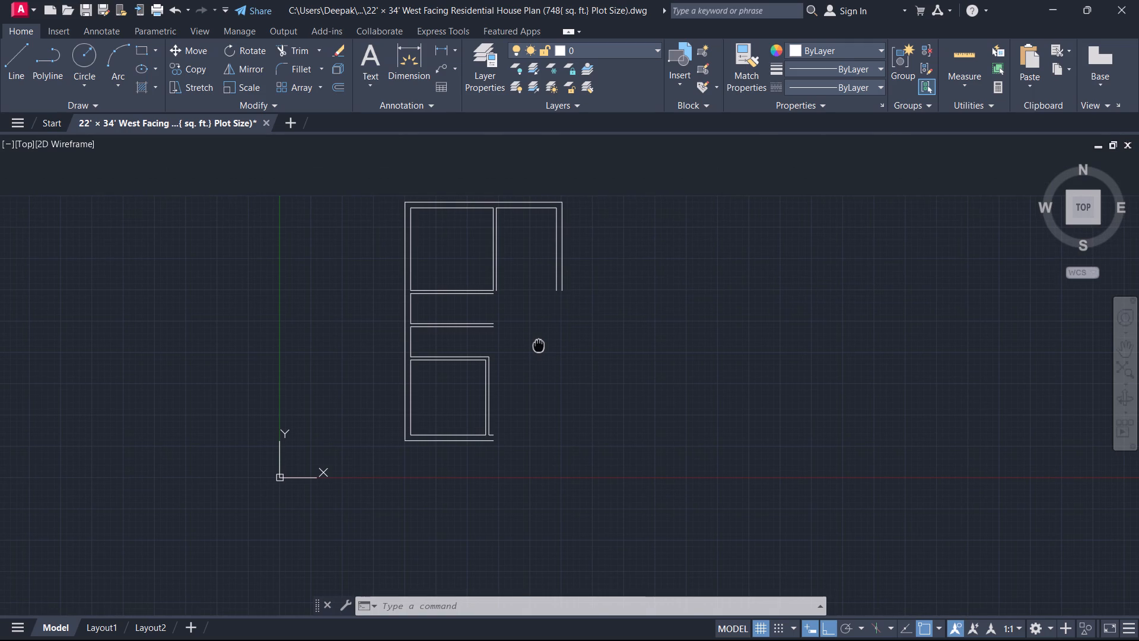
middle_drag(539, 344, 539, 345)
scroll(520, 307, up, 1)
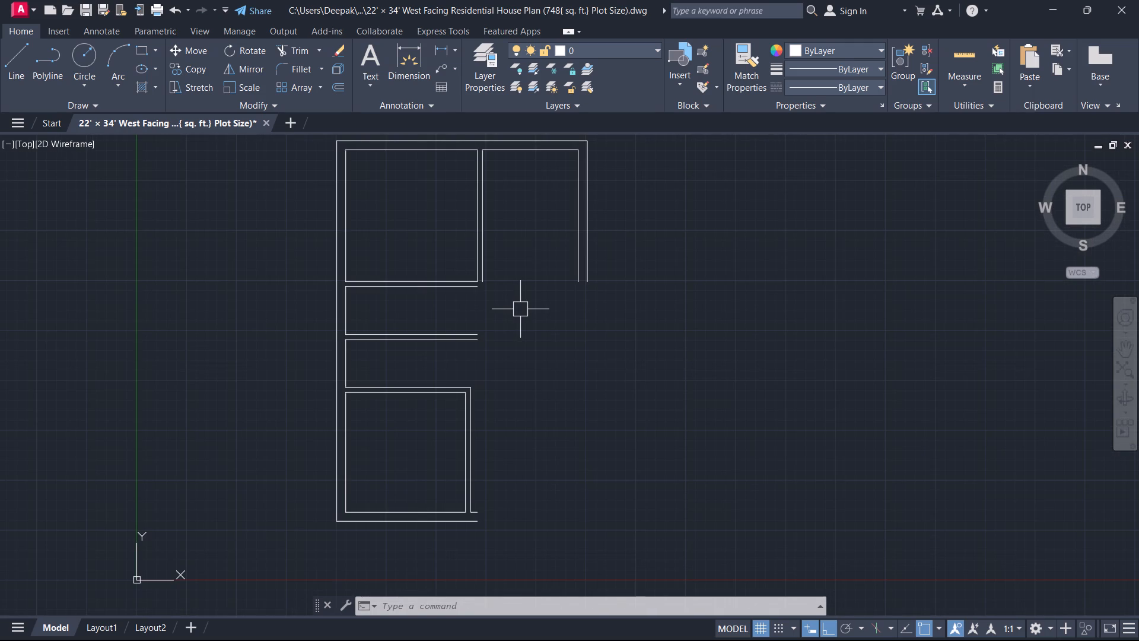
Draw a horizontal line closing the upper right room's bottom, between the partition line's lower end and the right wall's inner line.
text(l)
key(space)
scroll(495, 280, up, 2)
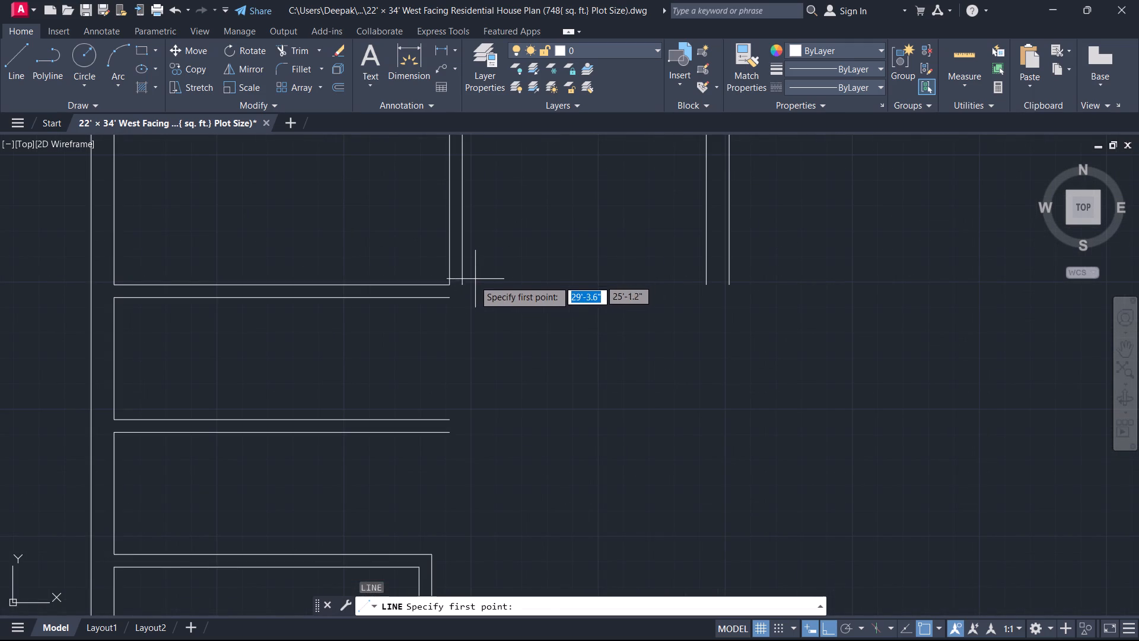
click(463, 284)
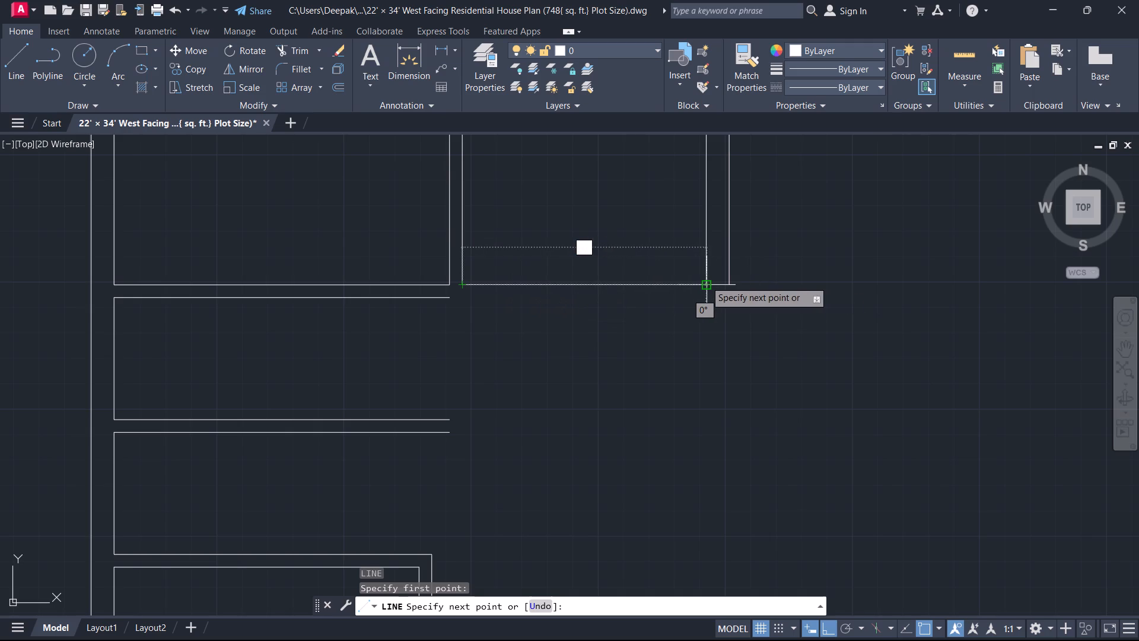
click(705, 281)
key(Escape)
Offset the upper right room's new bottom line downward by 5 inches to form a partition.
text(o)
key(space)
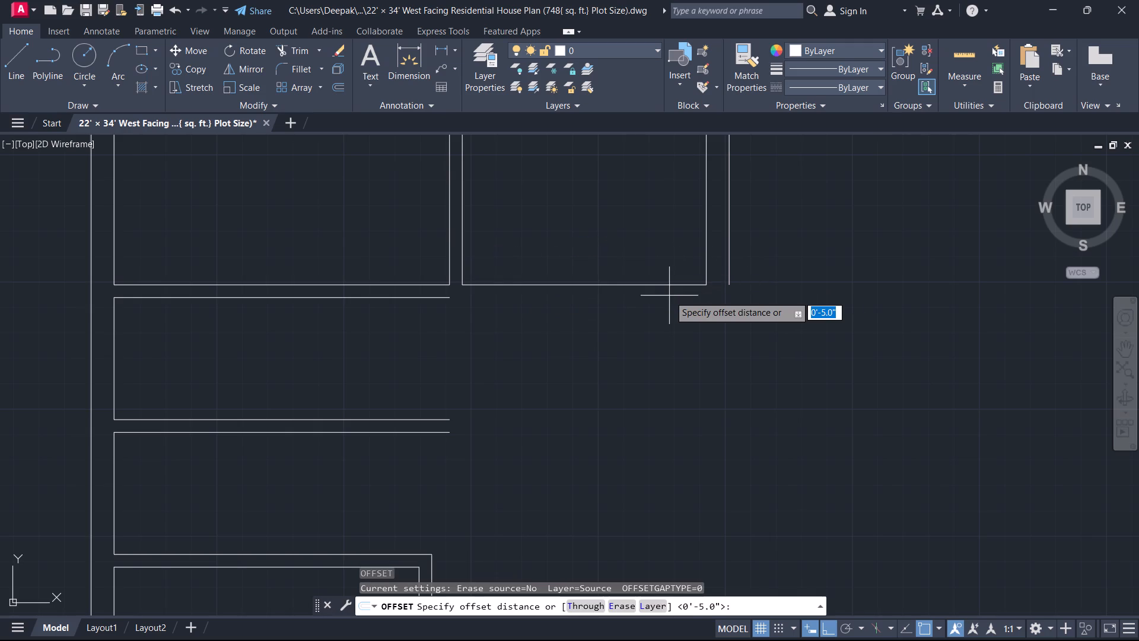
key(5)
key(Return)
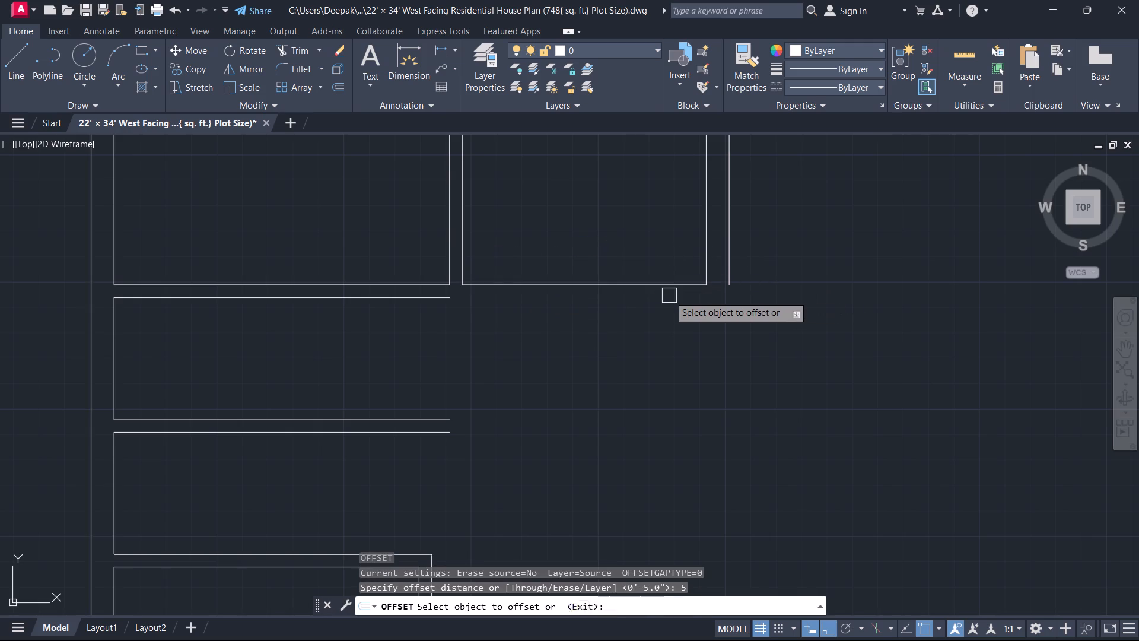
click(669, 288)
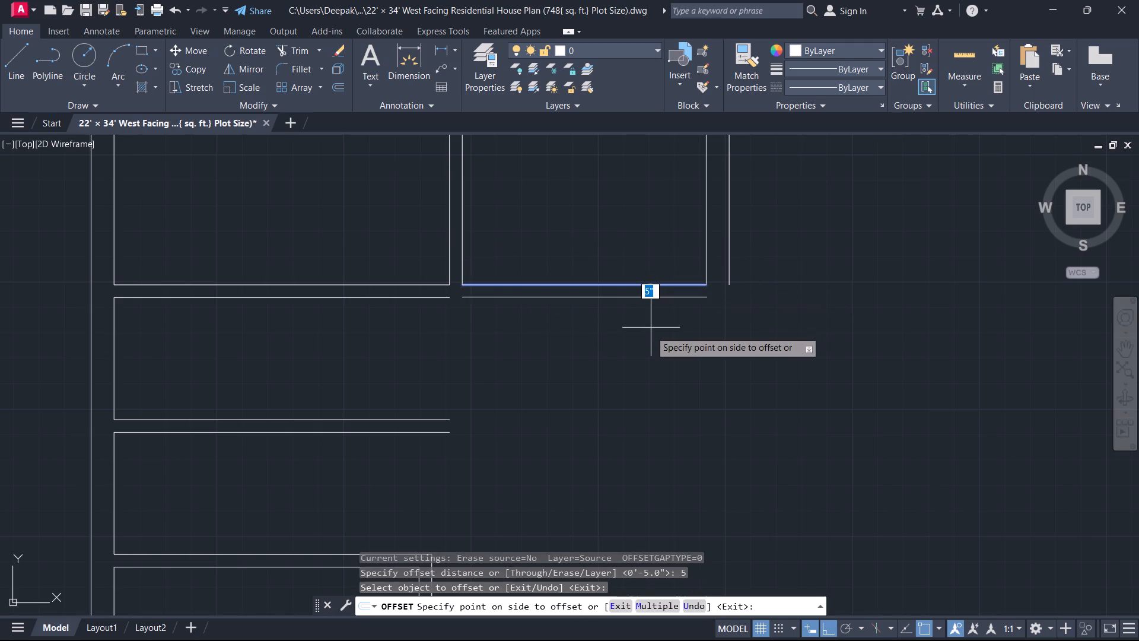
click(650, 331)
key(Escape)
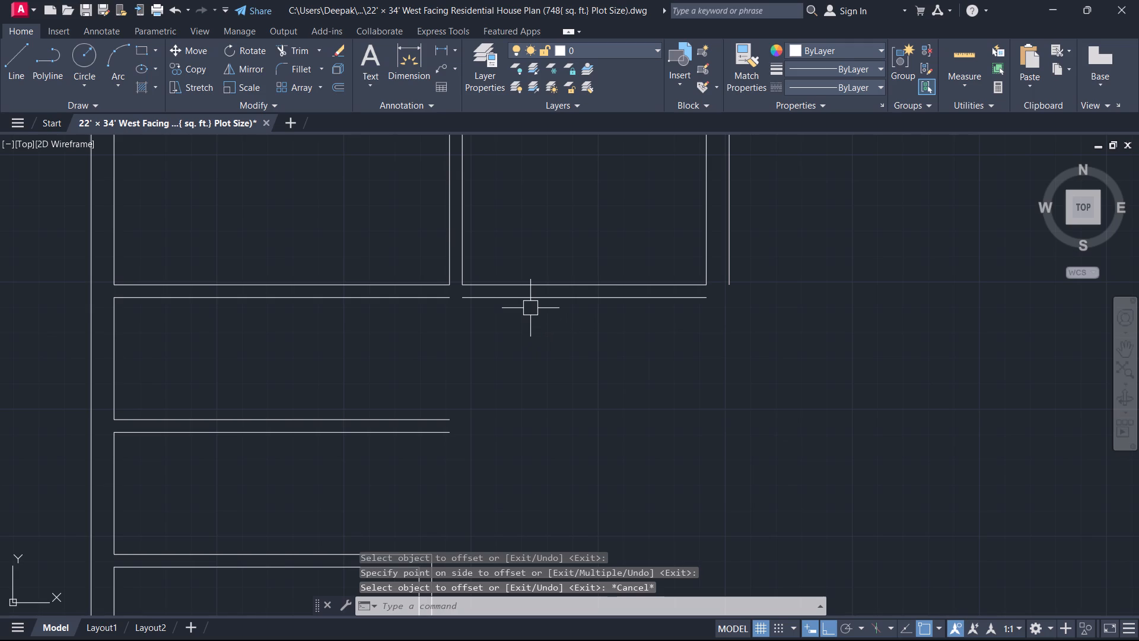
Erase the 5-inch offset line beneath the upper right room.
click(529, 302)
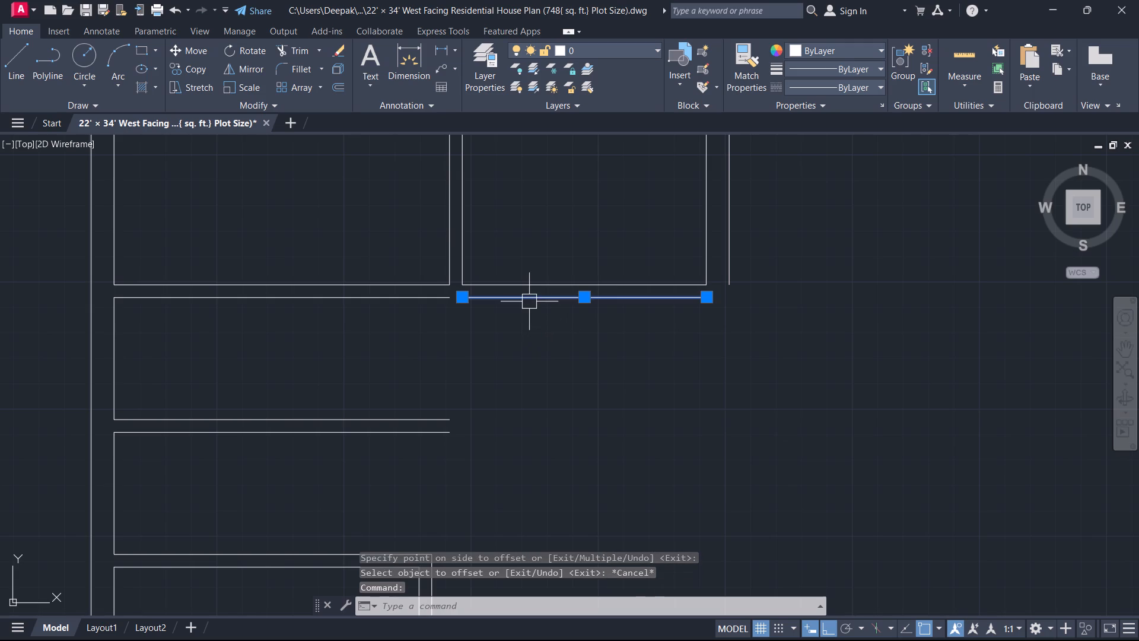
key(Delete)
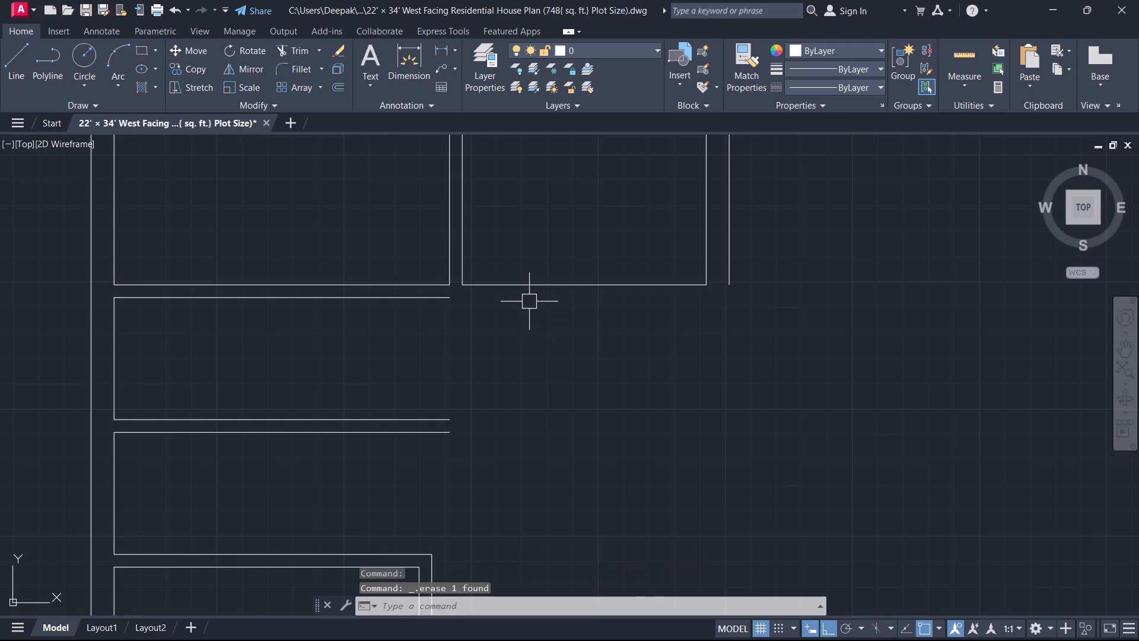
Fillet the lower partition line beneath the upper left room with the right exterior wall's outer line, forming a sharp corner.
key(f)
key(space)
click(403, 298)
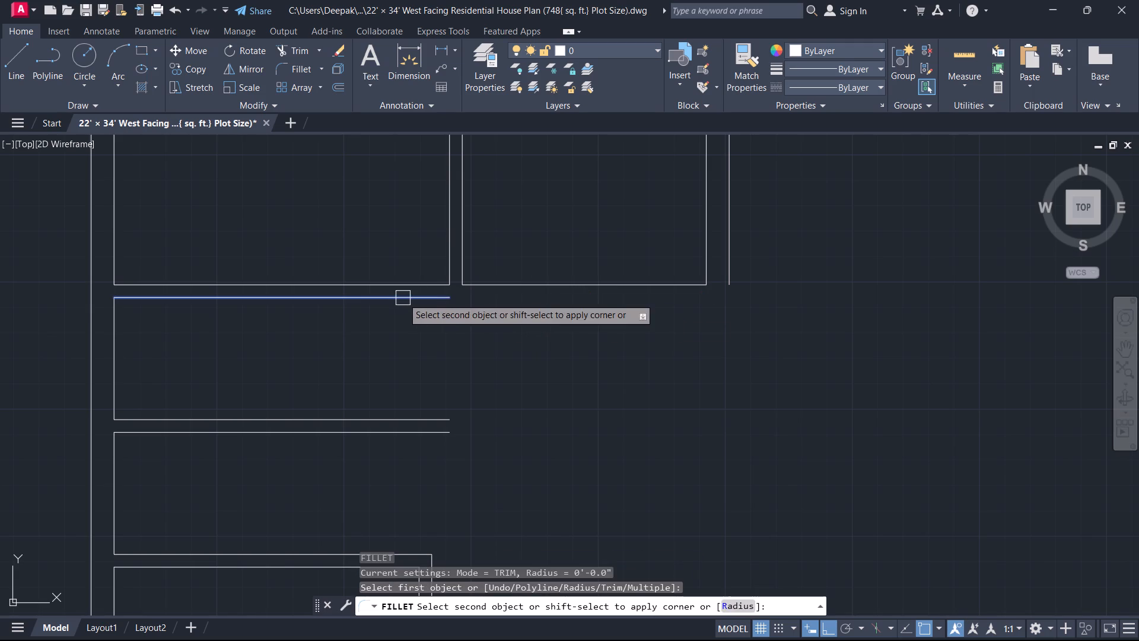
click(727, 265)
key(Escape)
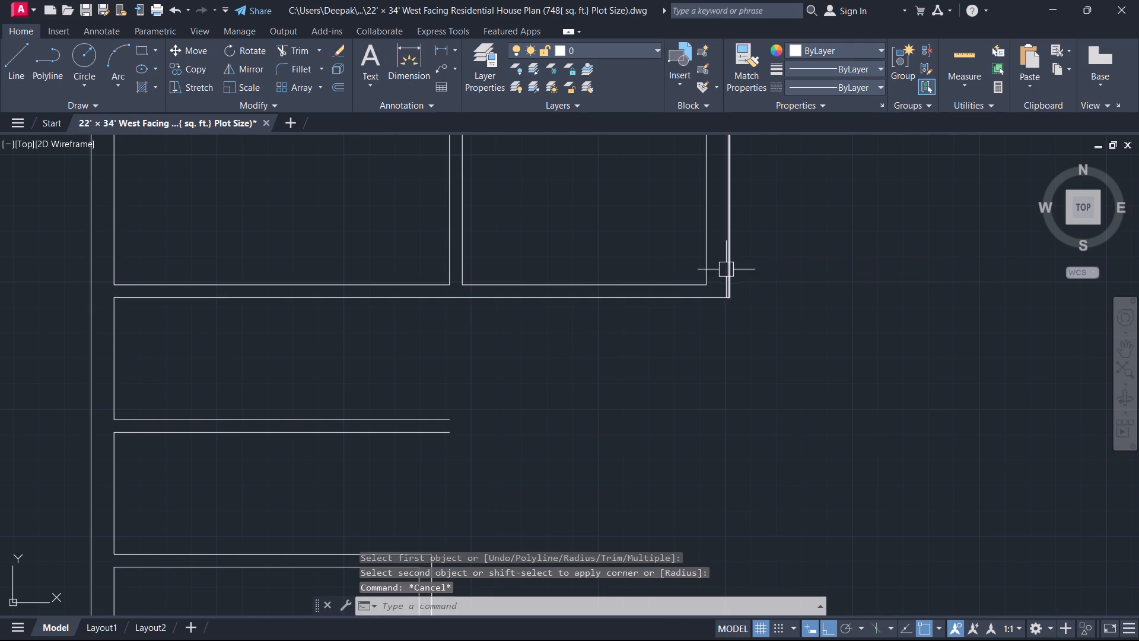
Fillet the right exterior wall's outer line with the bottom wall's outer line to close the plan's lower right outer corner.
scroll(732, 336, down, 3)
middle_drag(731, 368, 736, 300)
text(f)
key(space)
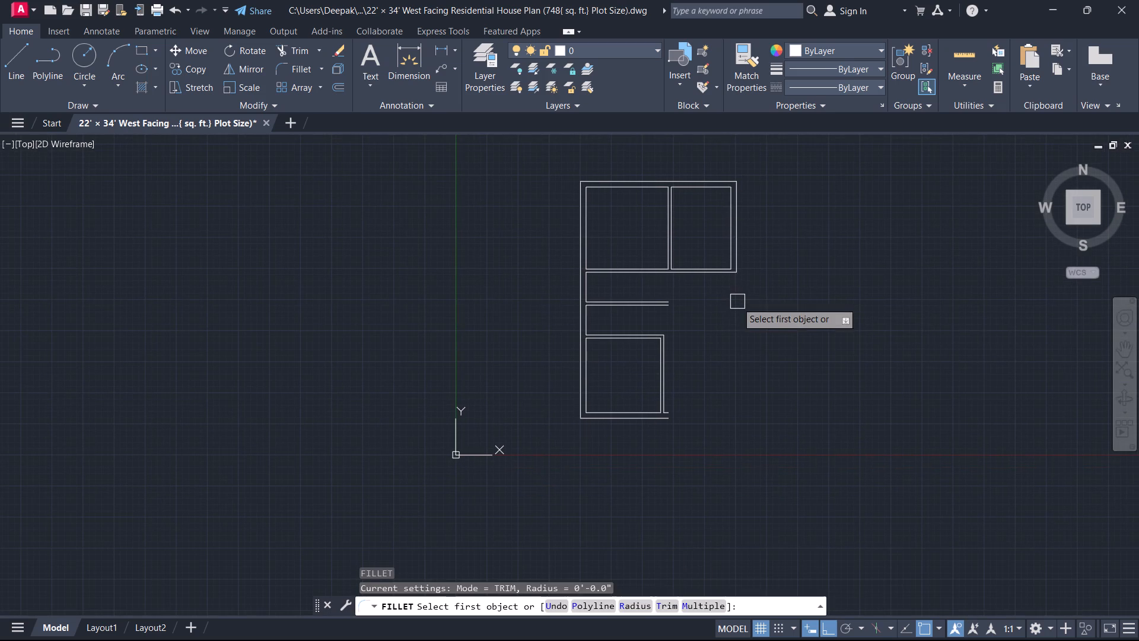
click(739, 251)
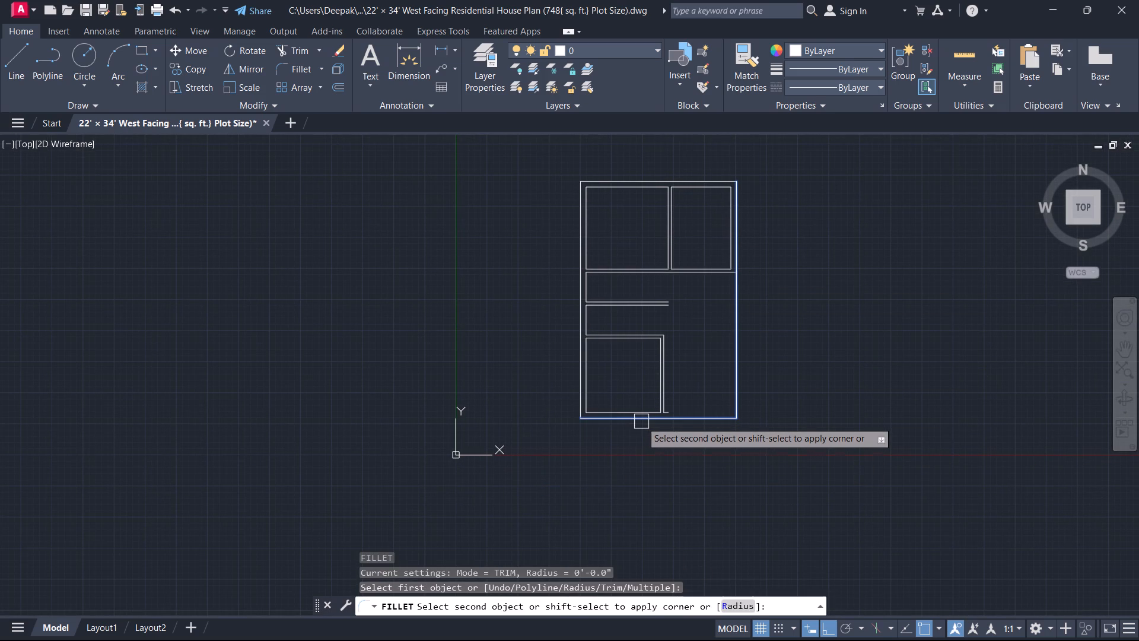
click(642, 423)
key(Escape)
Fillet the right wall's inner line with the bottom wall's inner line to close the lower right inner corner.
middle_drag(707, 319, 651, 359)
scroll(658, 369, up, 1)
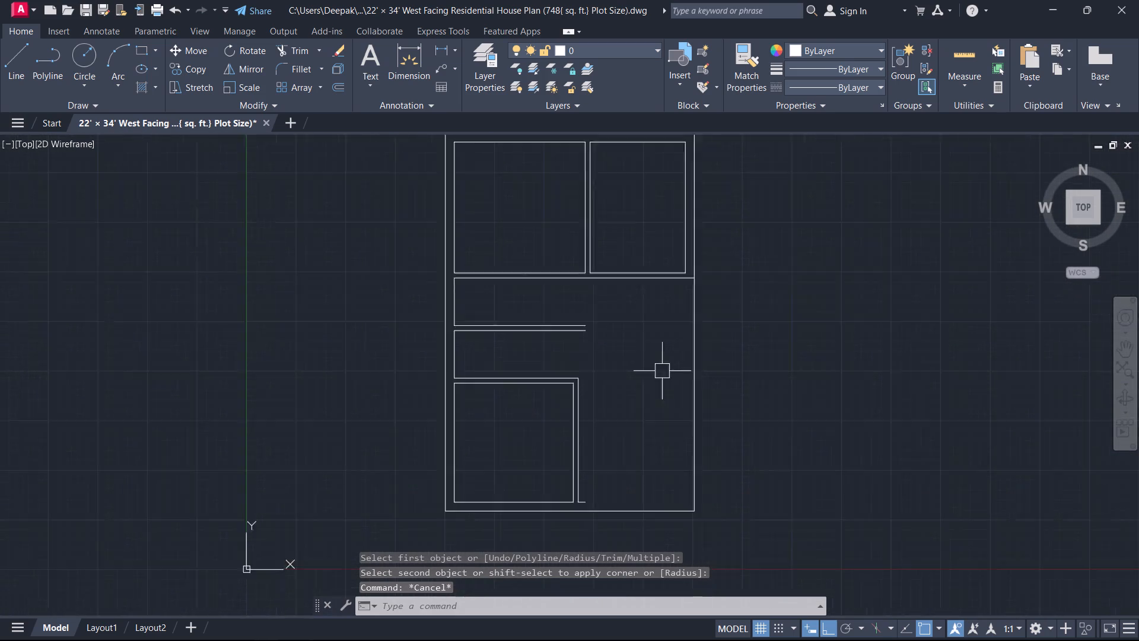
scroll(662, 370, up, 1)
scroll(658, 323, up, 1)
scroll(658, 323, down, 3)
middle_click(658, 326)
text(f)
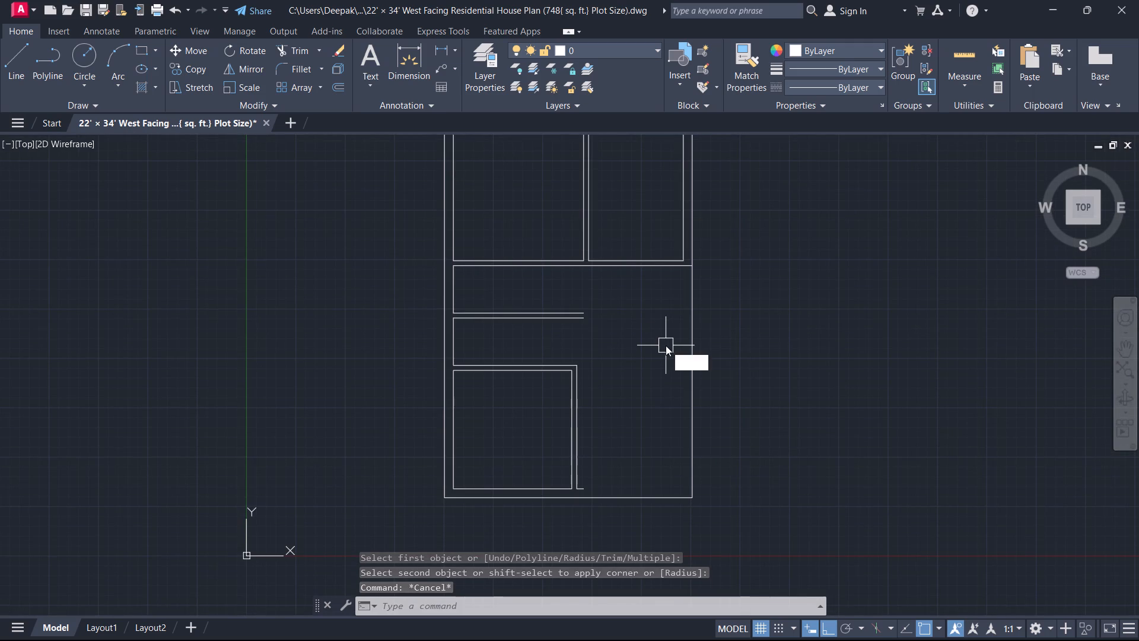
key(space)
scroll(674, 317, up, 2)
click(702, 182)
scroll(671, 310, down, 1)
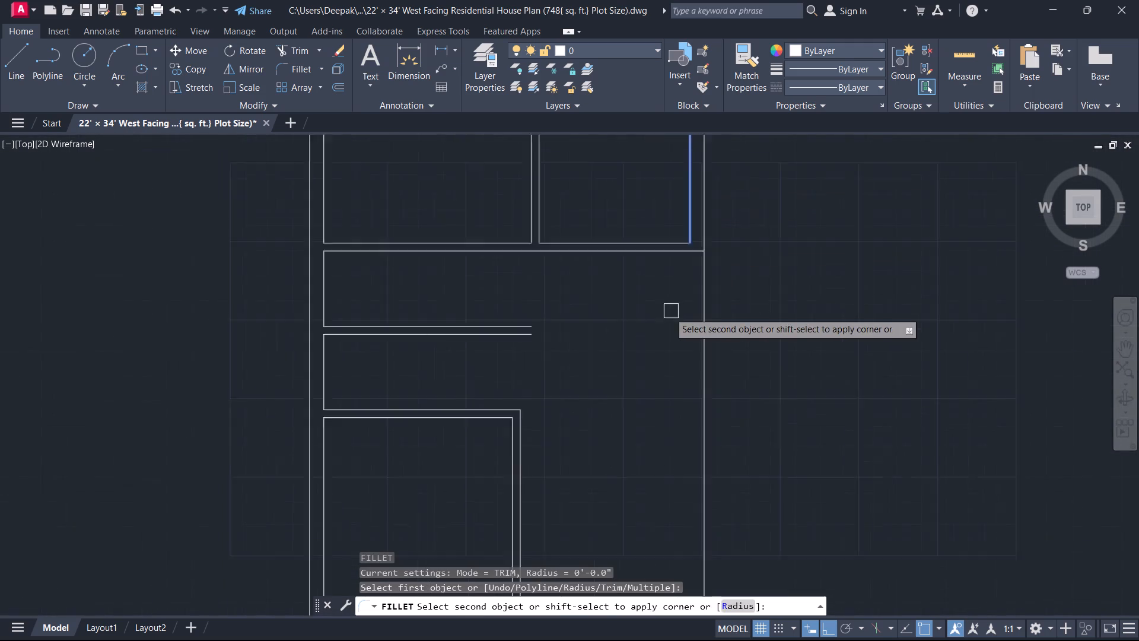
scroll(668, 313, down, 2)
scroll(555, 424, up, 4)
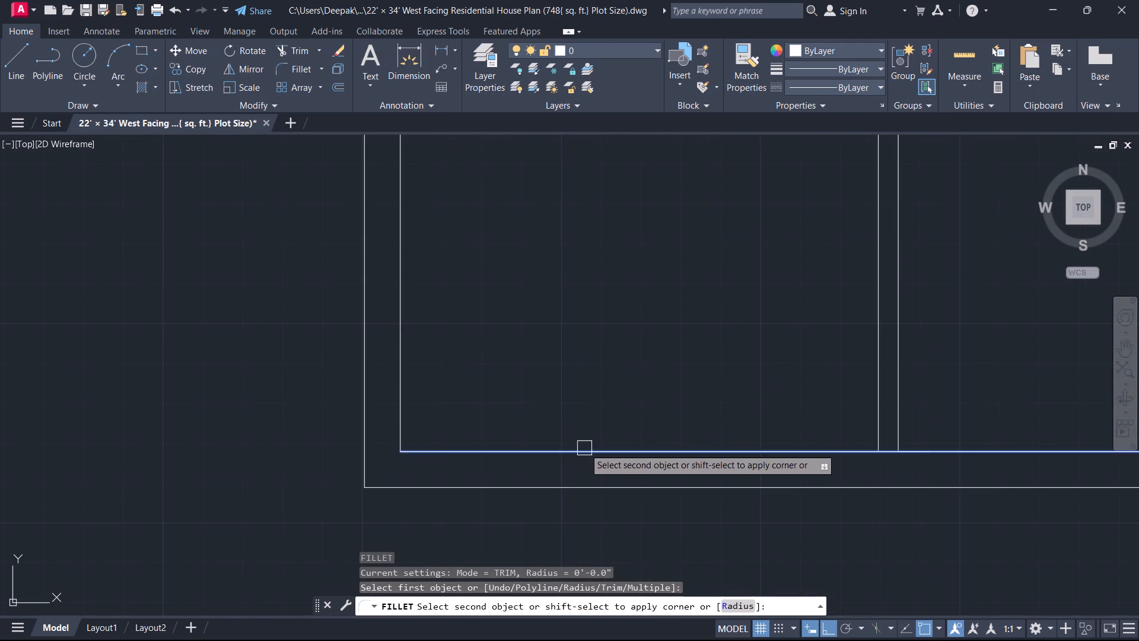
click(584, 448)
key(Escape)
Erase the short leftover horizontal segment at the foot of the lowest left room's vertical partition.
middle_drag(979, 429, 875, 357)
scroll(862, 355, up, 2)
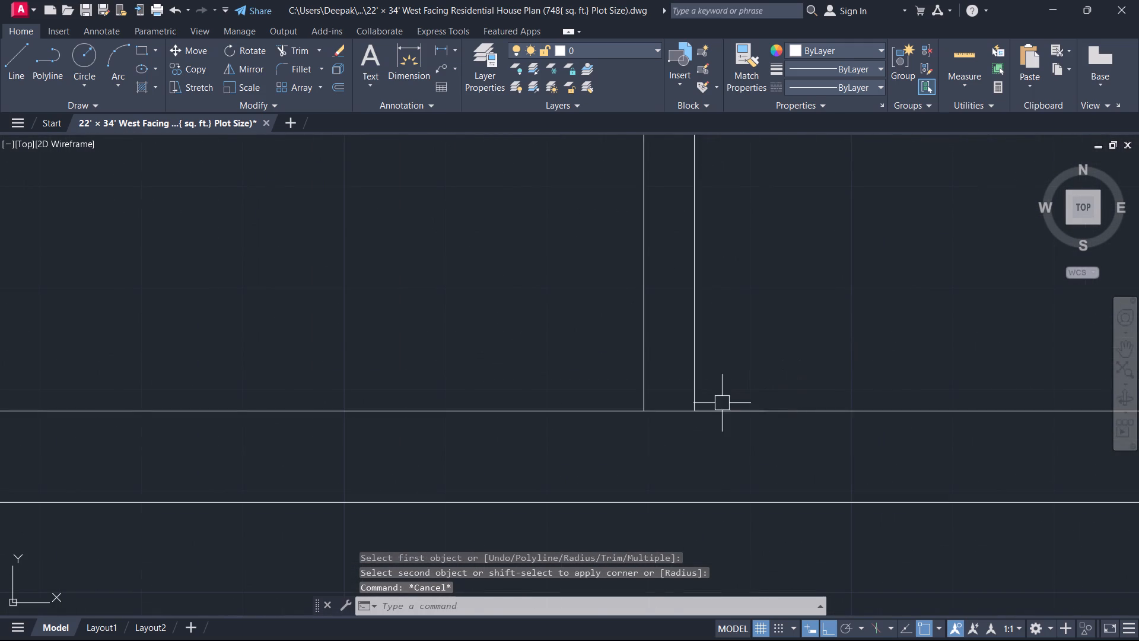
click(684, 386)
click(780, 440)
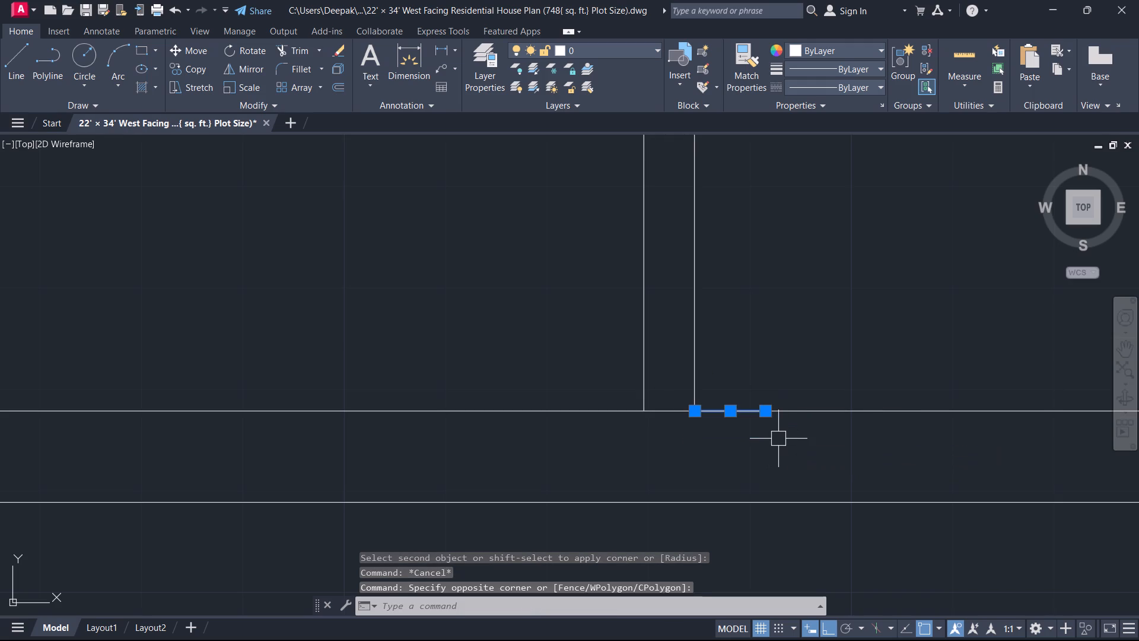
key(Delete)
Trim the bottom wall's inner line between the two lines of the lowest left room's vertical partition.
text(tr)
key(space)
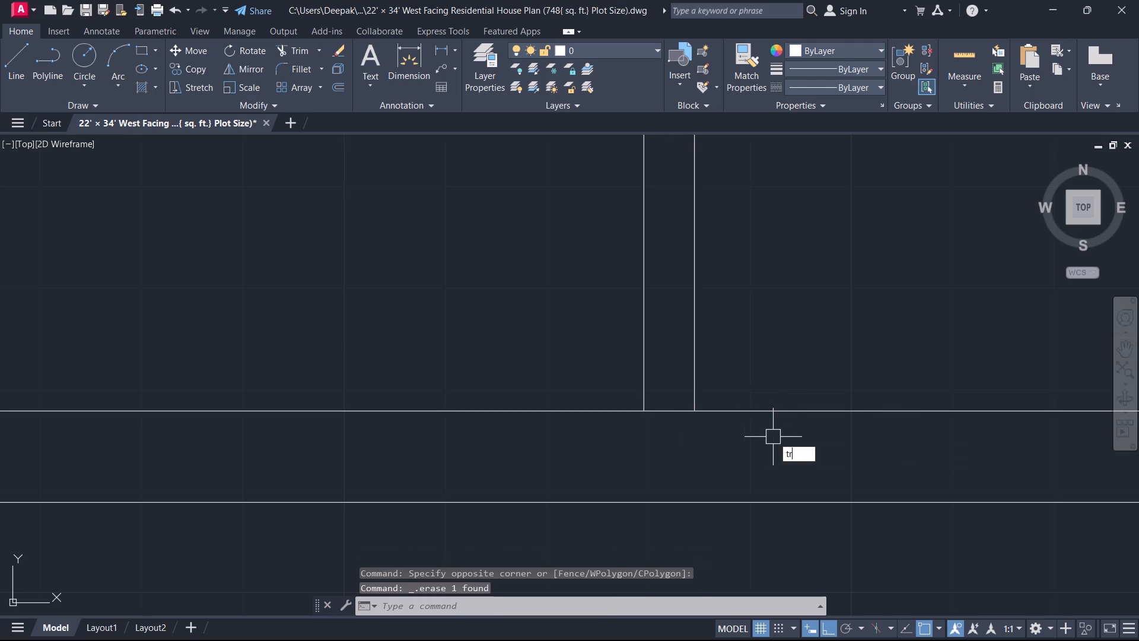
click(657, 378)
click(676, 431)
key(Escape)
scroll(685, 388, down, 5)
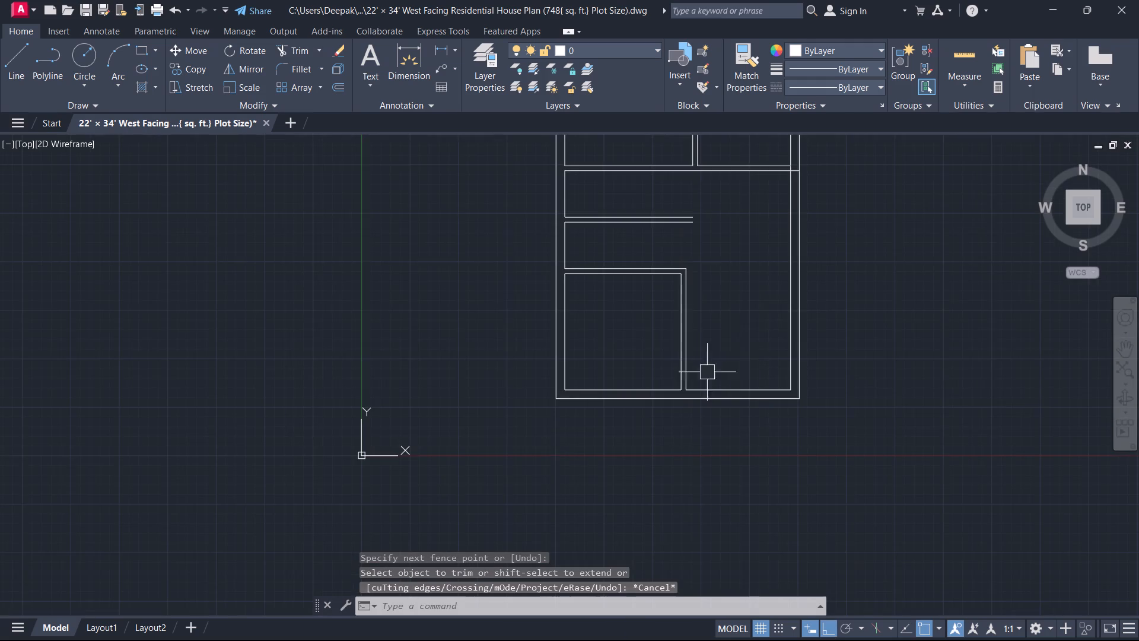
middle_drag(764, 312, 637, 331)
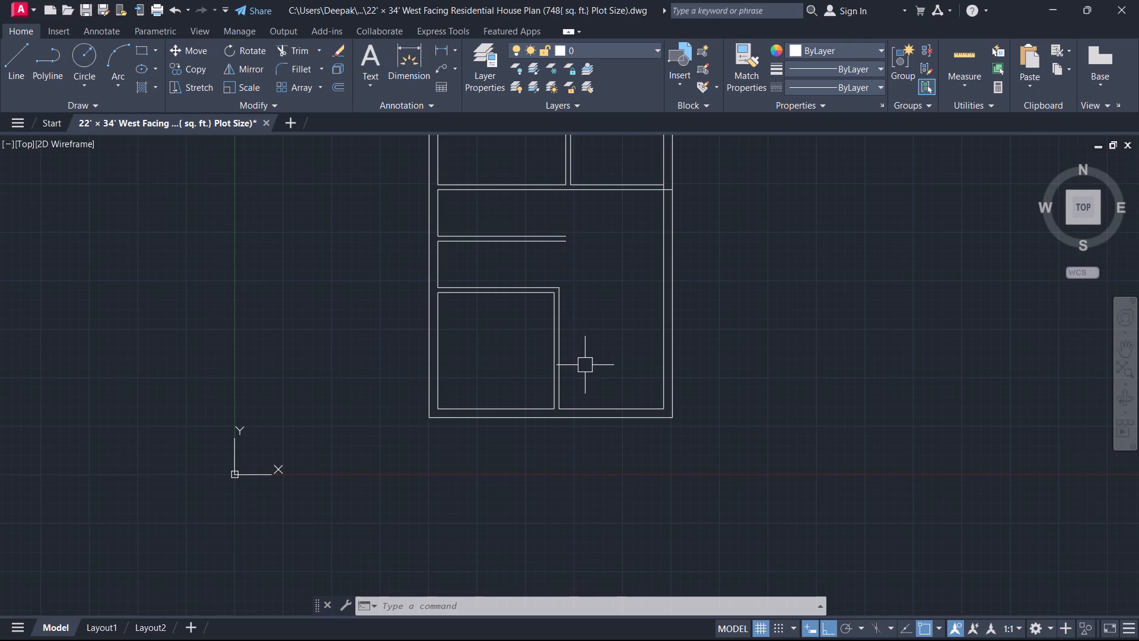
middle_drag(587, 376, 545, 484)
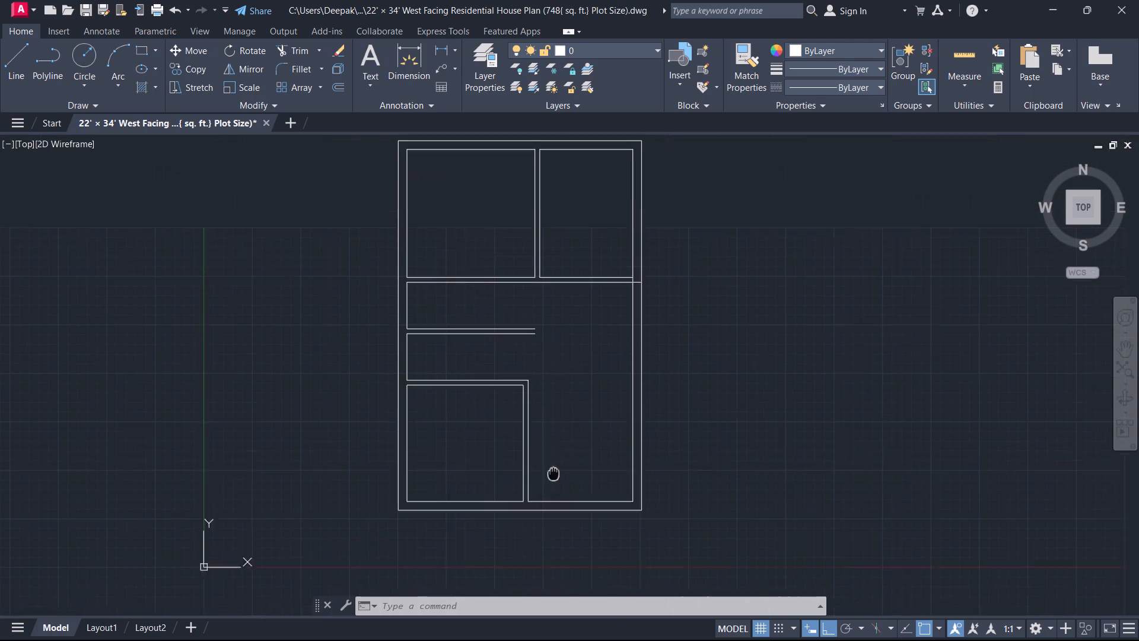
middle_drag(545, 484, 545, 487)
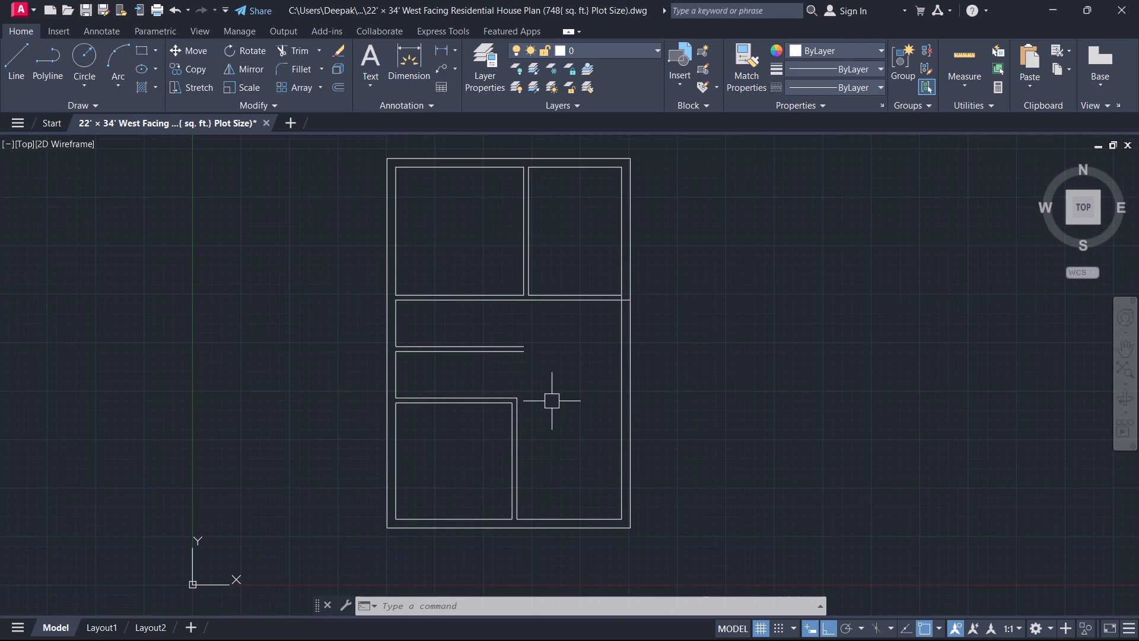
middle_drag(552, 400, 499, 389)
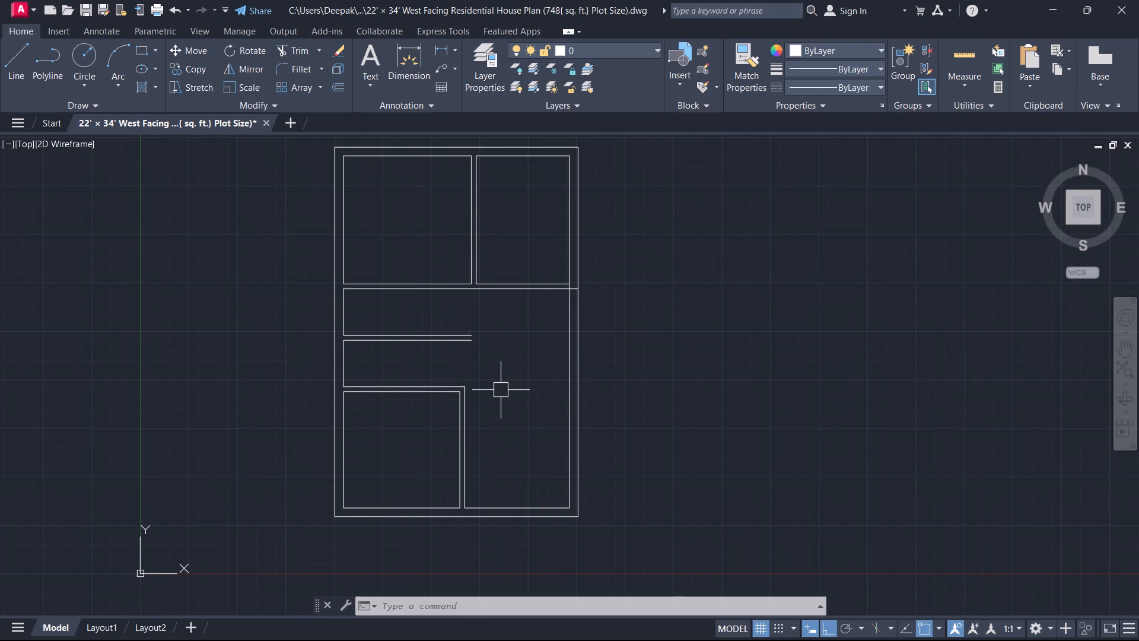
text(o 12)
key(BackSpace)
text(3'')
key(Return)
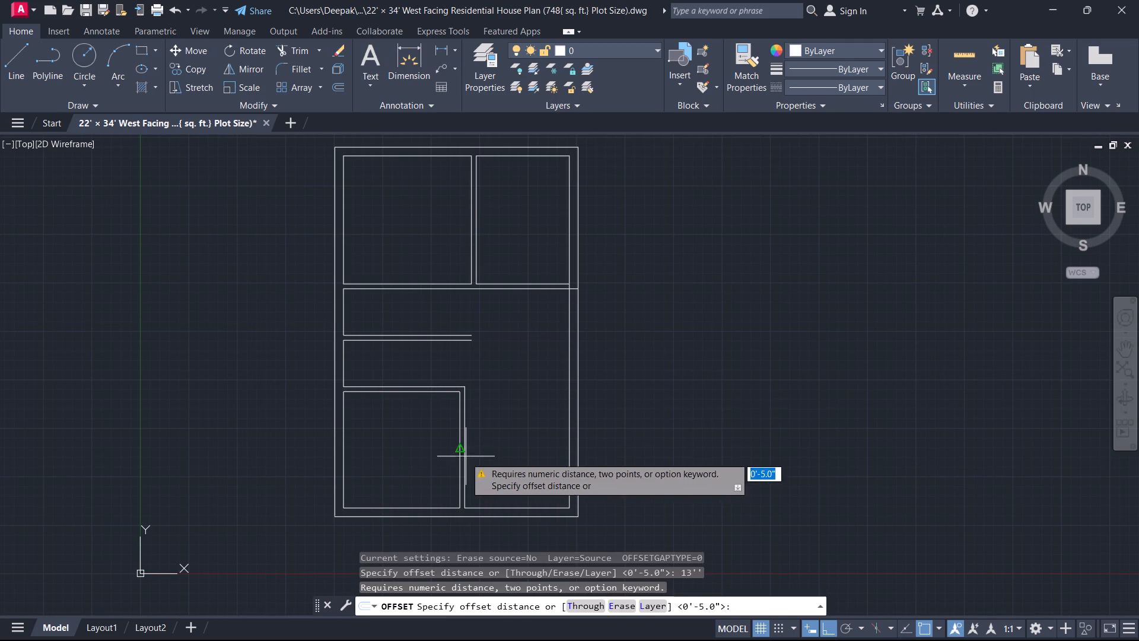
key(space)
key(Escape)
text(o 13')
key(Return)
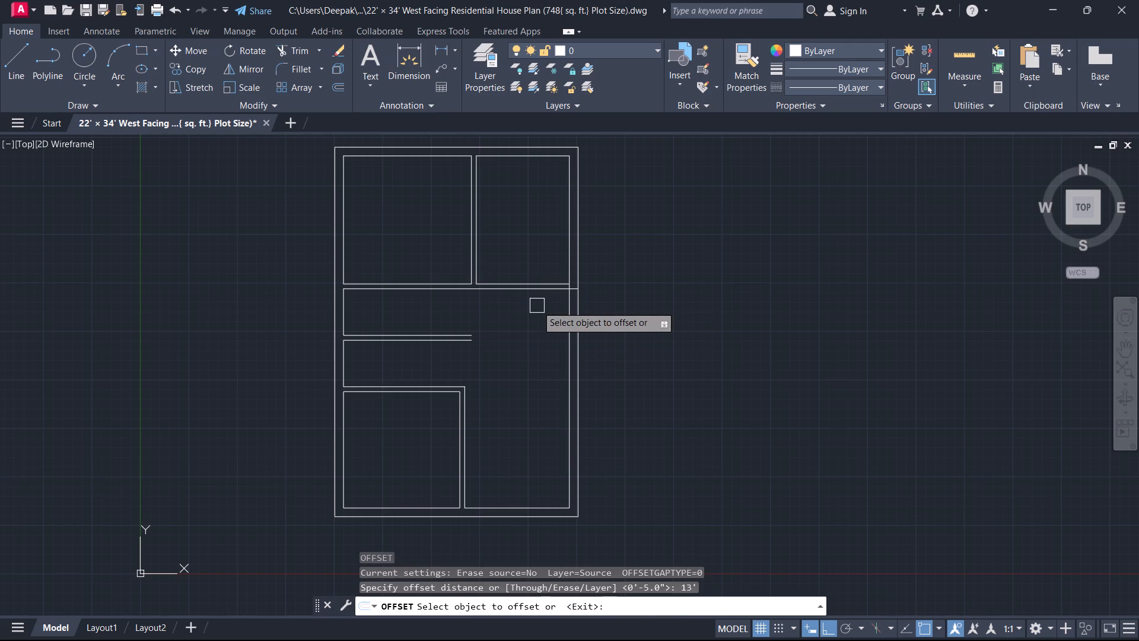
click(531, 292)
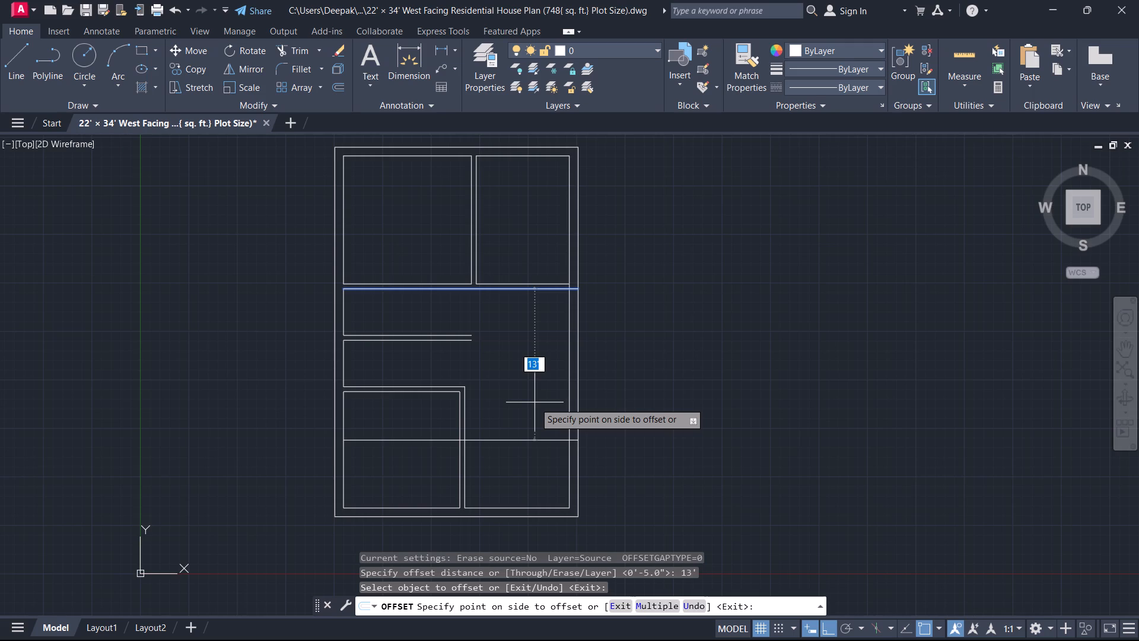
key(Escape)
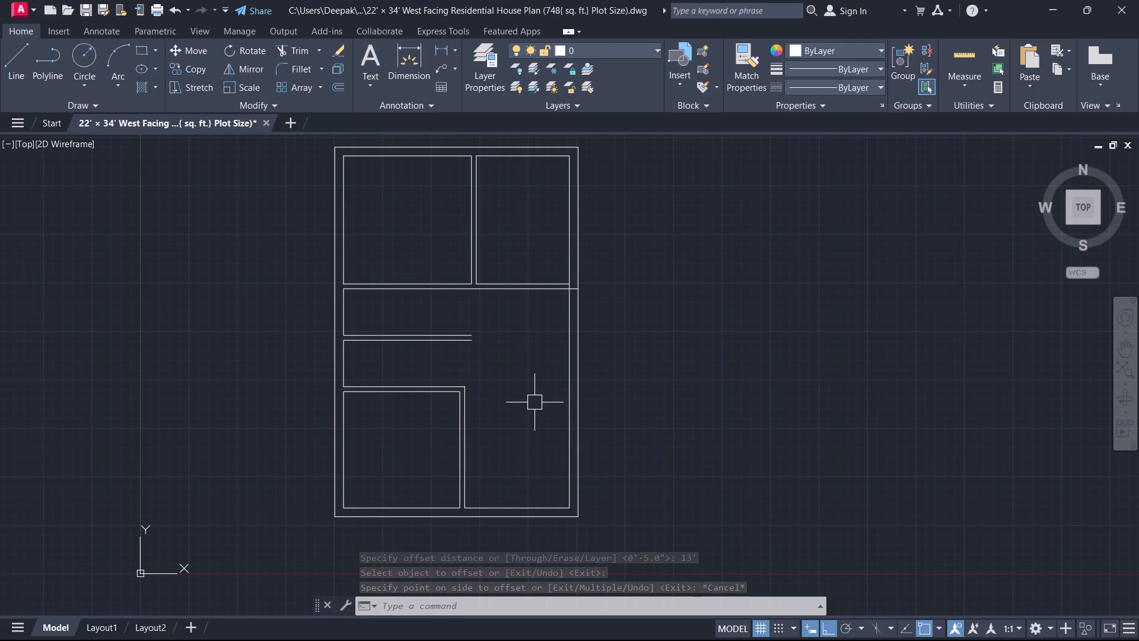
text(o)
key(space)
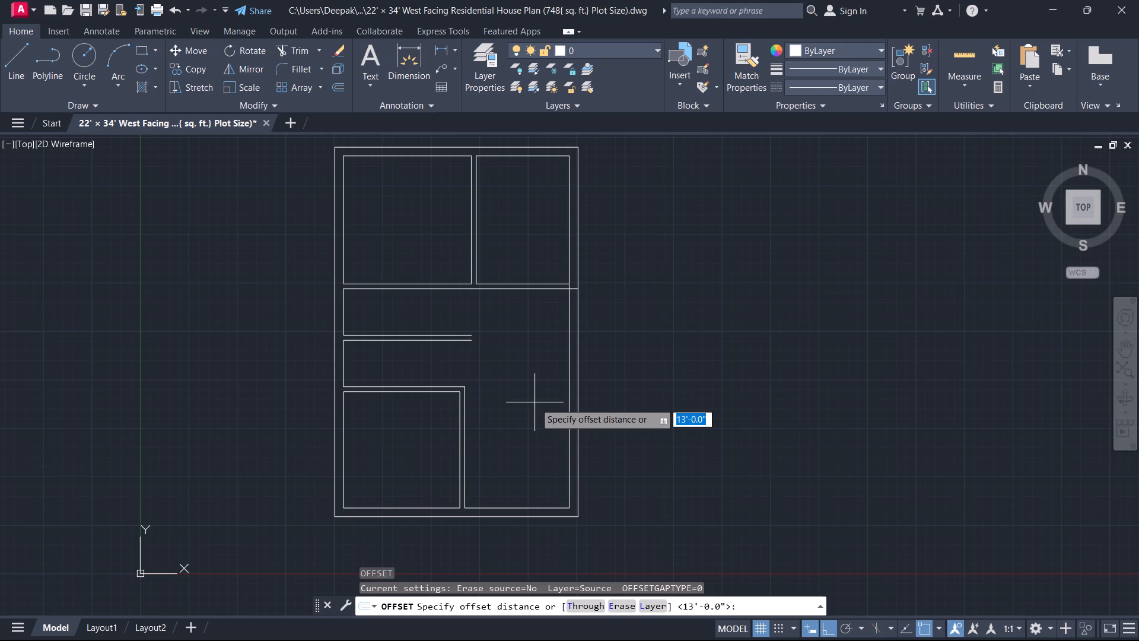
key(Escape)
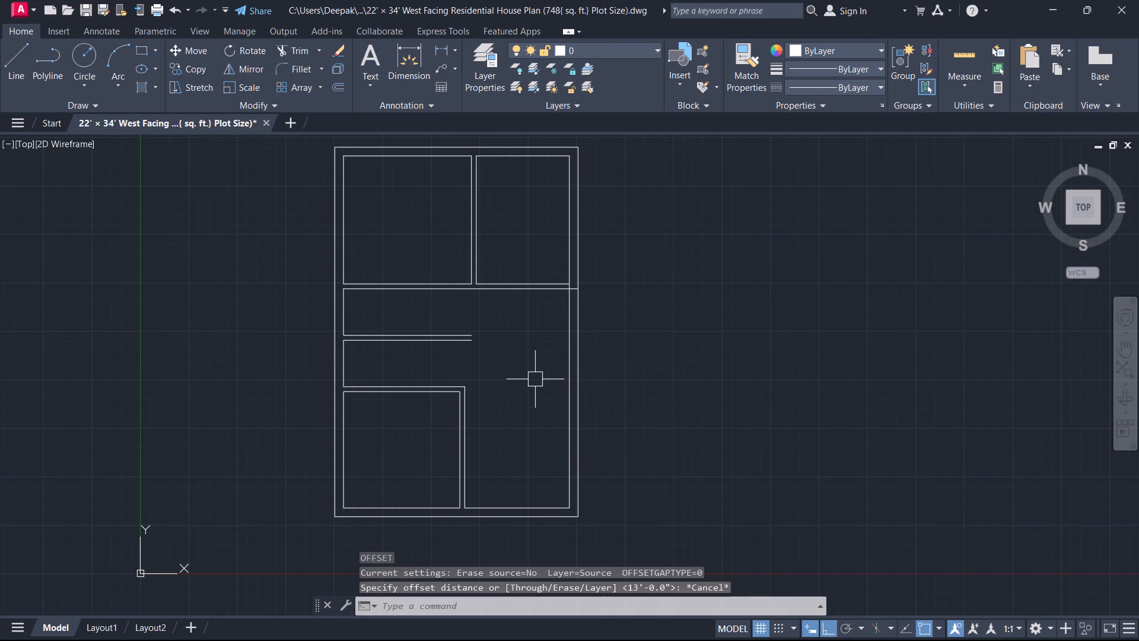
Offset the long horizontal partition line beneath the upper rooms downward by 15 feet.
text(o 15')
key(Return)
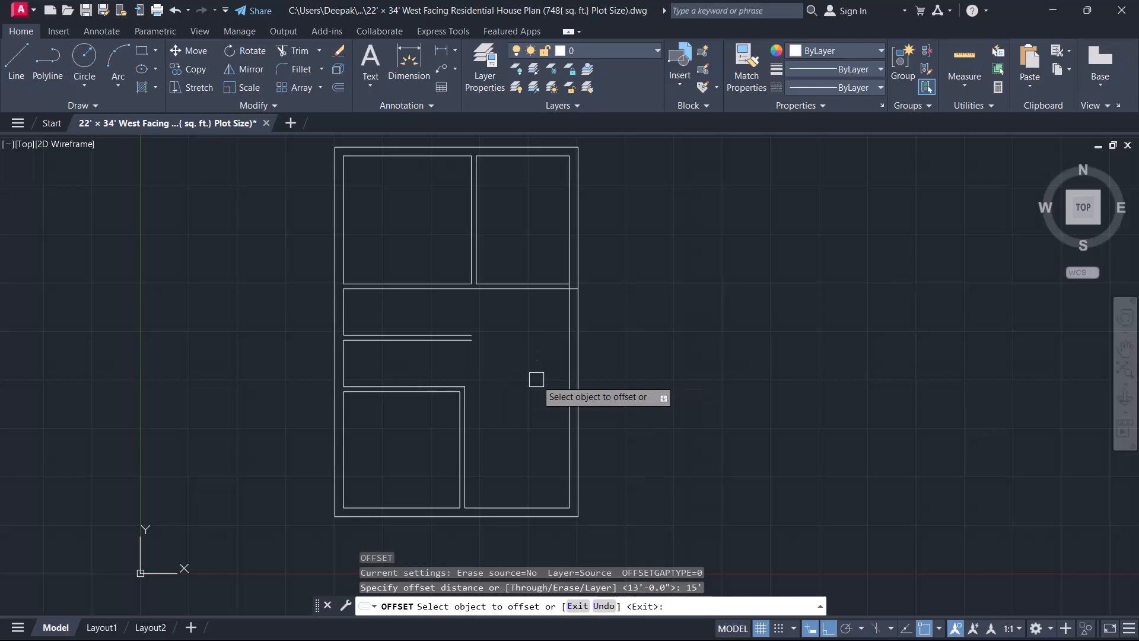
click(541, 290)
key(Escape)
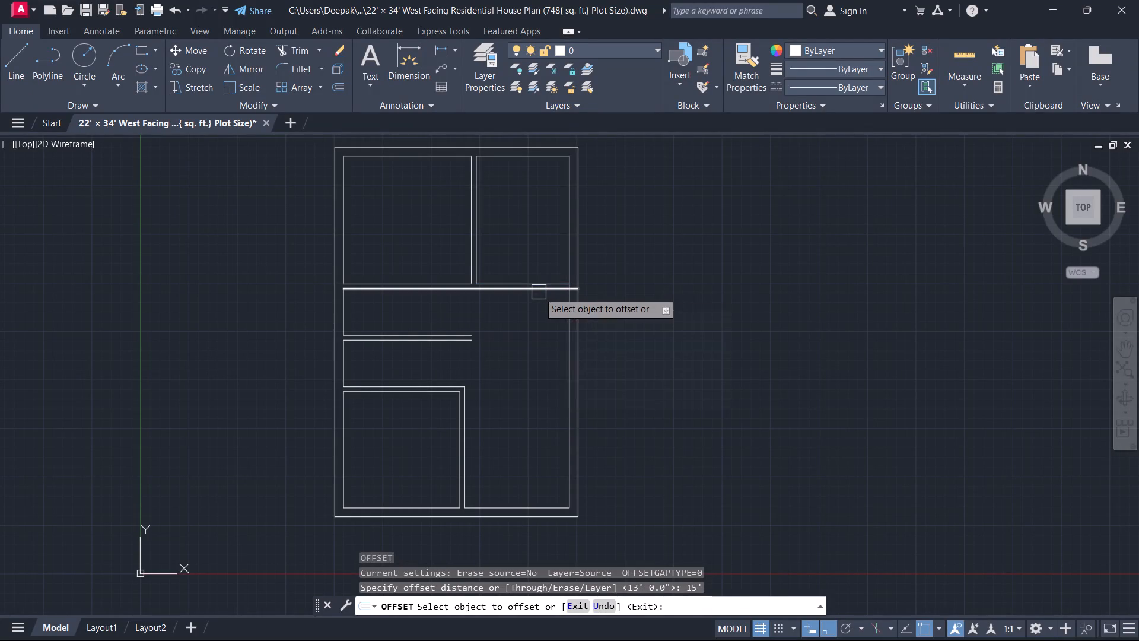
click(539, 292)
click(532, 402)
key(Escape)
Move the new horizontal line near the plan's bottom straight down by 2 feet.
middle_drag(532, 403, 622, 376)
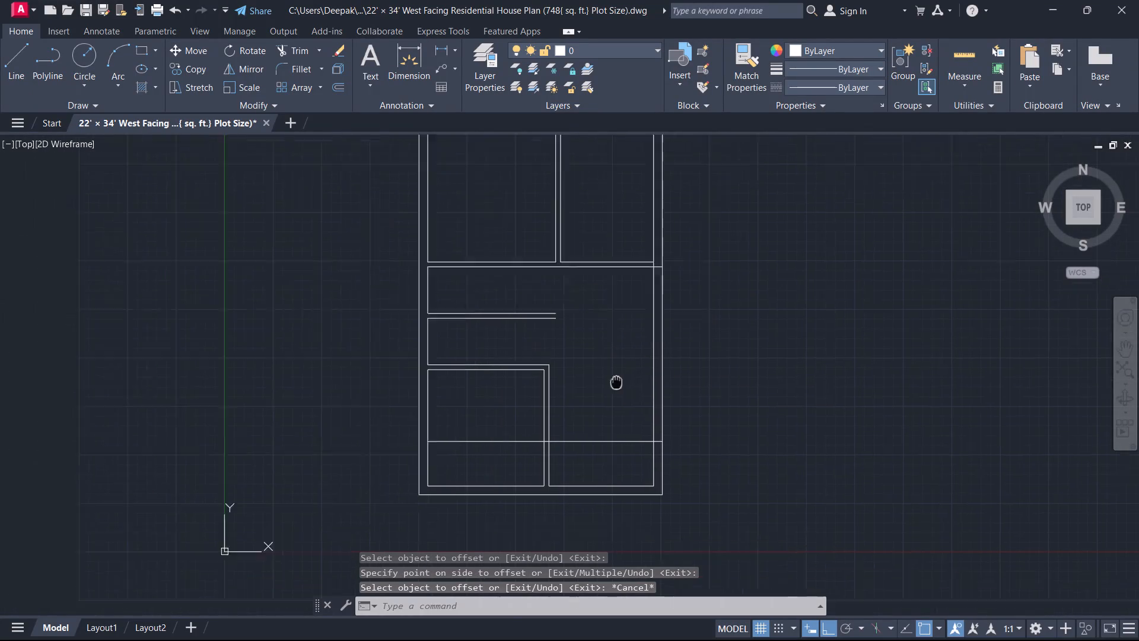
middle_drag(622, 376, 660, 350)
scroll(641, 500, up, 2)
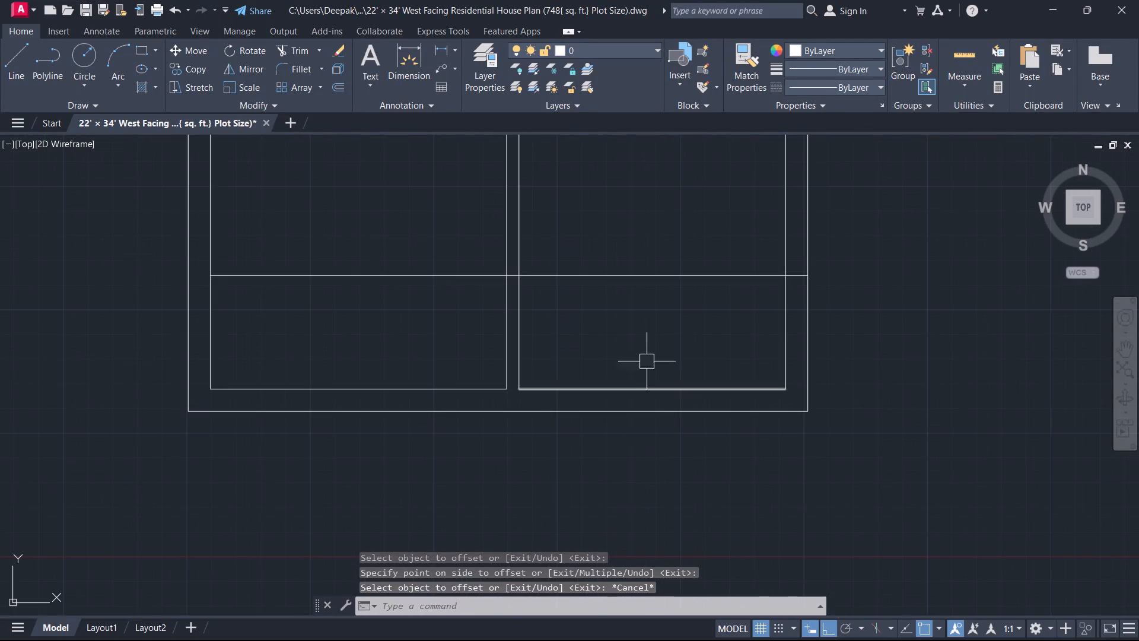
drag(641, 343, 635, 338)
click(580, 249)
key(m)
key(space)
click(593, 243)
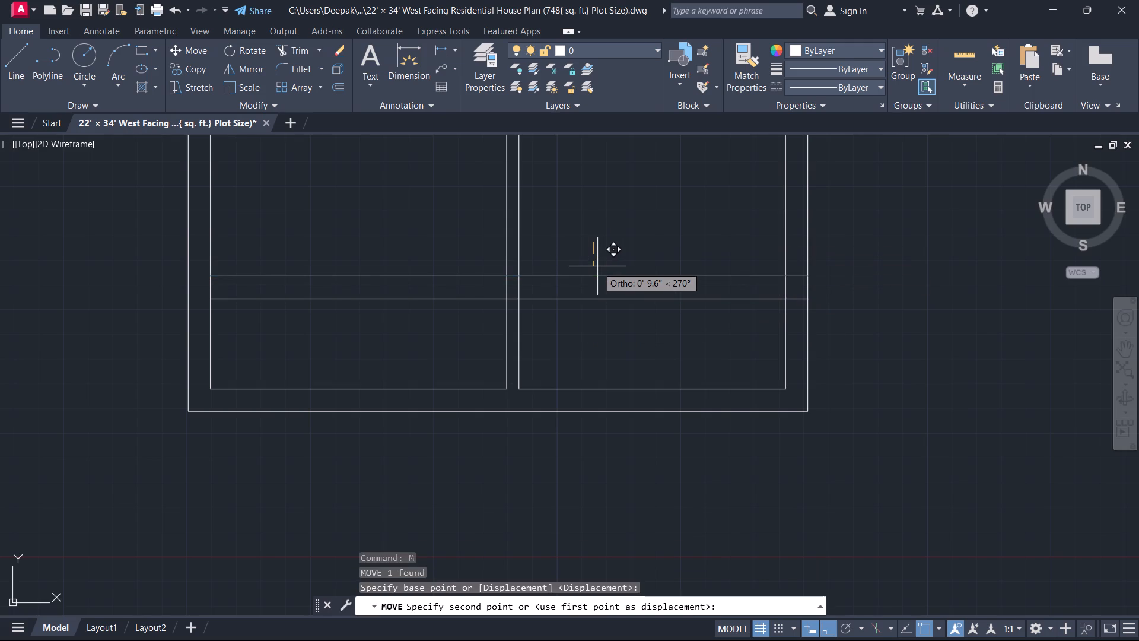
text(2')
key(Return)
key(Escape)
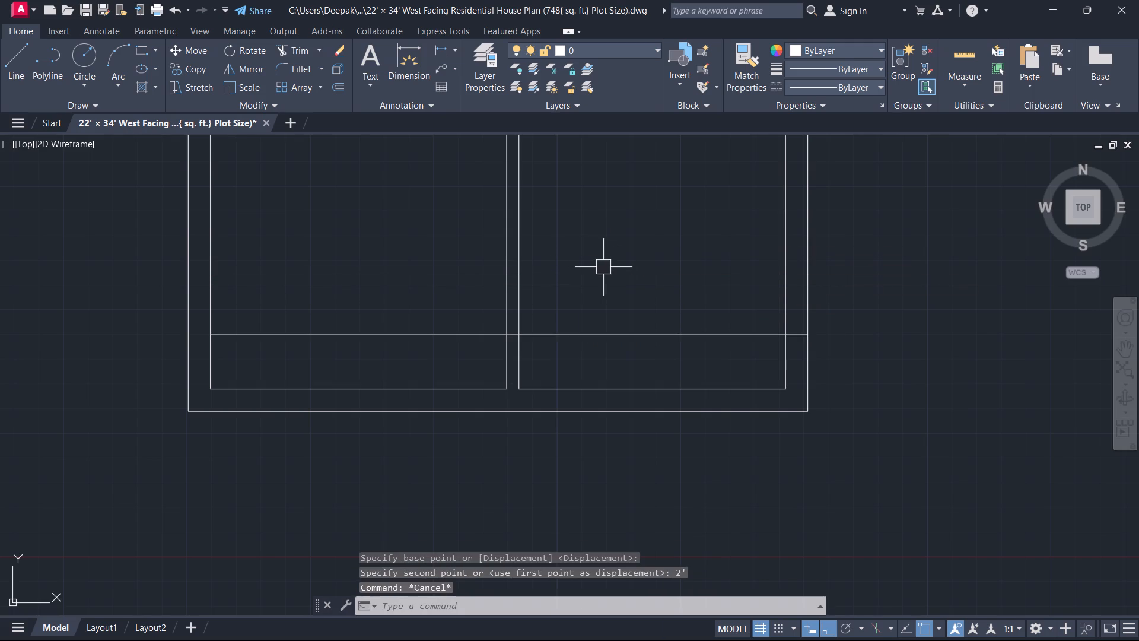
Offset the moved horizontal line upward by 9 inches to form a wall.
scroll(625, 307, up, 1)
middle_drag(630, 336, 682, 252)
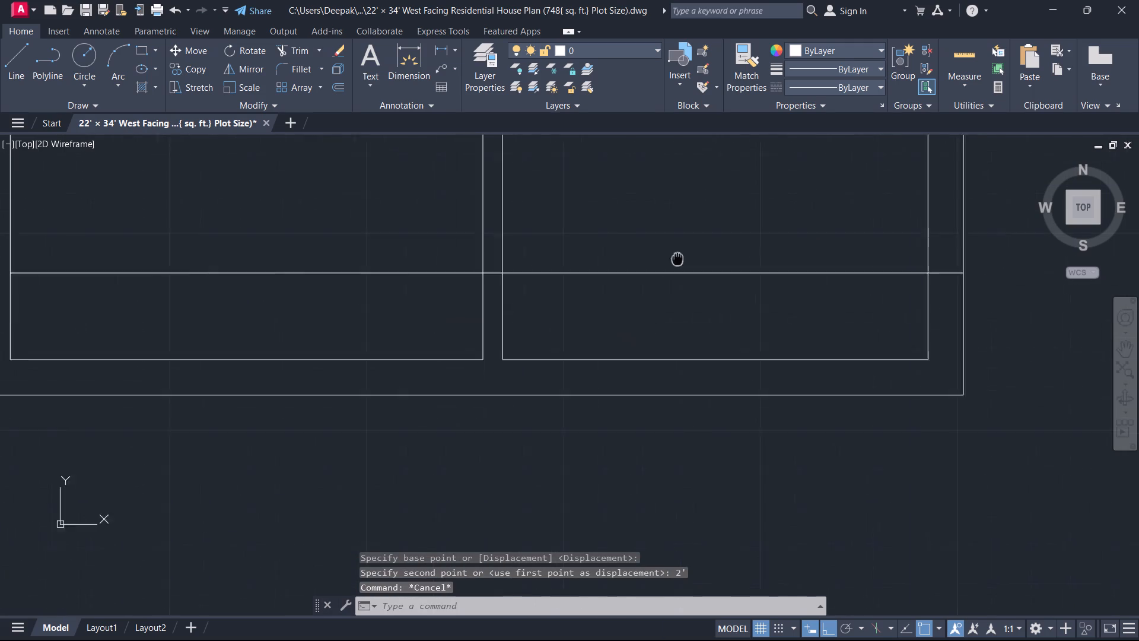
middle_drag(682, 252, 701, 246)
text(o 9)
key(Return)
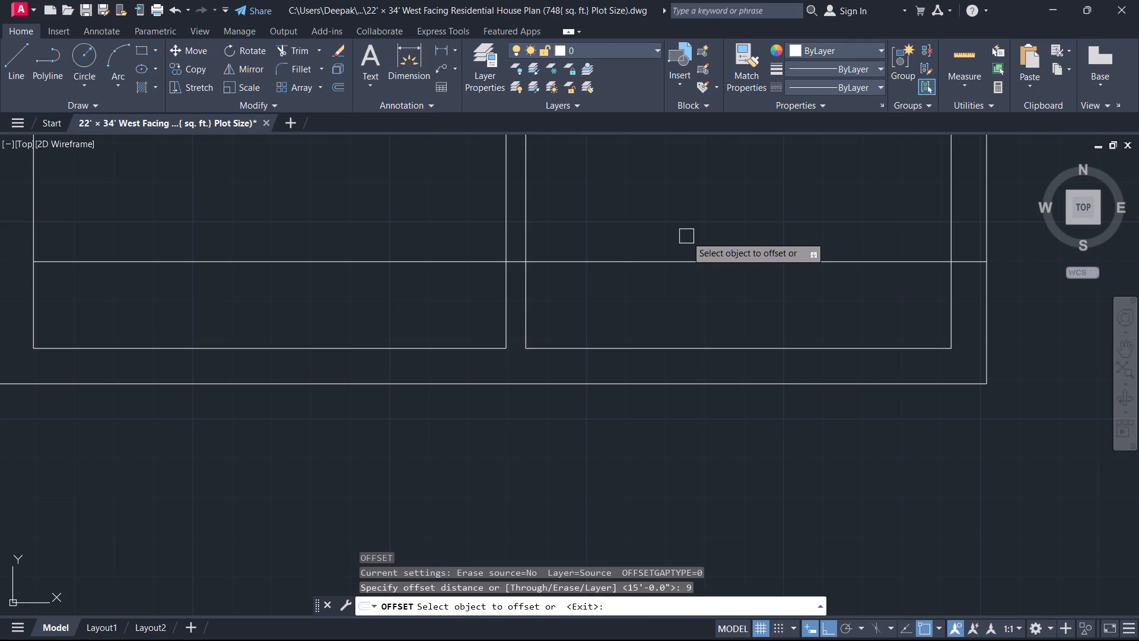
click(689, 261)
click(663, 223)
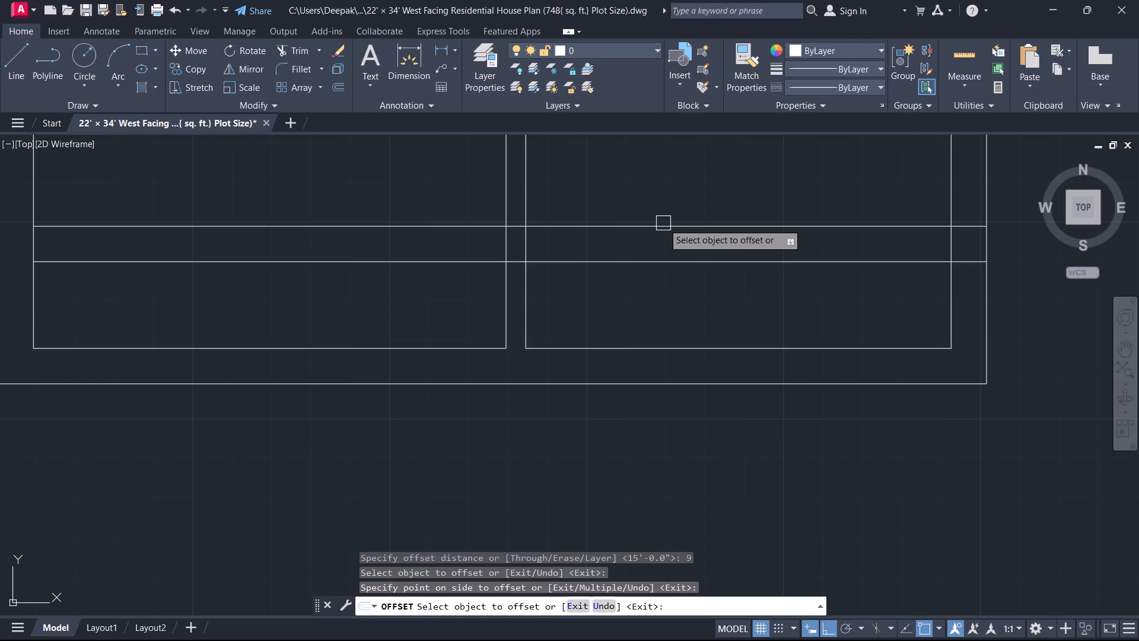
key(Escape)
Trim both lines of the new horizontal wall where they cross the lowest left room.
scroll(550, 224, down, 4)
middle_drag(488, 231, 489, 231)
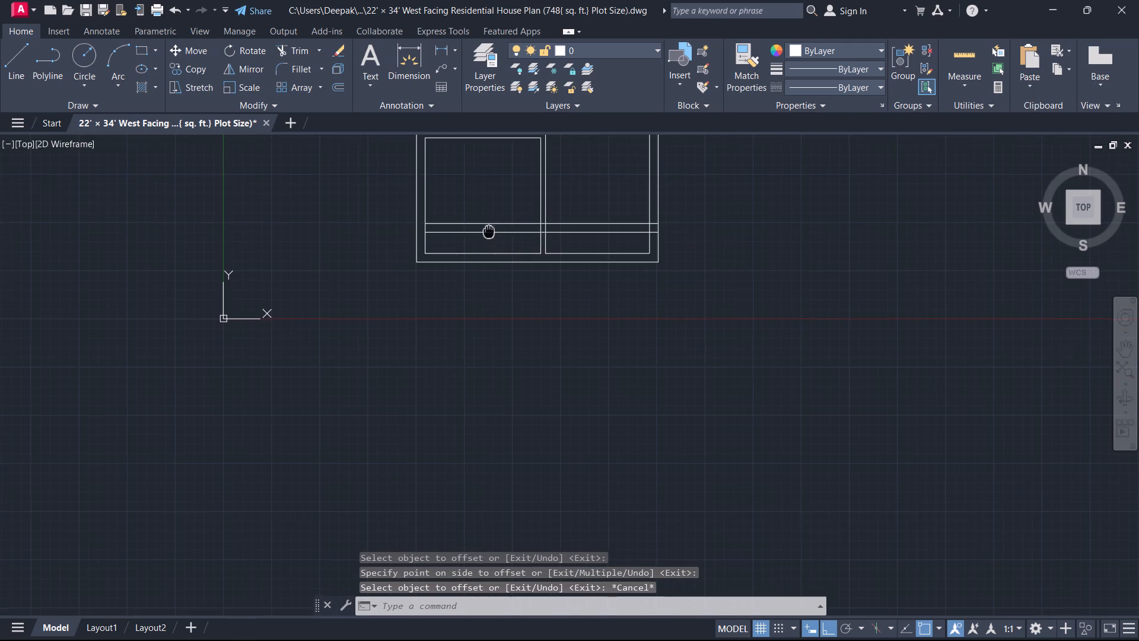
middle_drag(489, 231, 728, 380)
scroll(739, 380, up, 2)
text(tr)
key(space)
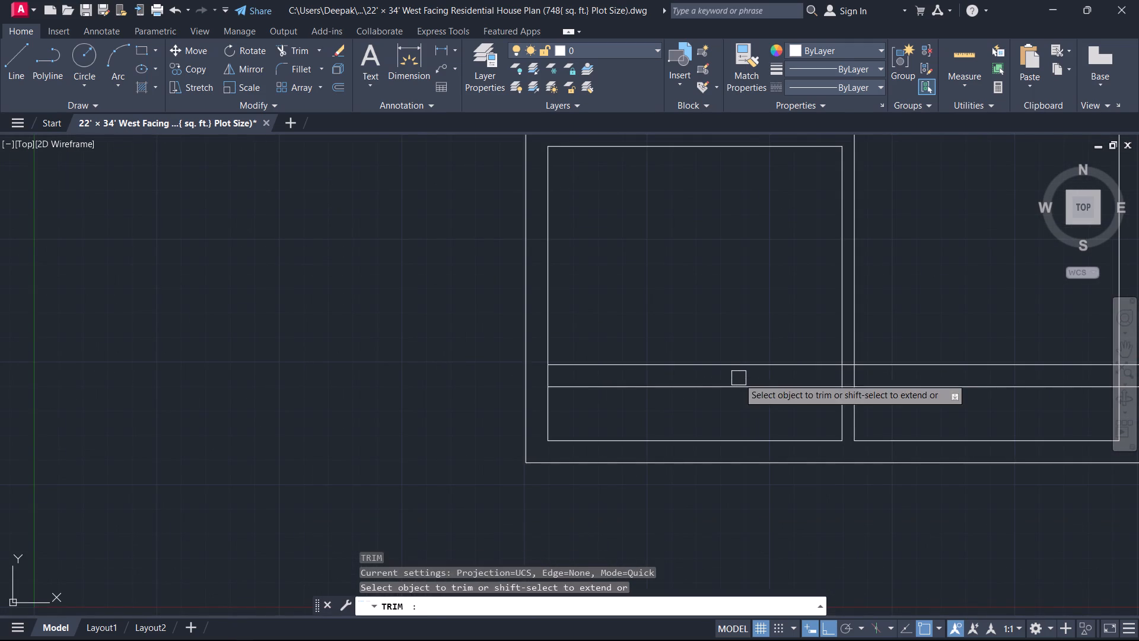
click(757, 412)
click(762, 299)
key(Escape)
Trim the overlapping lines where the new horizontal wall meets the vertical partition to form an open wall junction.
scroll(839, 385, up, 3)
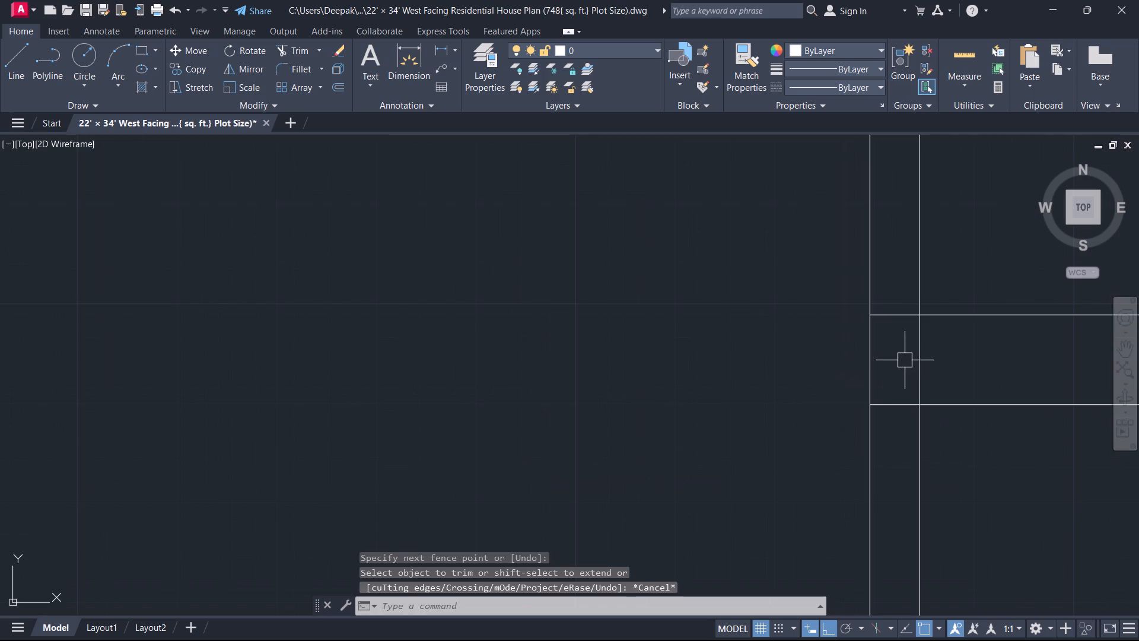
scroll(908, 359, down, 4)
scroll(911, 358, up, 1)
middle_drag(907, 357, 859, 341)
scroll(860, 342, up, 3)
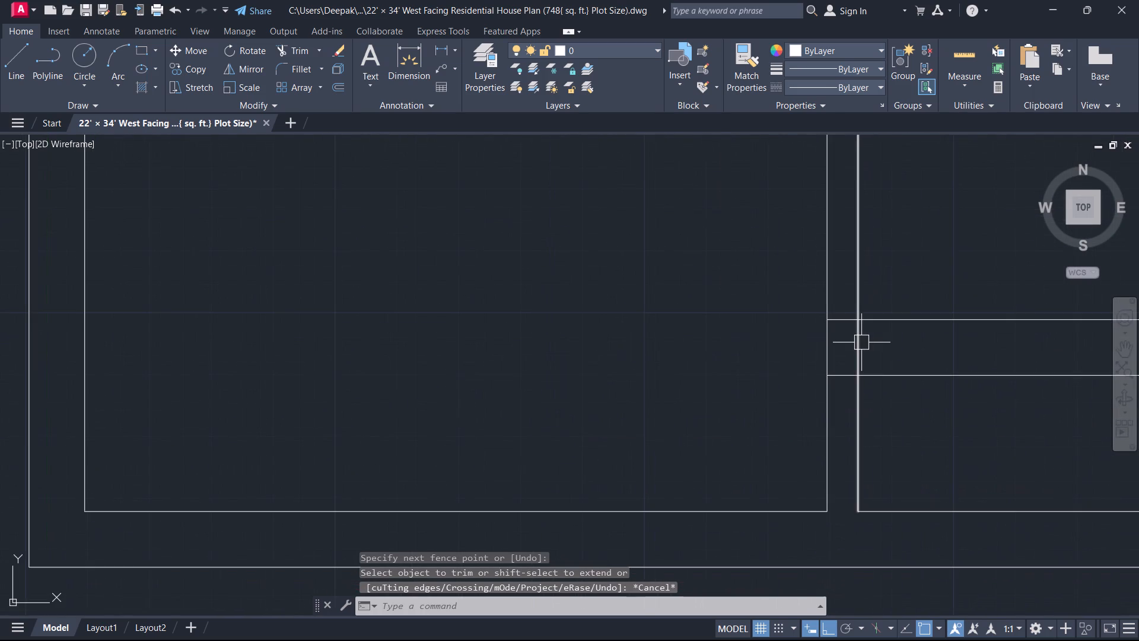
key(t)
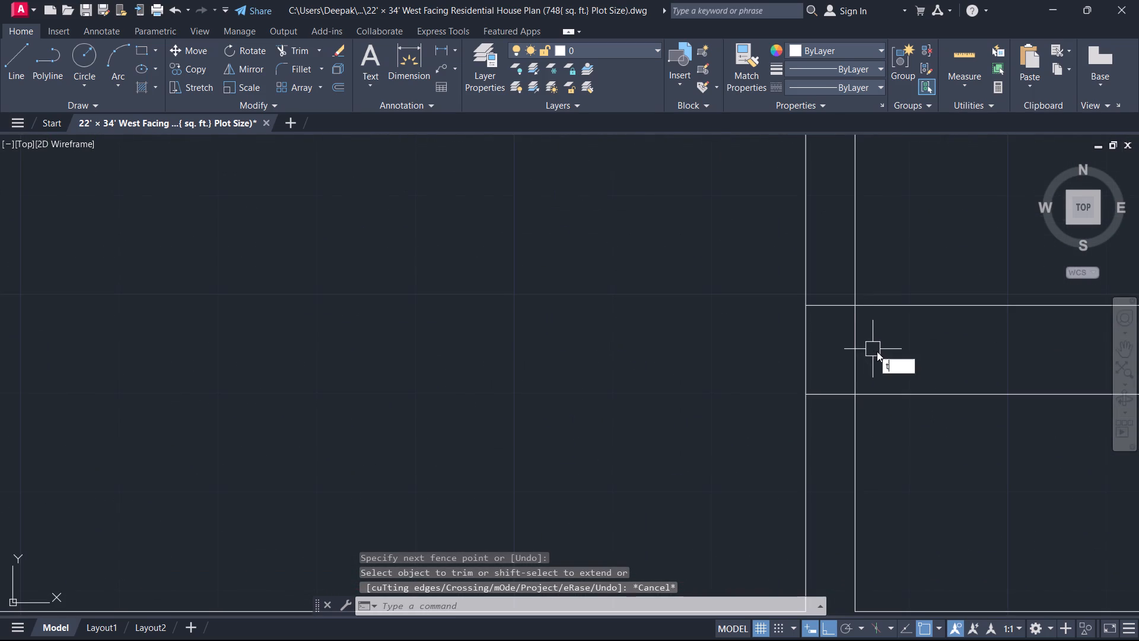
key(r)
key(space)
click(889, 364)
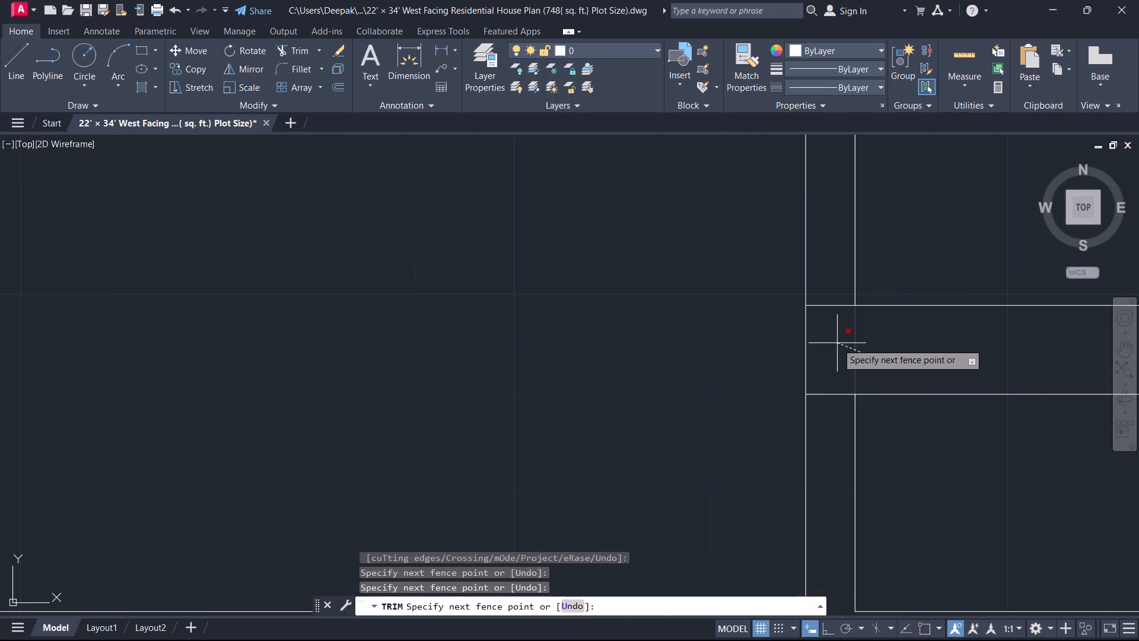
click(832, 337)
click(825, 284)
click(833, 410)
key(Escape)
Offset the vertical partition's short right line below the horizontal wall to the right by 3 feet.
scroll(853, 370, down, 5)
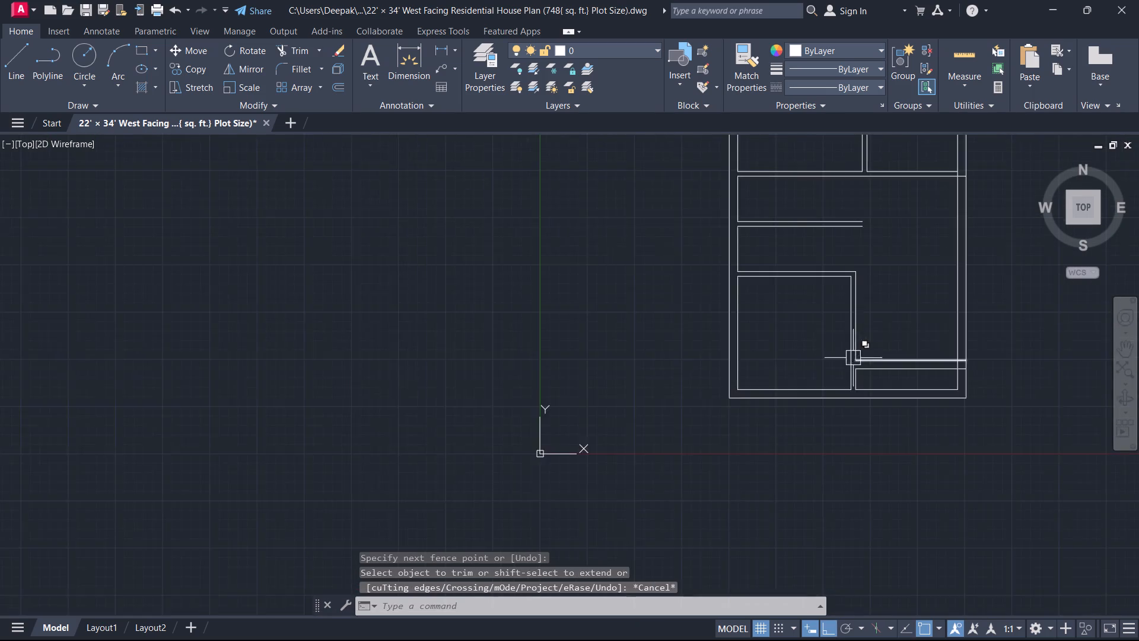
middle_drag(841, 353, 746, 283)
scroll(775, 288, up, 3)
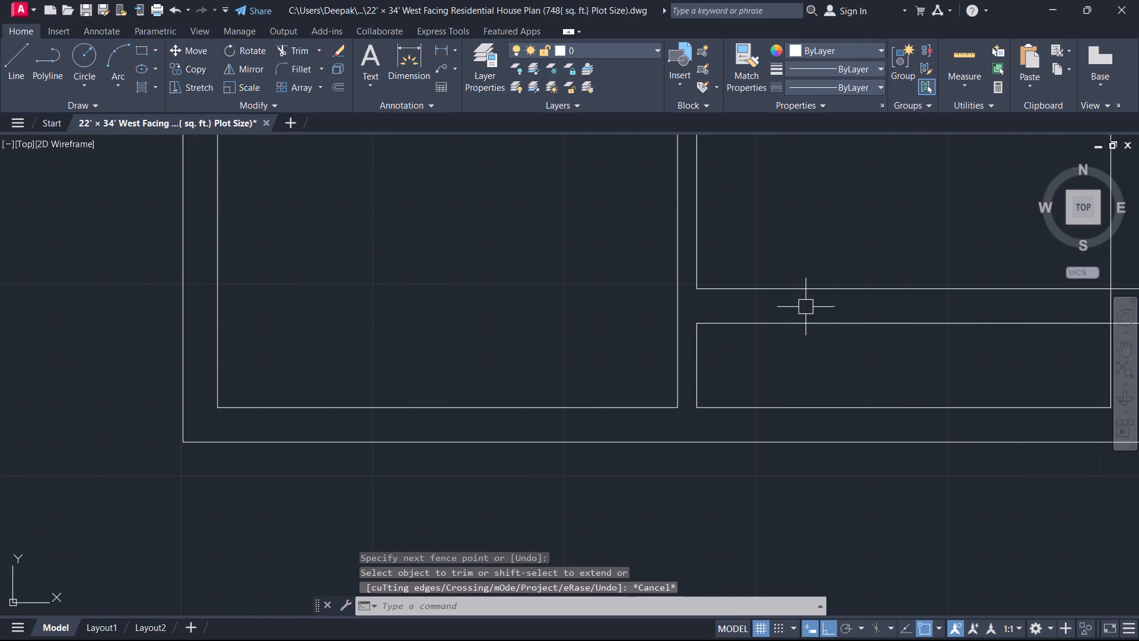
scroll(806, 307, up, 1)
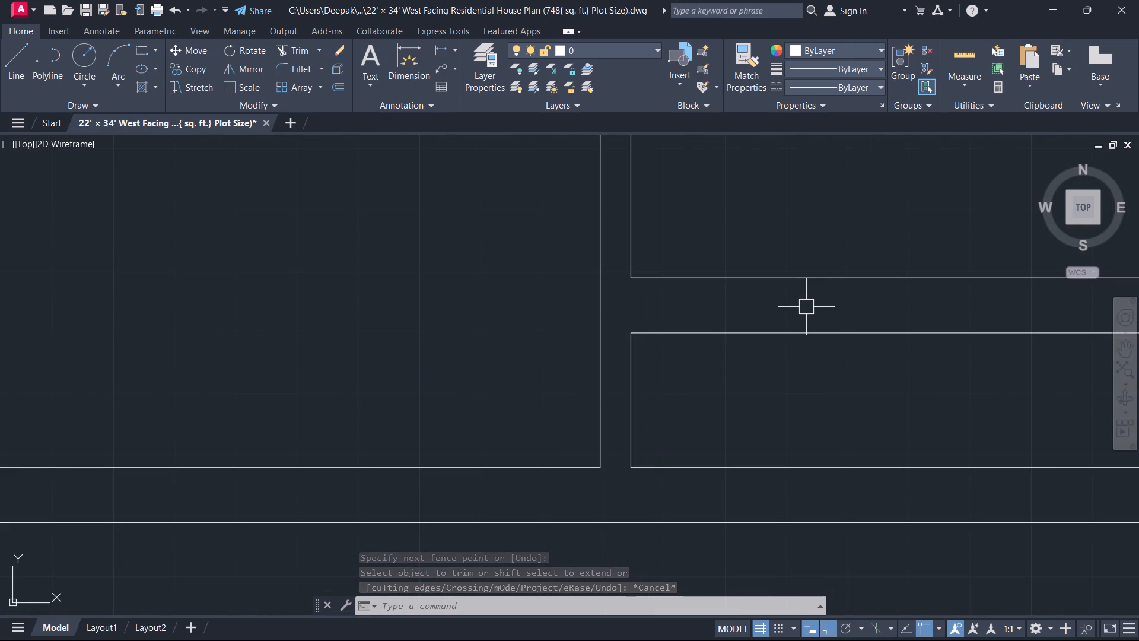
text(o)
key(space)
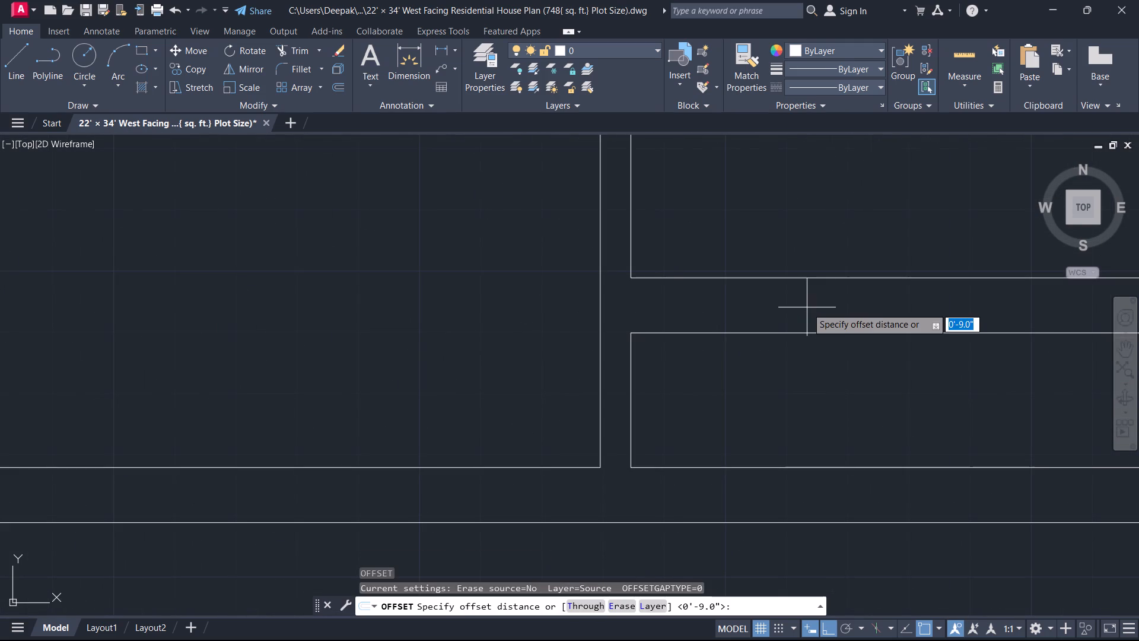
text(3')
key(Return)
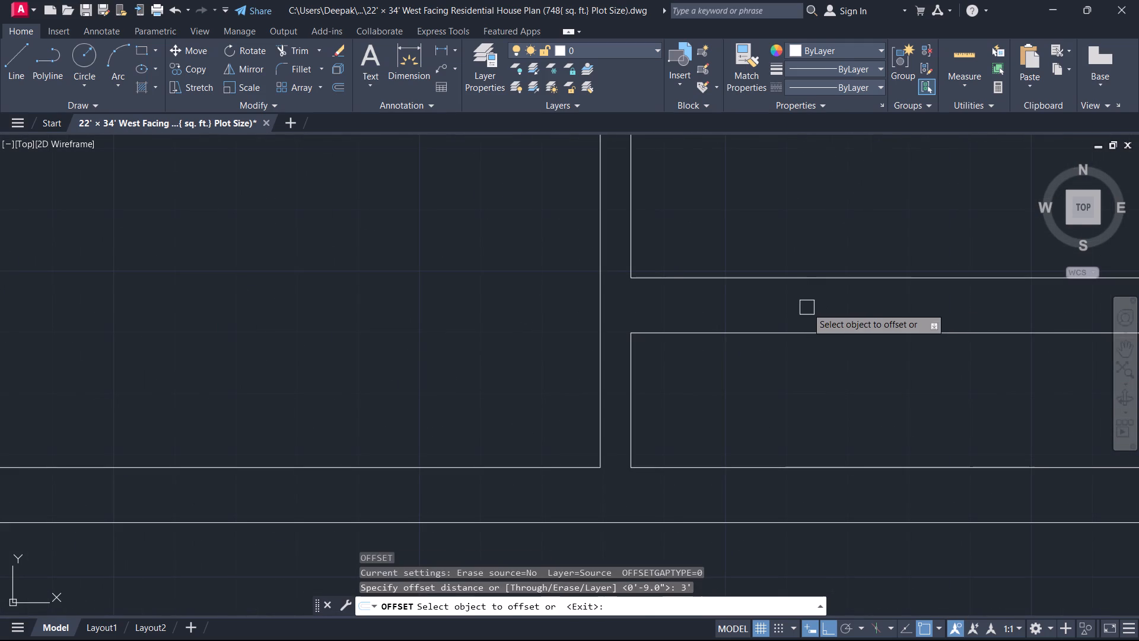
click(627, 431)
click(702, 408)
key(Escape)
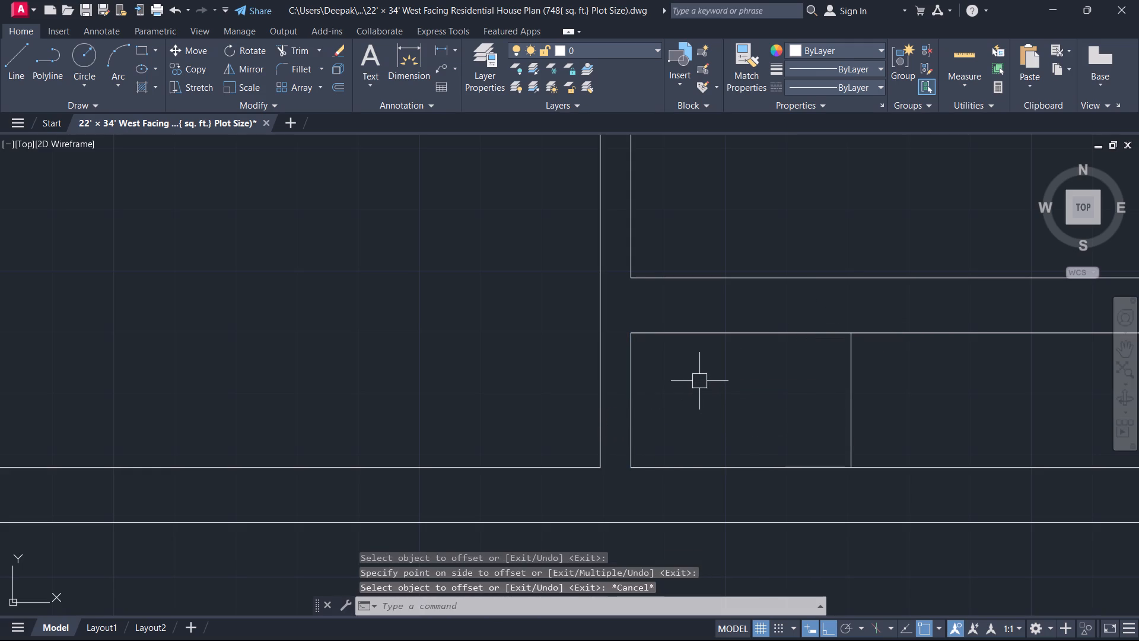
Offset the new short vertical line to the right by 5 inches to form a partition.
text(o)
key(space)
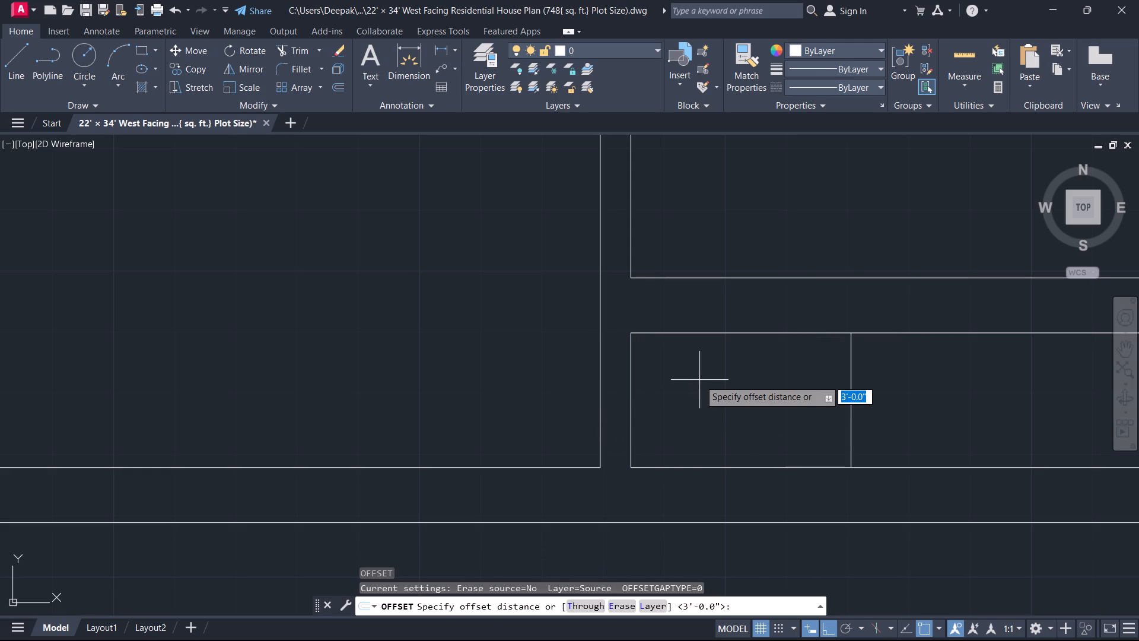
key(5)
key(Return)
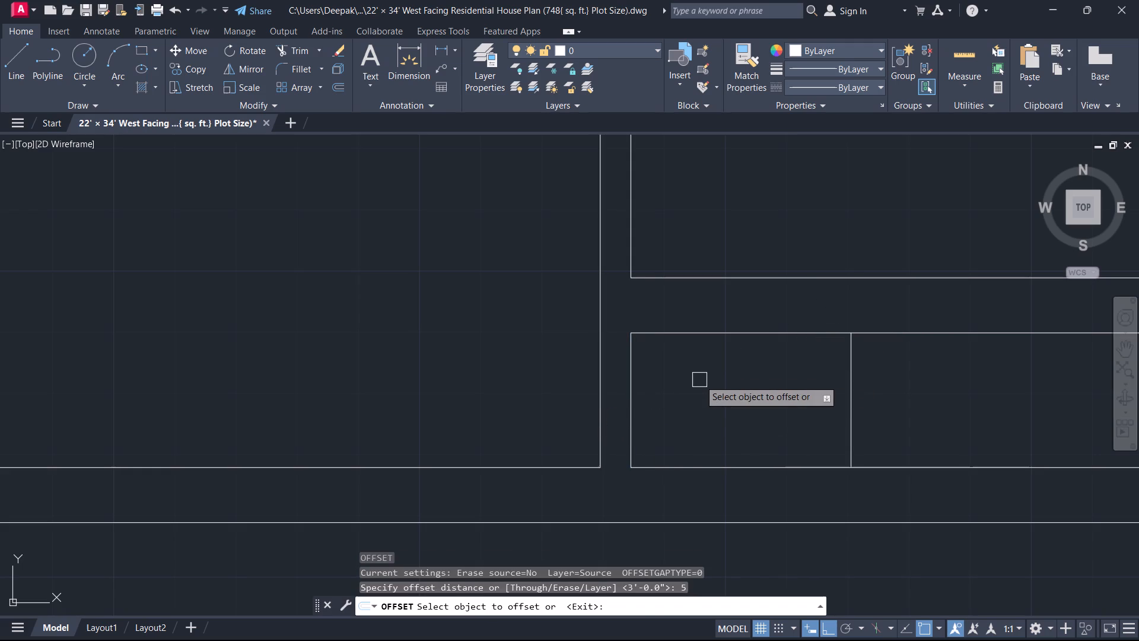
click(855, 391)
click(870, 398)
key(Escape)
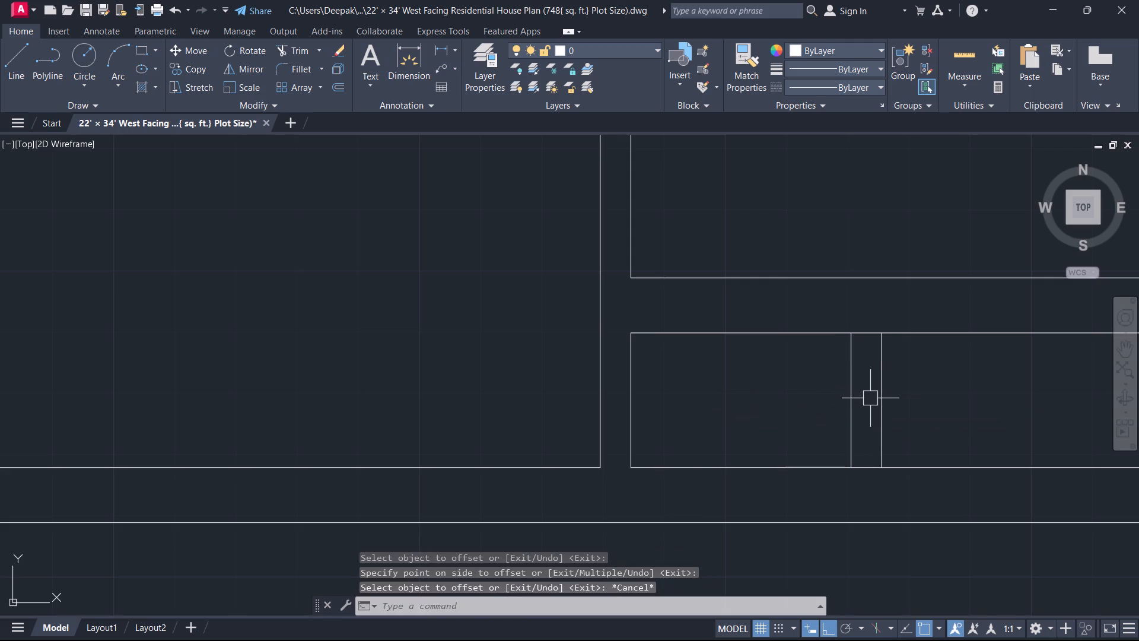
Trim the horizontal wall's lower line and the bottom wall's inner line between the two new partition lines.
key(t)
text(r)
key(space)
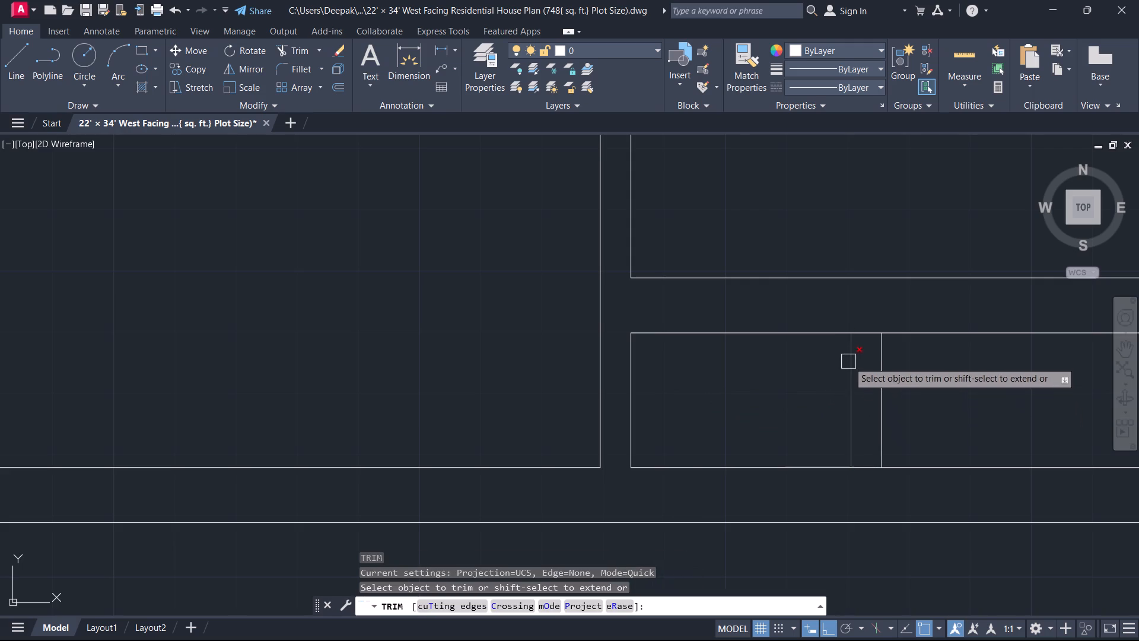
scroll(865, 349, up, 2)
click(866, 348)
click(857, 268)
scroll(852, 310, down, 4)
scroll(863, 367, up, 2)
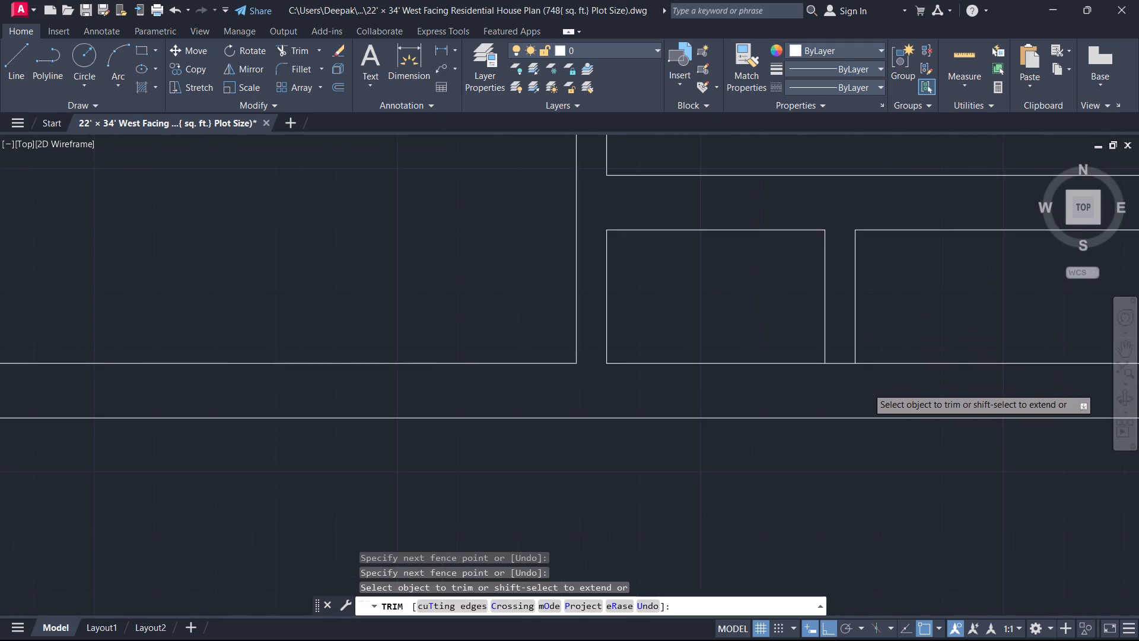
scroll(867, 388, up, 1)
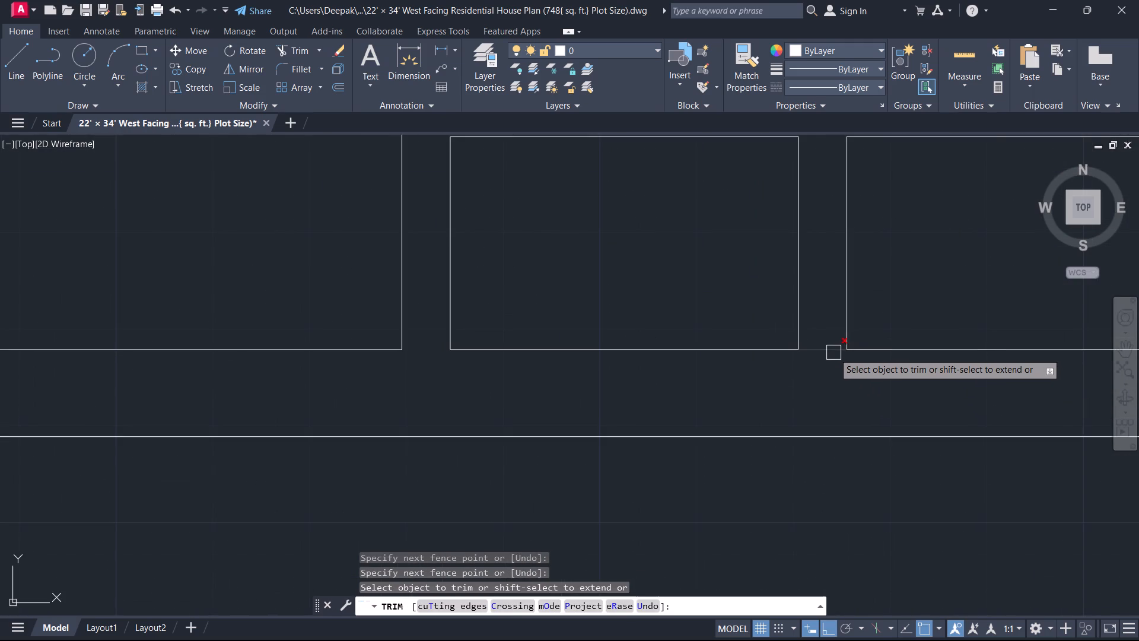
click(829, 350)
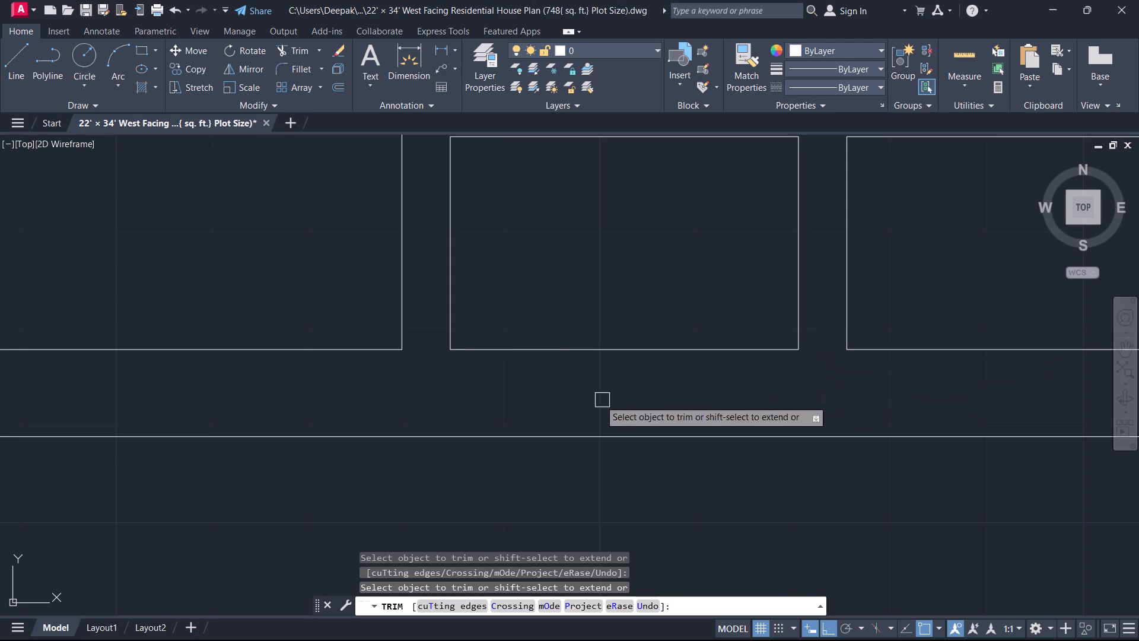
scroll(576, 366, down, 3)
scroll(601, 335, up, 1)
middle_drag(601, 335, 610, 344)
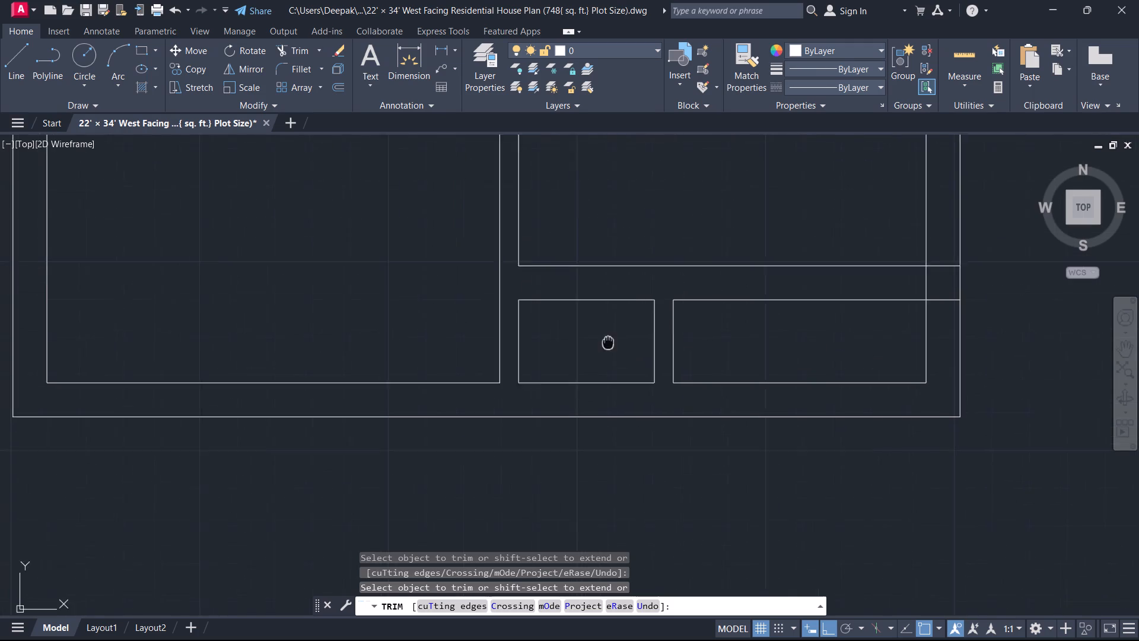
middle_drag(610, 344, 631, 361)
key(Escape)
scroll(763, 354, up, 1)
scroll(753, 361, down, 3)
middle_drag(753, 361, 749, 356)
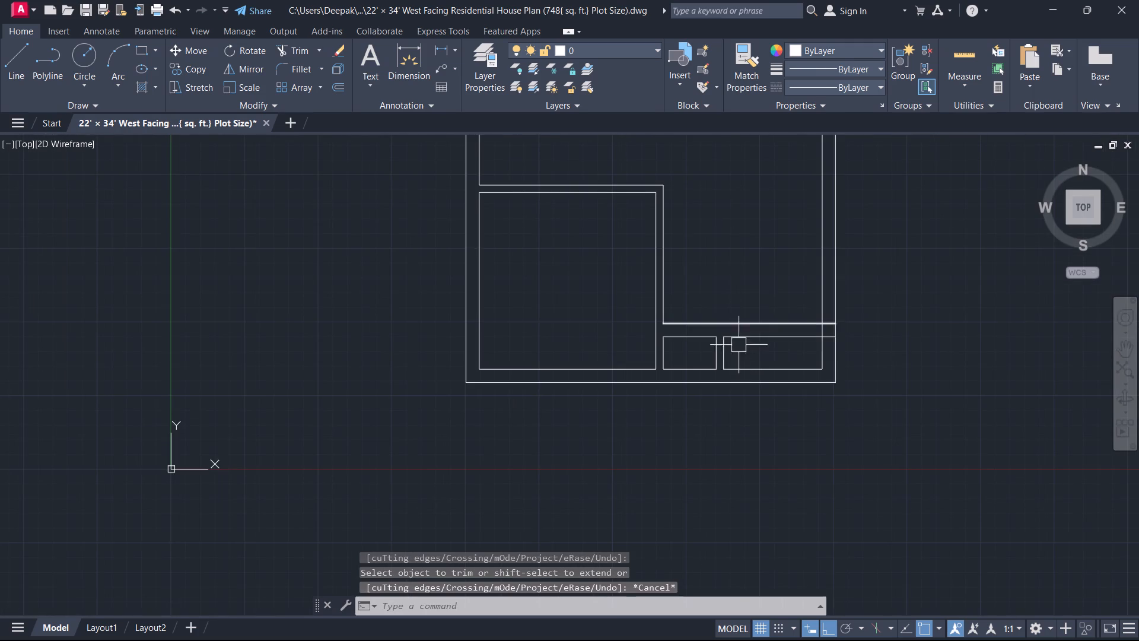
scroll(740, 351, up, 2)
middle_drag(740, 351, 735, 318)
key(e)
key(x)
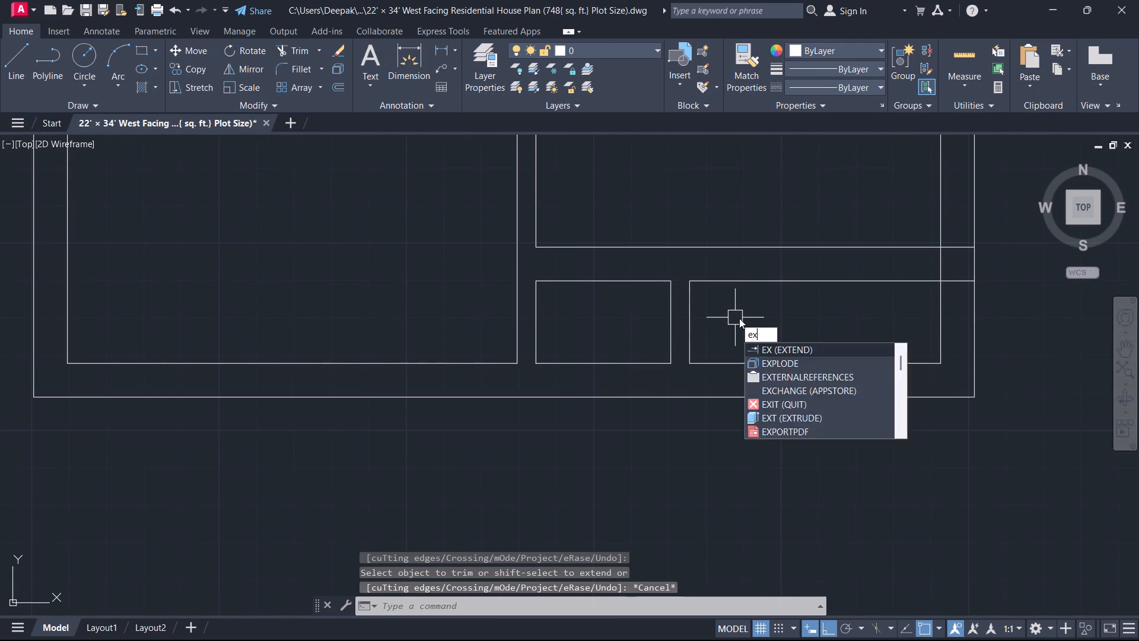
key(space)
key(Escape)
Trim both lines of the horizontal wall where they run through the right exterior wall.
scroll(740, 329, down, 3)
scroll(740, 329, up, 2)
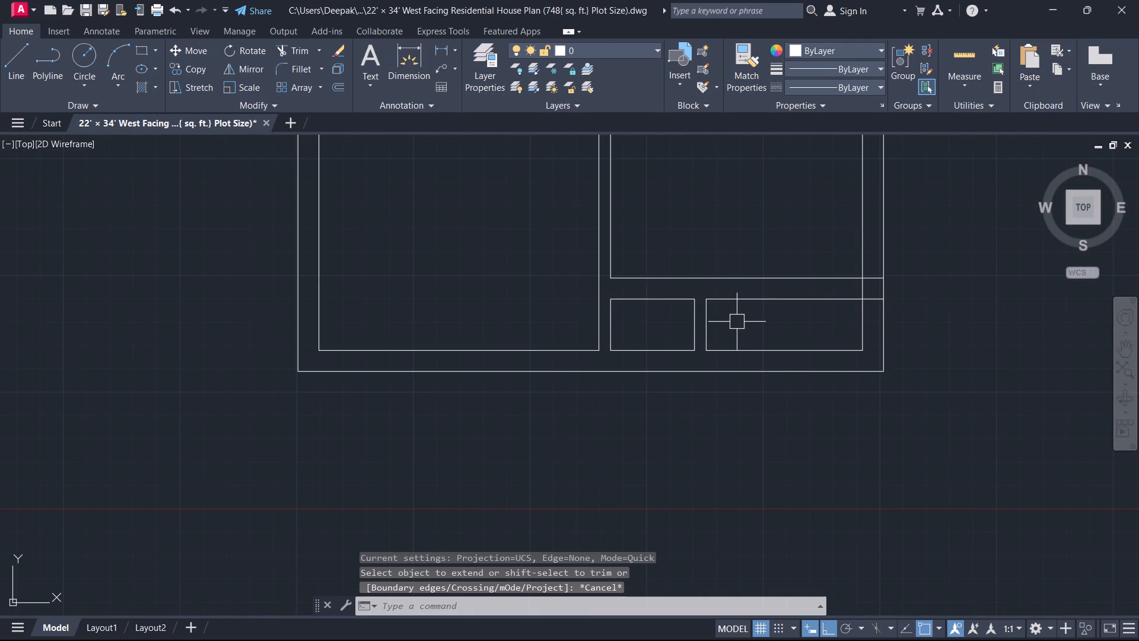
scroll(739, 341, up, 1)
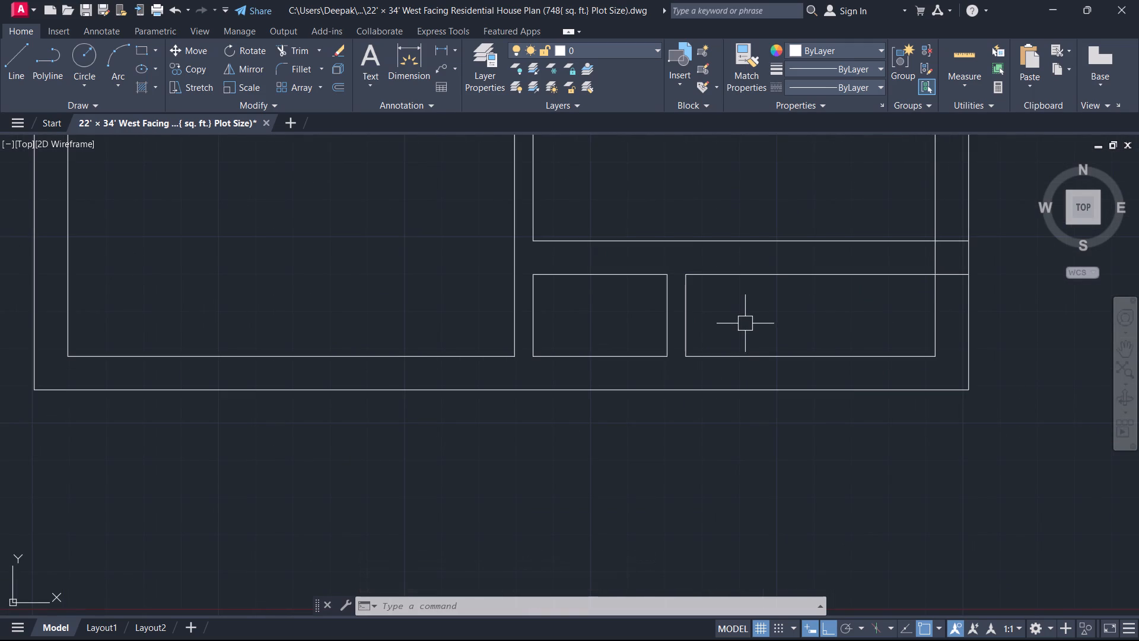
key(t)
key(r)
key(space)
scroll(781, 289, up, 1)
middle_drag(671, 315, 510, 354)
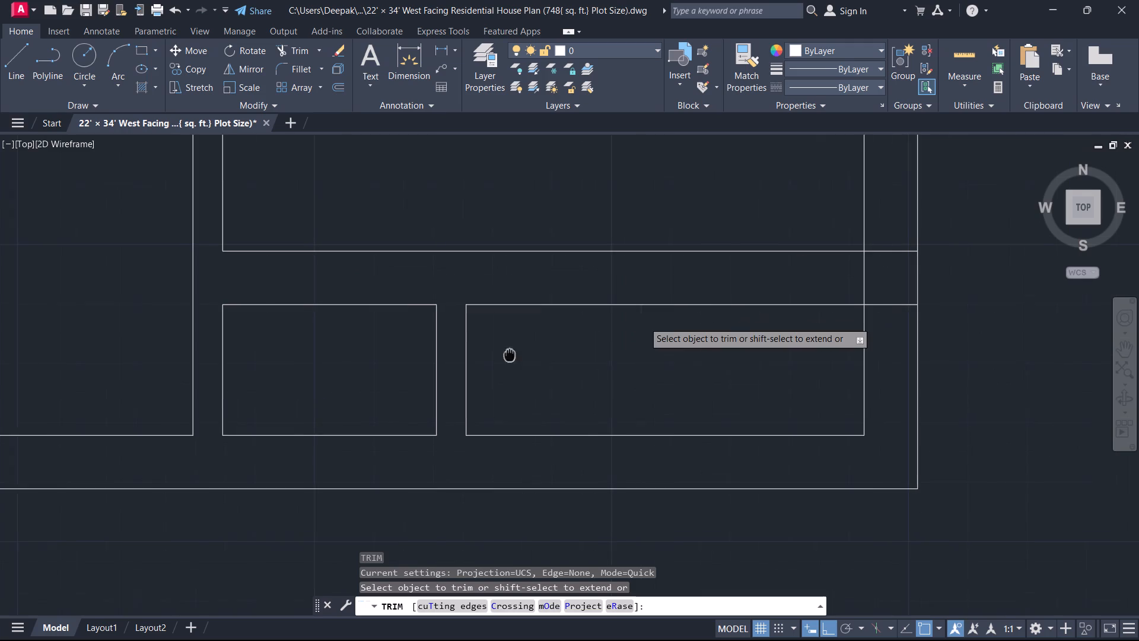
middle_drag(510, 354, 512, 355)
drag(889, 326, 886, 319)
click(887, 243)
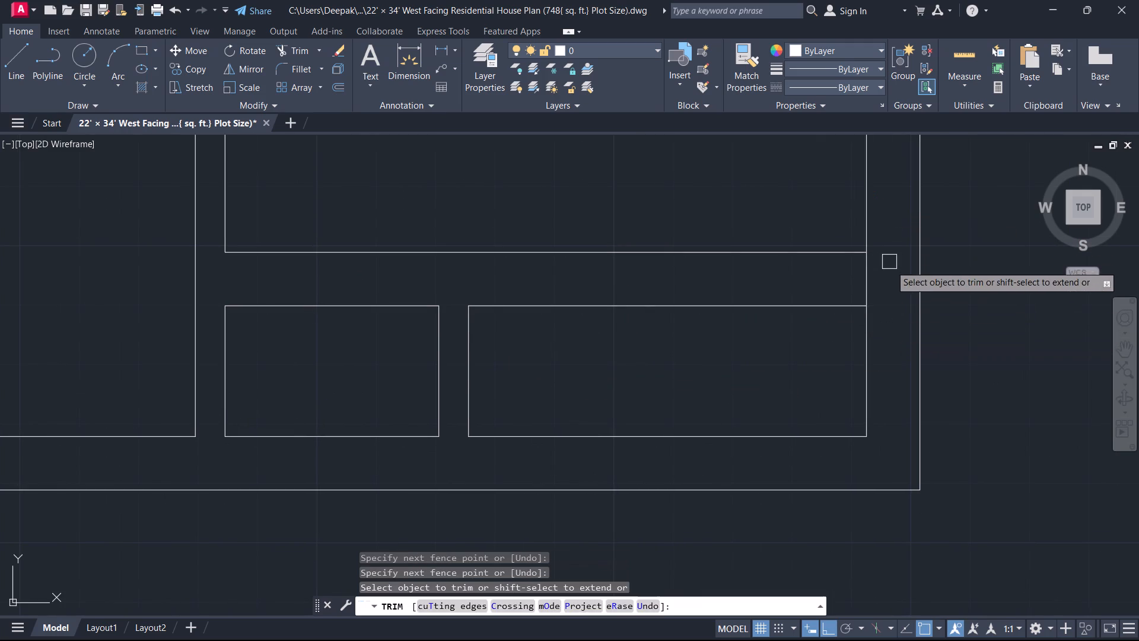
key(Escape)
Offset the top line of the lower right compartment downward by 10 feet, beyond the bottom exterior wall.
scroll(726, 353, down, 1)
drag(724, 354, 715, 347)
click(696, 312)
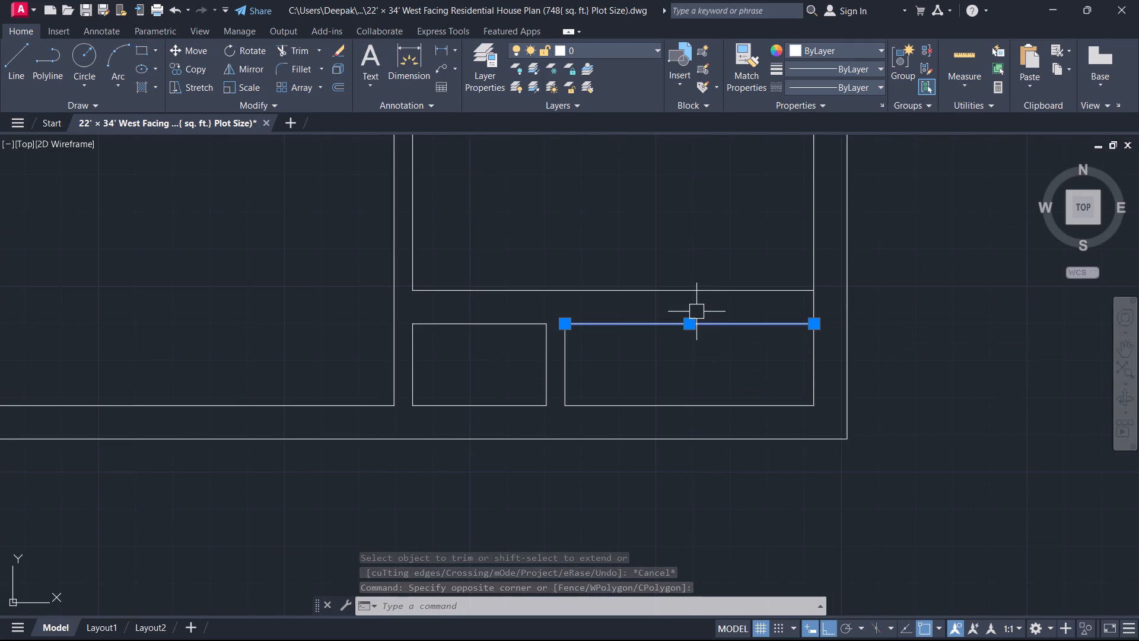
text(o)
key(space)
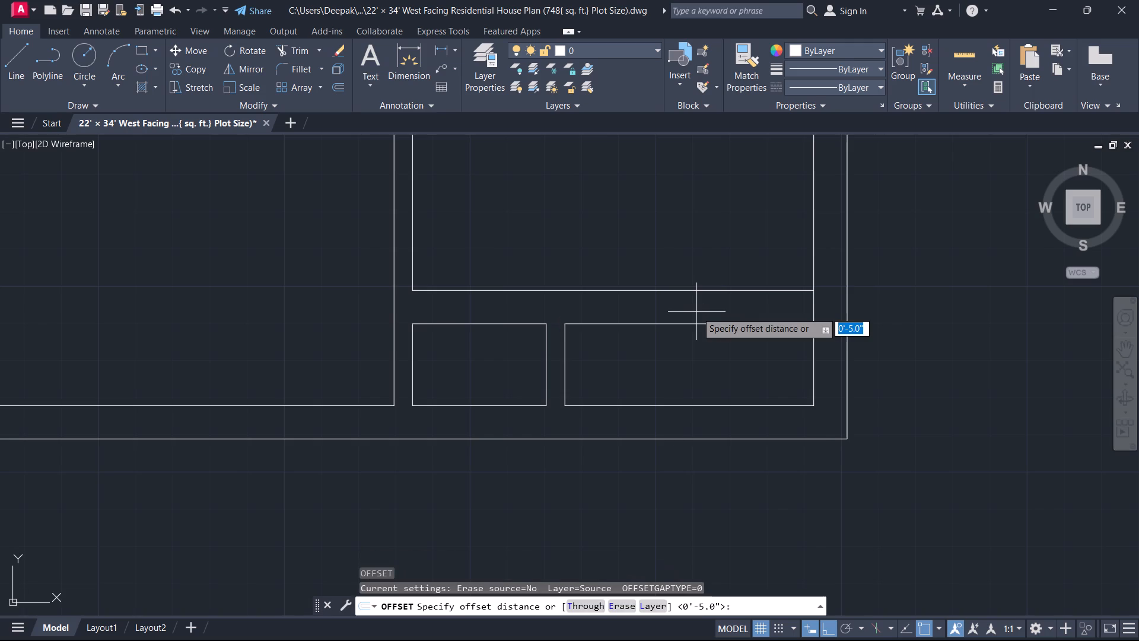
text(10')
key(Return)
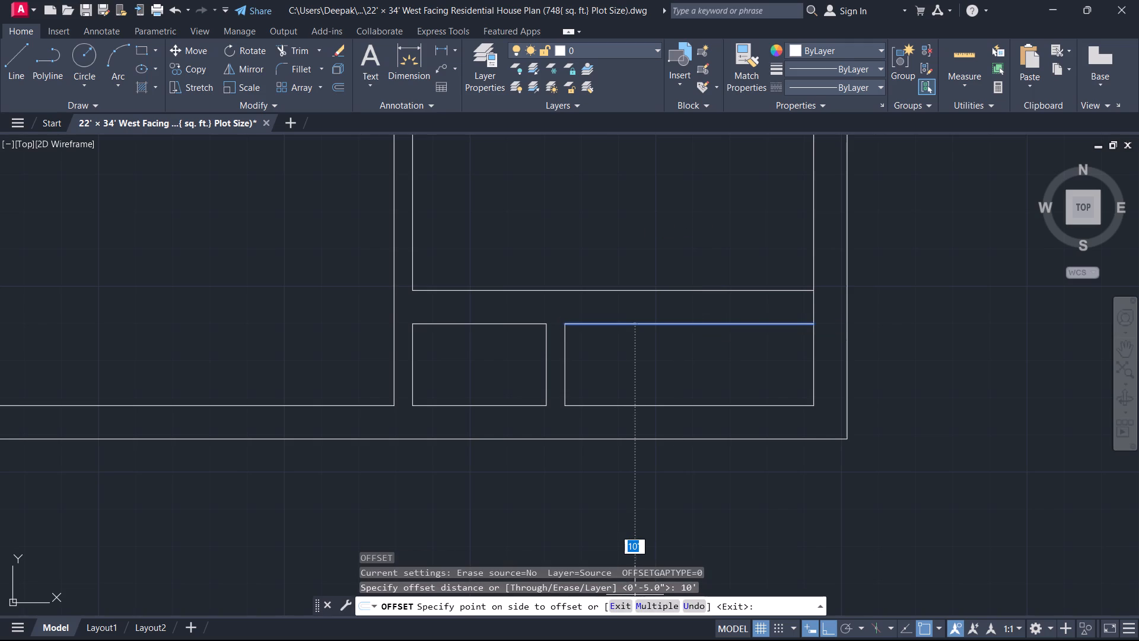
click(633, 610)
scroll(626, 483, down, 2)
middle_drag(684, 361, 703, 328)
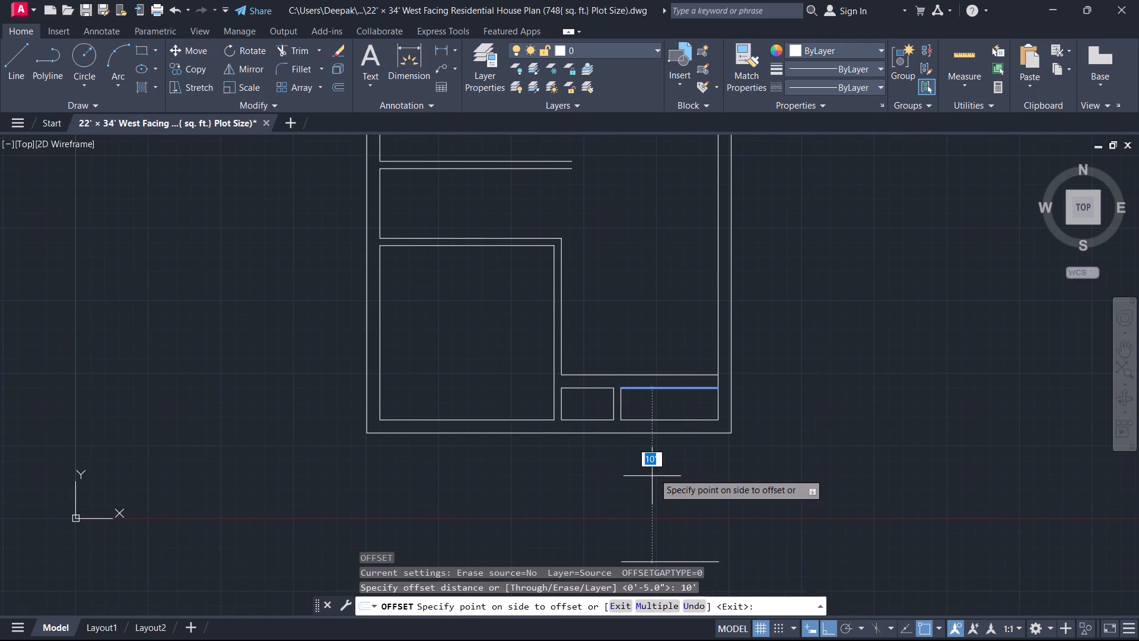
click(661, 461)
key(Escape)
Extend the lower right compartment's left and right vertical lines down to the bottom wall's outer line.
middle_drag(661, 461, 721, 332)
scroll(753, 313, up, 1)
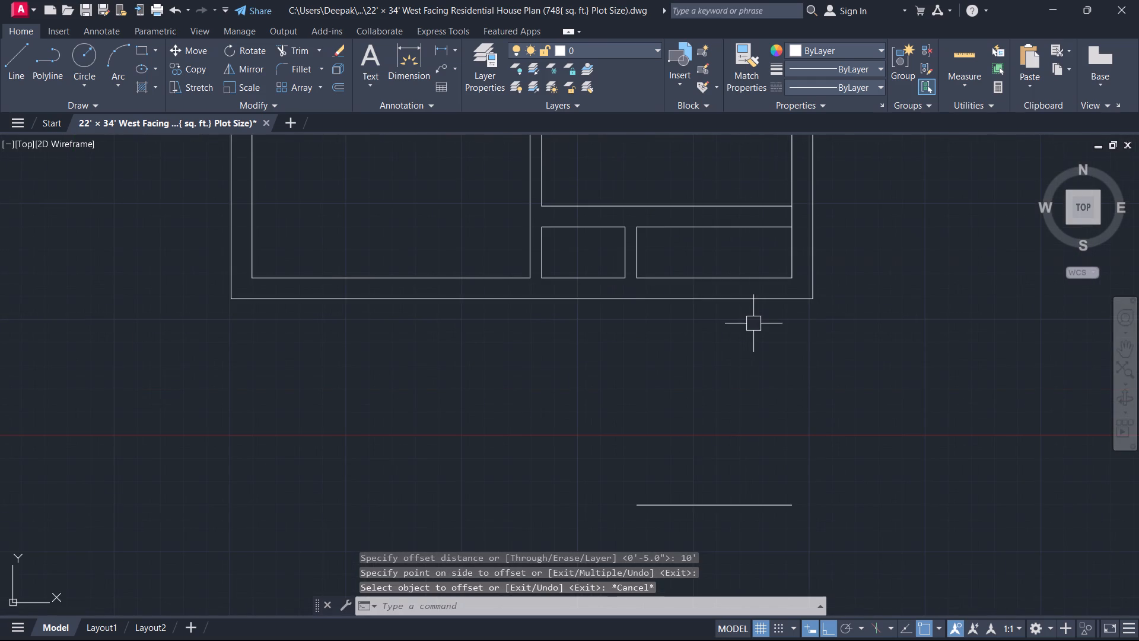
middle_drag(753, 323, 753, 366)
key(e)
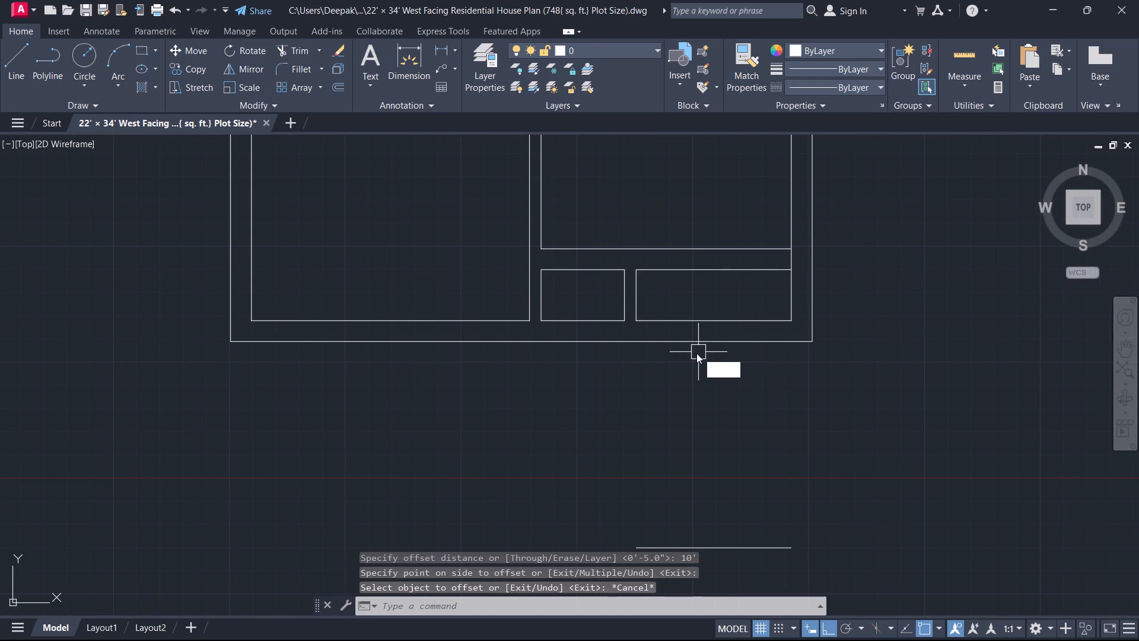
text(x)
key(space)
click(642, 297)
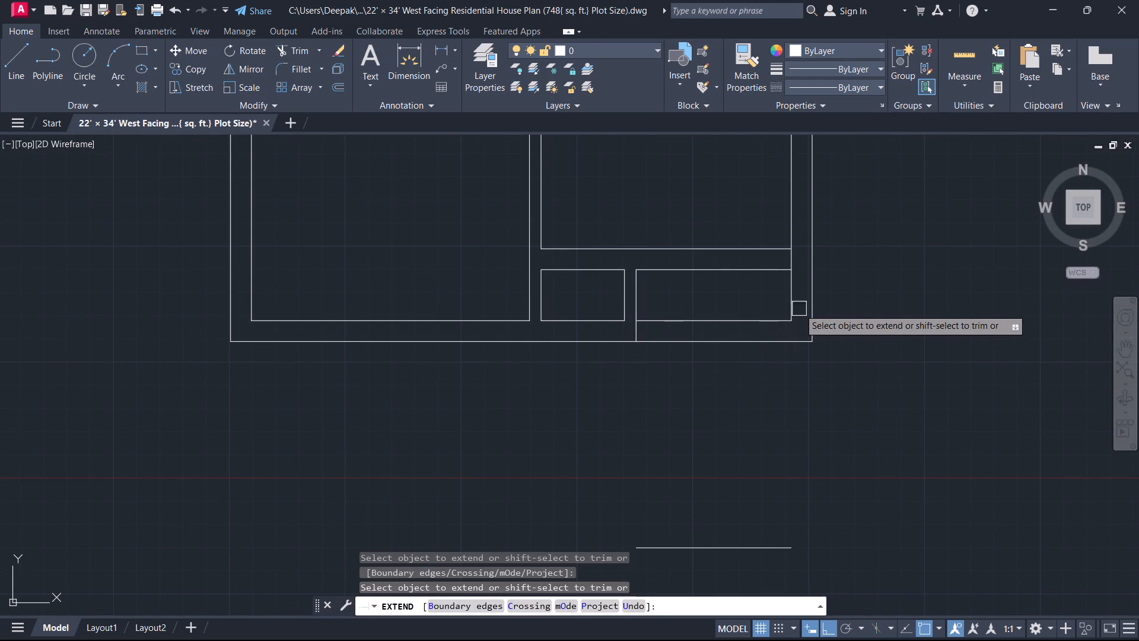
click(794, 297)
key(Escape)
Trim both lines of the bottom wall beneath the lower right compartment to open it to the outside.
text(tr)
key(space)
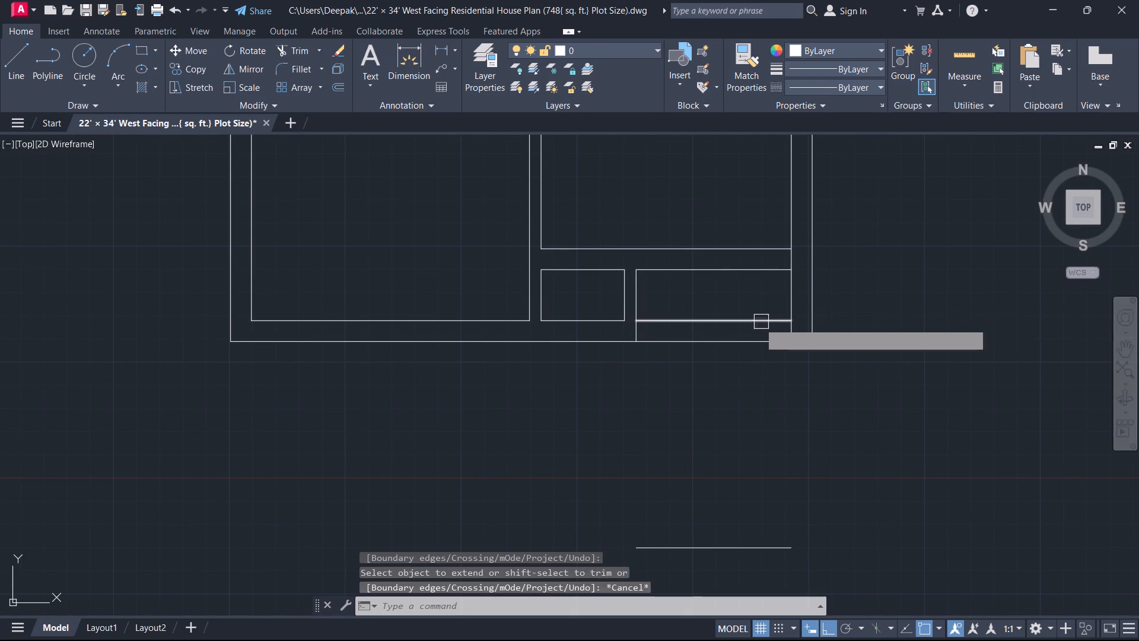
click(733, 294)
click(724, 360)
scroll(732, 284, up, 1)
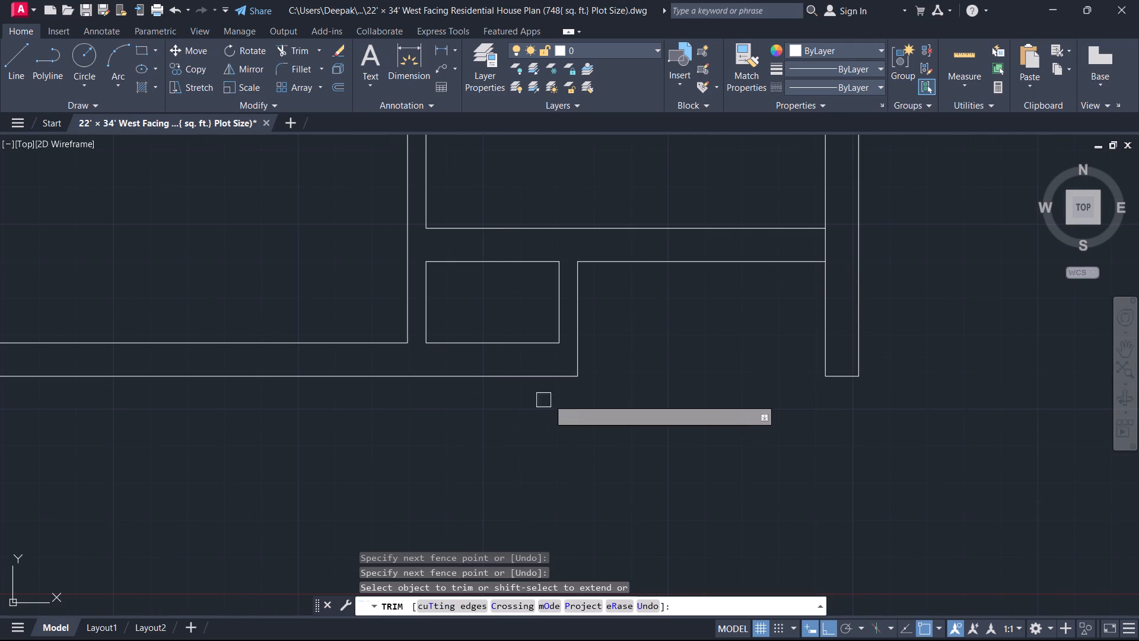
Extend both vertical lines of the small compartment beside the lower right area down to the bottom wall's outer line.
key(Escape)
text(ex)
key(space)
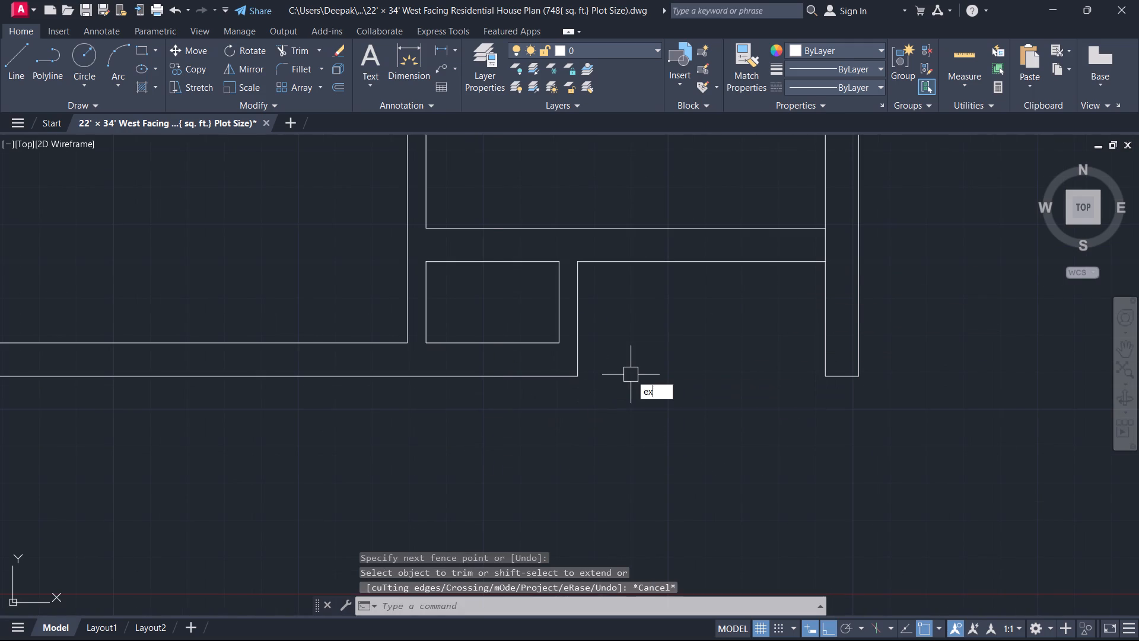
click(556, 315)
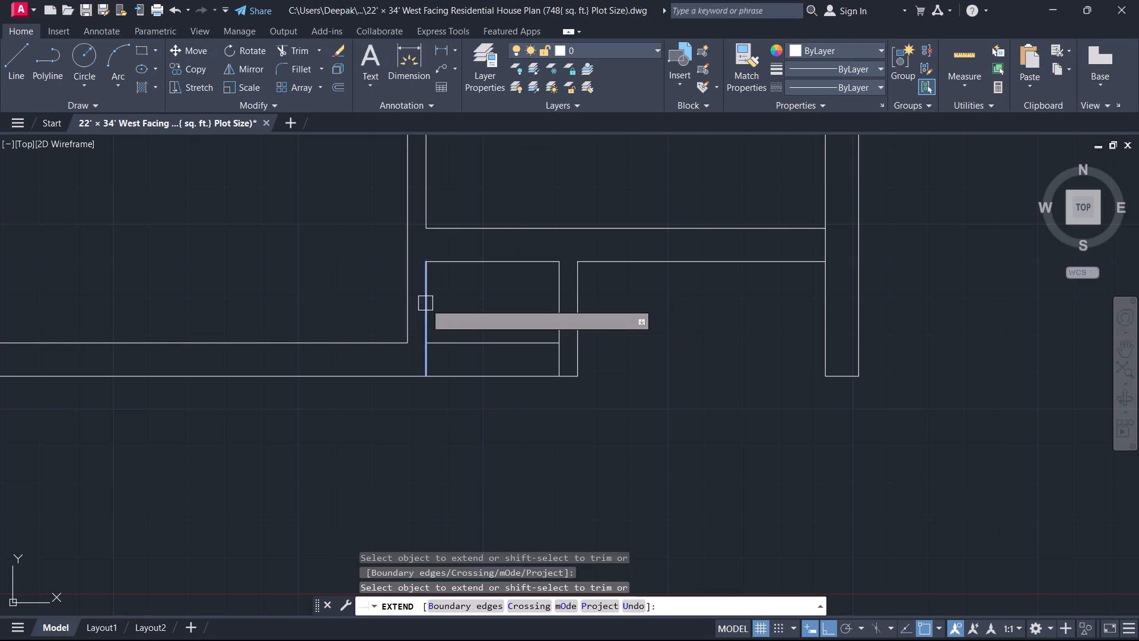
click(425, 303)
key(Escape)
Trim both lines of the bottom wall beneath the small compartment to open it to the outside.
text(tr)
key(space)
click(458, 325)
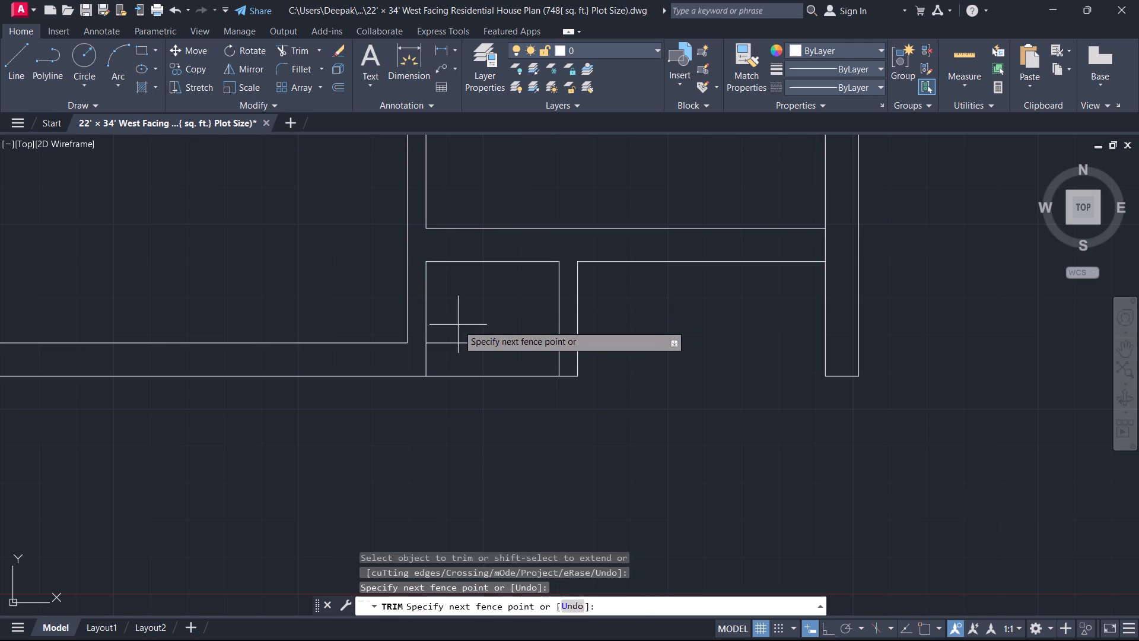
click(449, 416)
key(Escape)
Extend the right line of the 5-inch partition between the two open compartments down to the detached horizontal line.
scroll(574, 353, down, 3)
middle_drag(575, 353, 536, 319)
scroll(545, 323, up, 1)
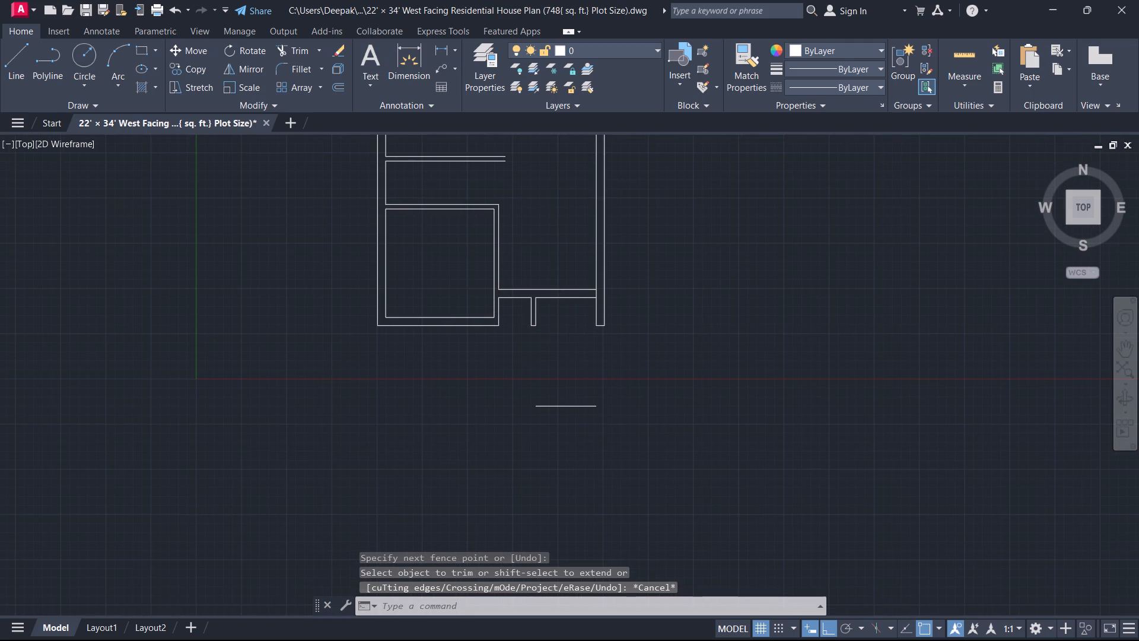
text(ex)
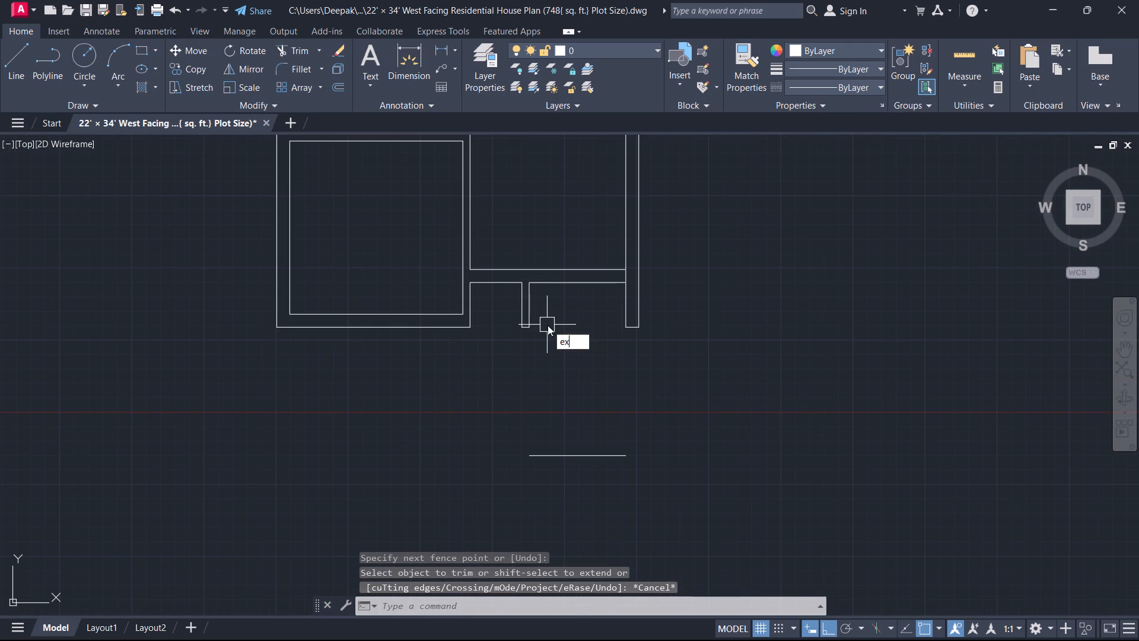
key(space)
click(504, 308)
click(576, 337)
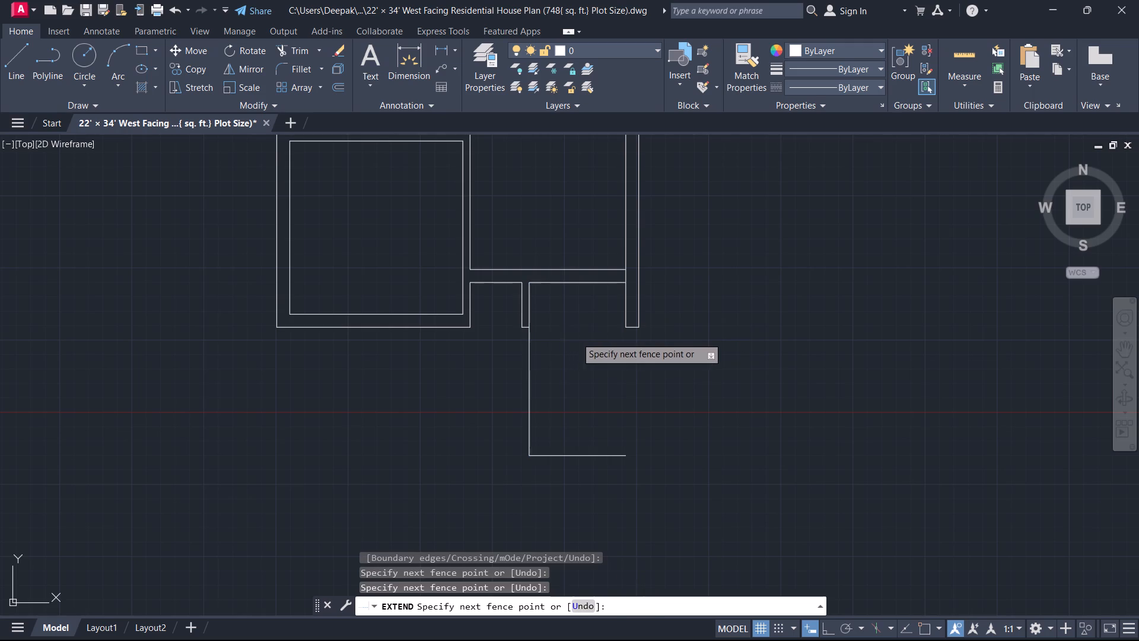
key(Escape)
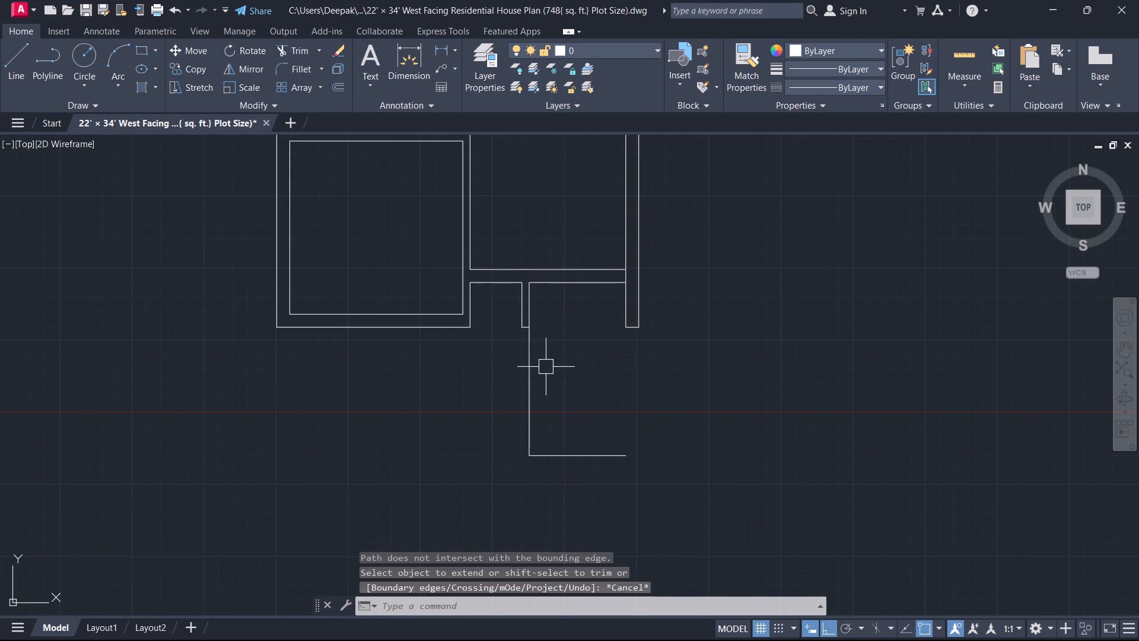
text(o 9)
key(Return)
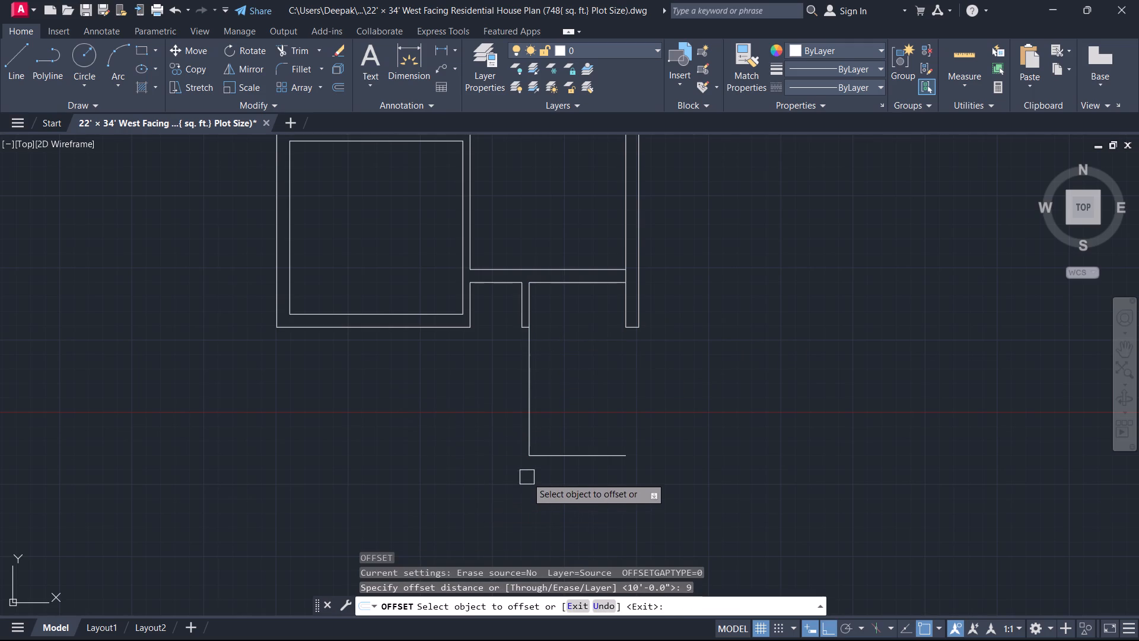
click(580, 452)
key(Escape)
Move the detached horizontal line below the plan straight up by 3'6".
drag(591, 488, 583, 468)
click(559, 421)
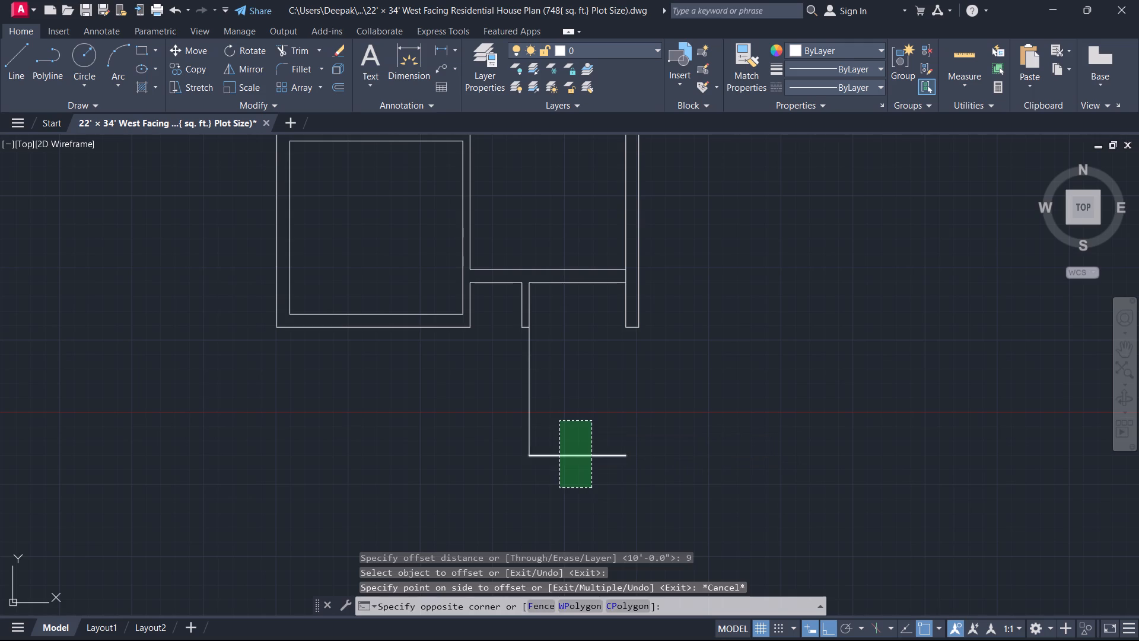
text(m)
key(space)
drag(567, 422, 573, 411)
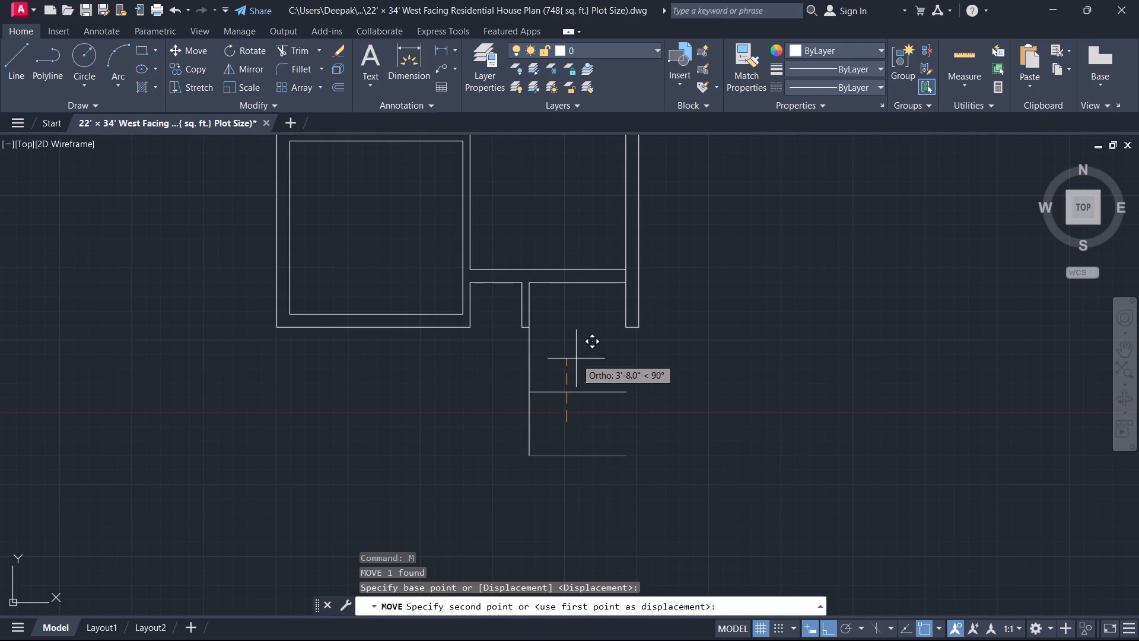
text(3'6)
key(Return)
key(Escape)
Offset the moved horizontal line downward by 9 inches to form the compartment's bottom wall.
text(o 9)
key(Return)
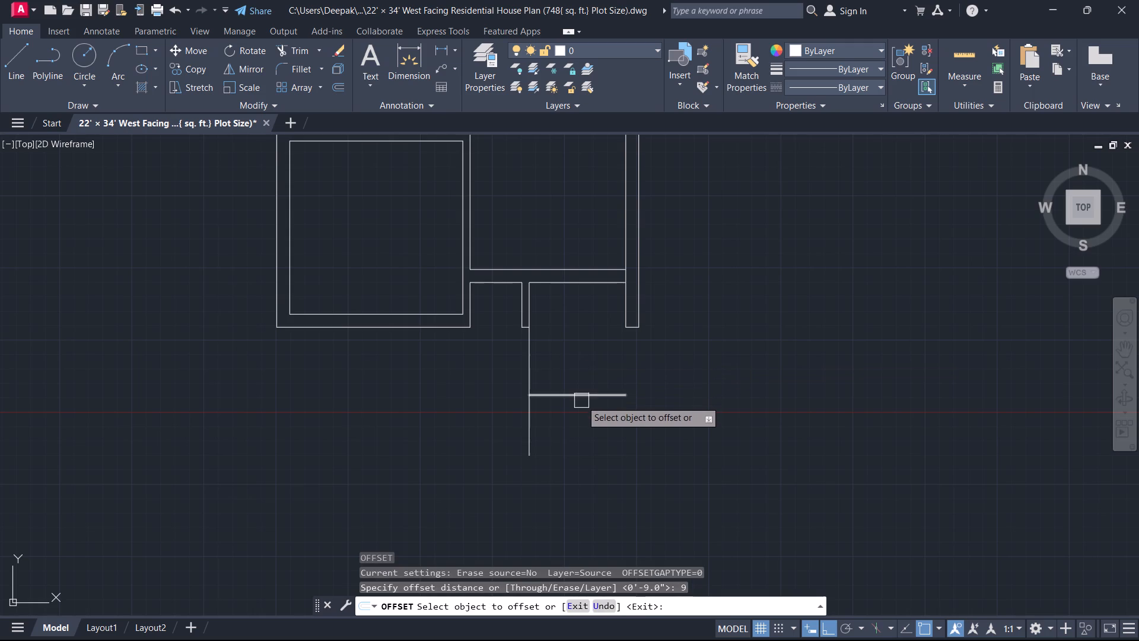
click(581, 401)
click(587, 436)
key(Escape)
Fillet the partition's left line with the lower line of the 9-inch bottom wall into a sharp corner.
key(f)
key(space)
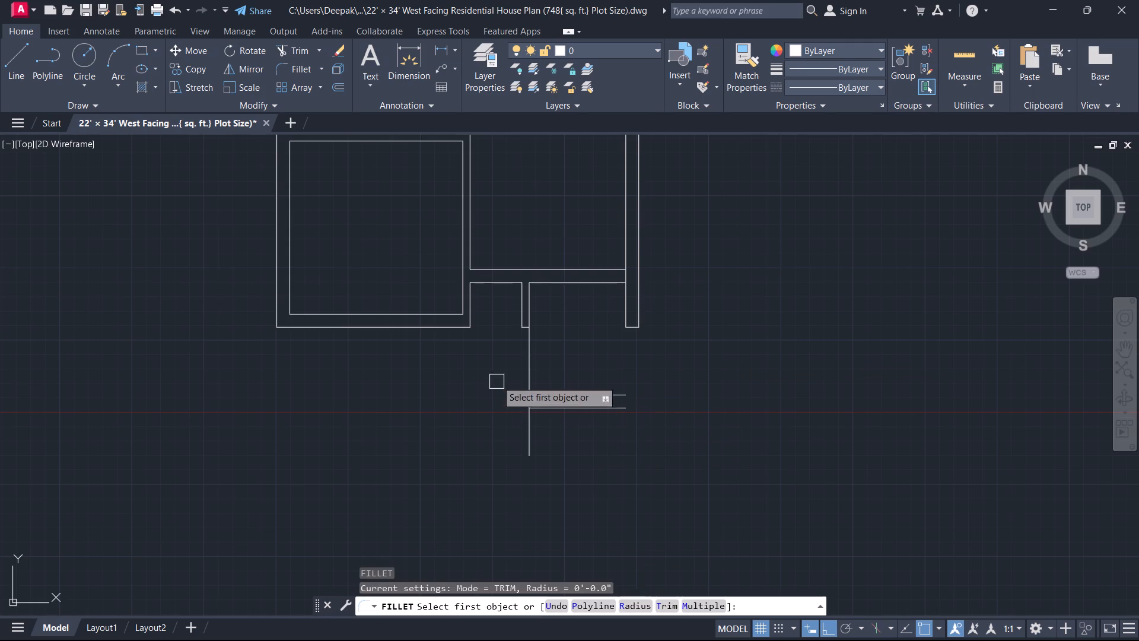
click(518, 310)
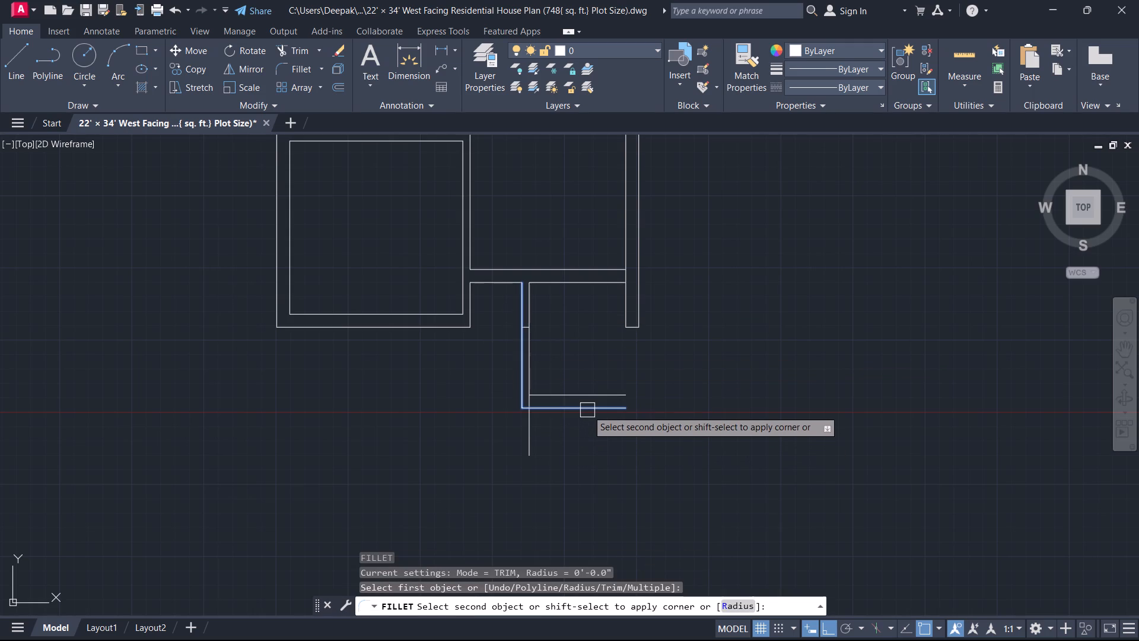
click(587, 410)
key(Escape)
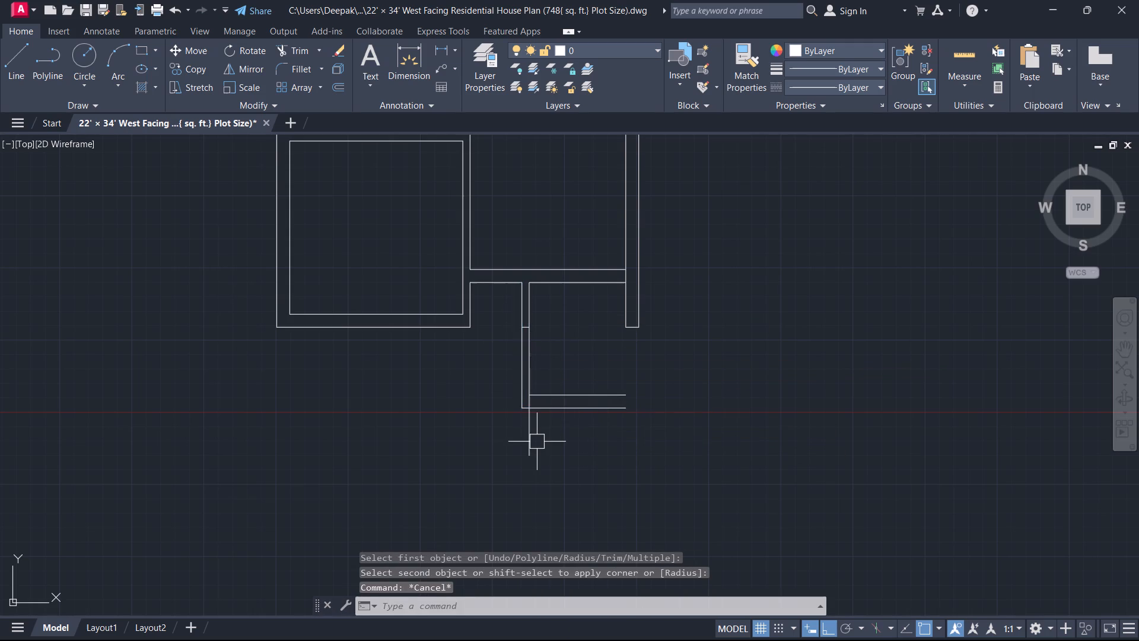
Trim the partition's right line where it runs below the bottom wall's upper line.
key(t)
key(r)
key(space)
click(524, 435)
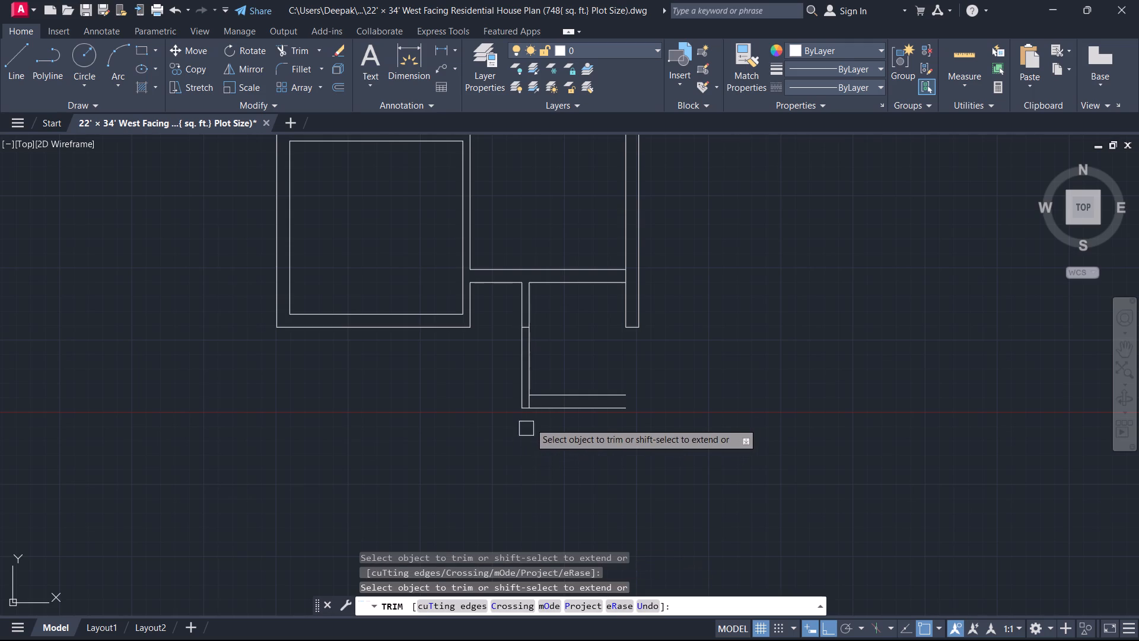
scroll(534, 380, up, 4)
drag(517, 523, 507, 519)
click(478, 512)
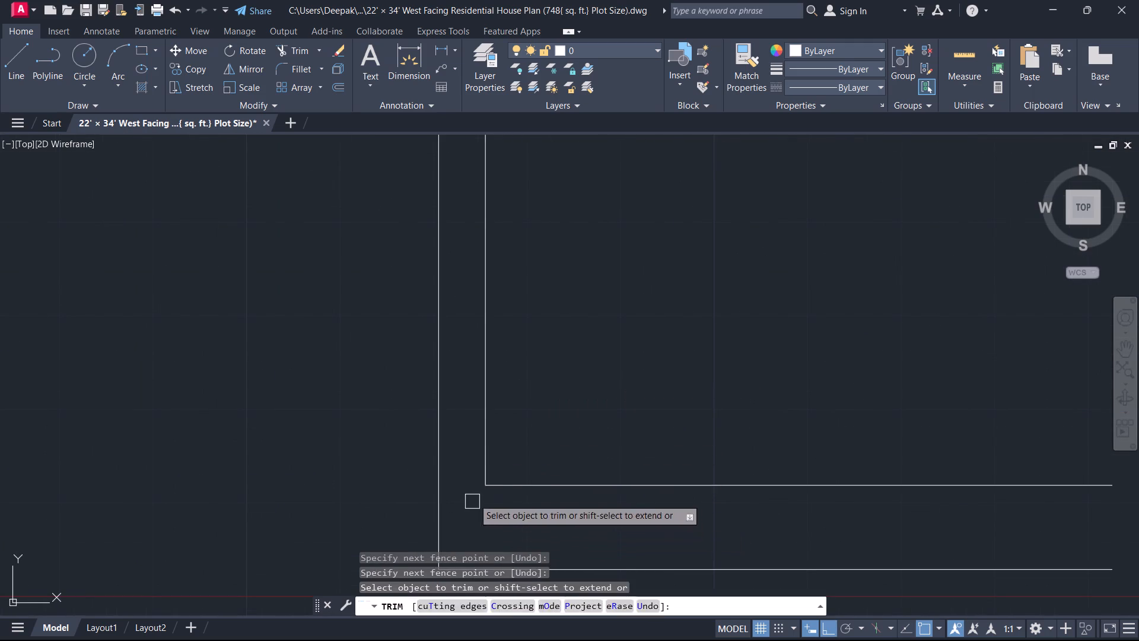
key(Escape)
Erase the short line crossing the partition at the old bottom wall level.
scroll(549, 388, down, 2)
middle_drag(571, 338, 694, 525)
scroll(658, 430, up, 1)
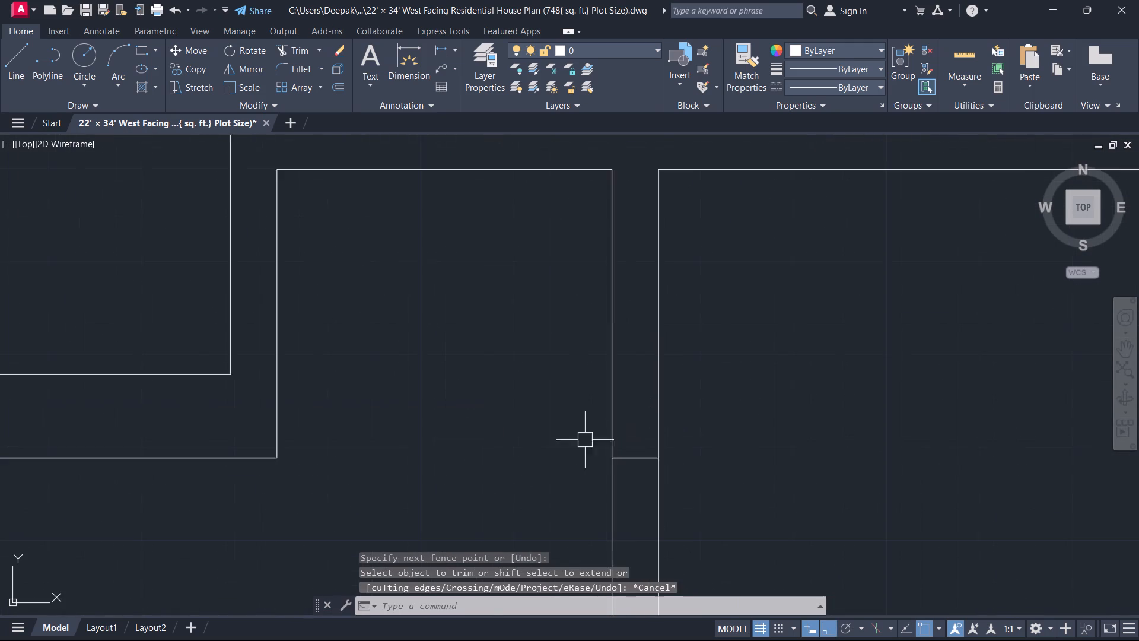
scroll(585, 440, up, 3)
drag(650, 469, 631, 455)
click(633, 443)
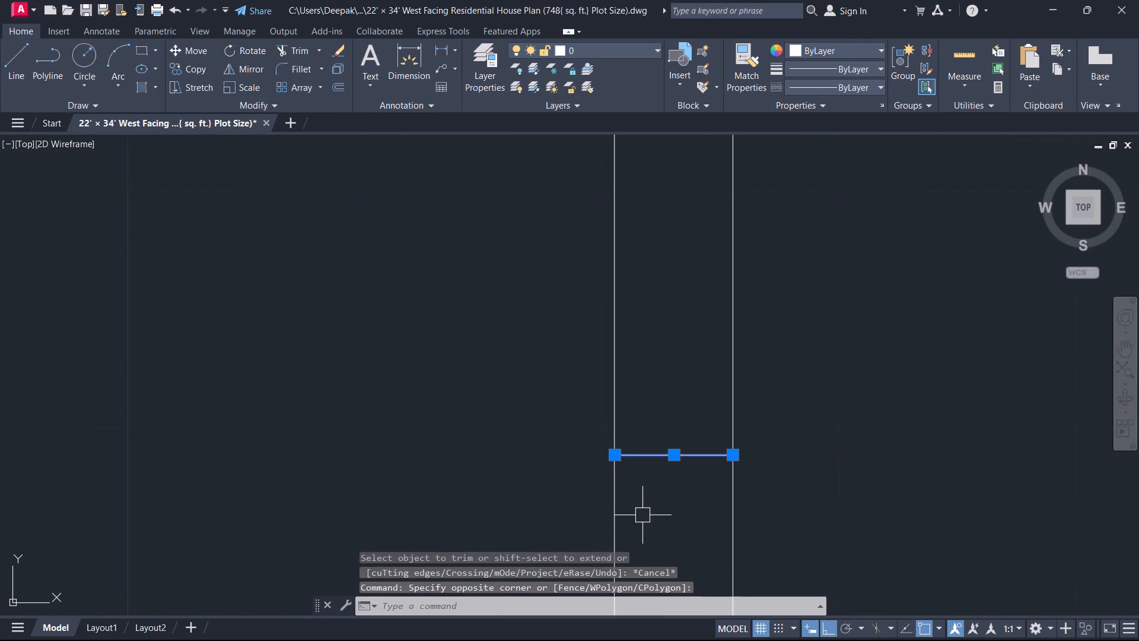
key(Delete)
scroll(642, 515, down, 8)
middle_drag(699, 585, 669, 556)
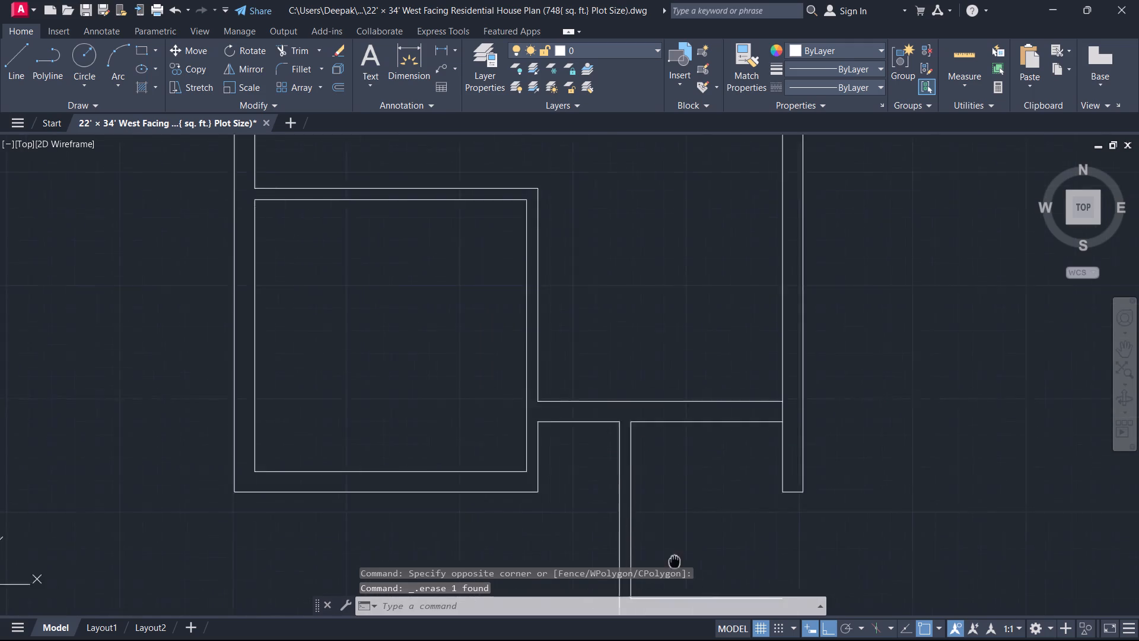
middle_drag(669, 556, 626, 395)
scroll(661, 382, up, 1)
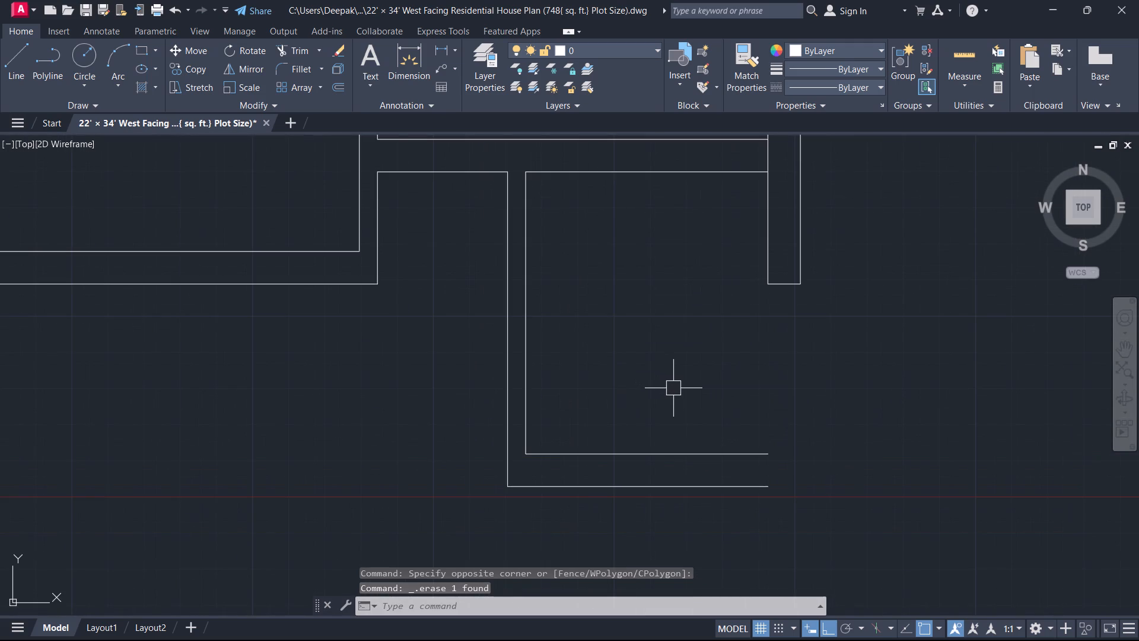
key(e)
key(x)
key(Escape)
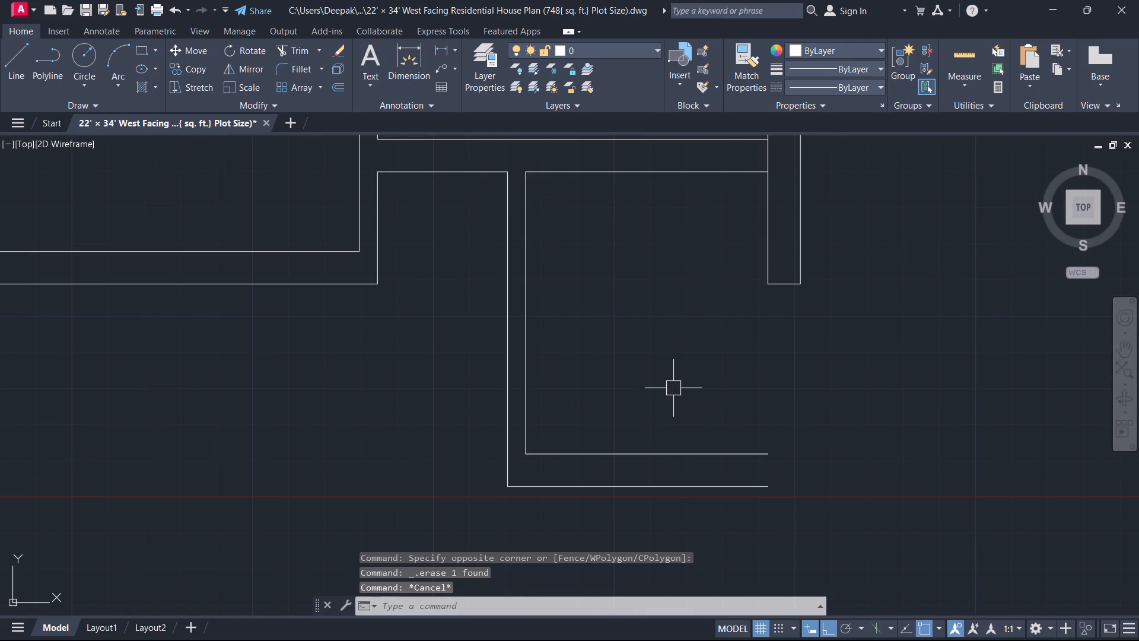
Fillet the right exterior wall's inner and outer lines with the matching lines of the new bottom wall.
text(f)
key(space)
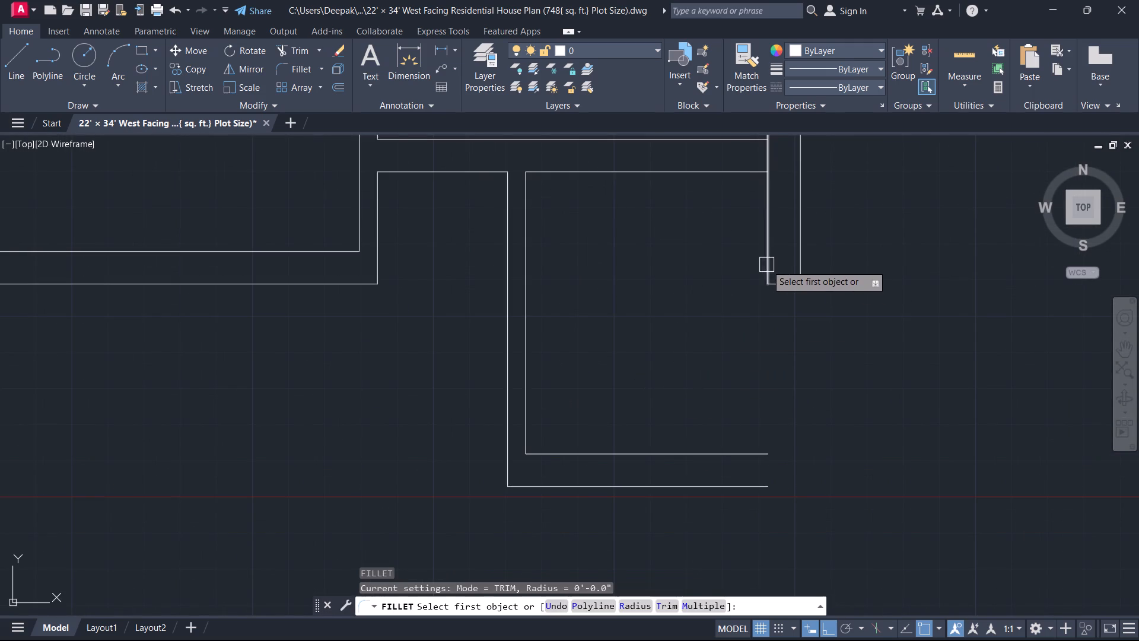
click(766, 265)
click(741, 454)
key(space)
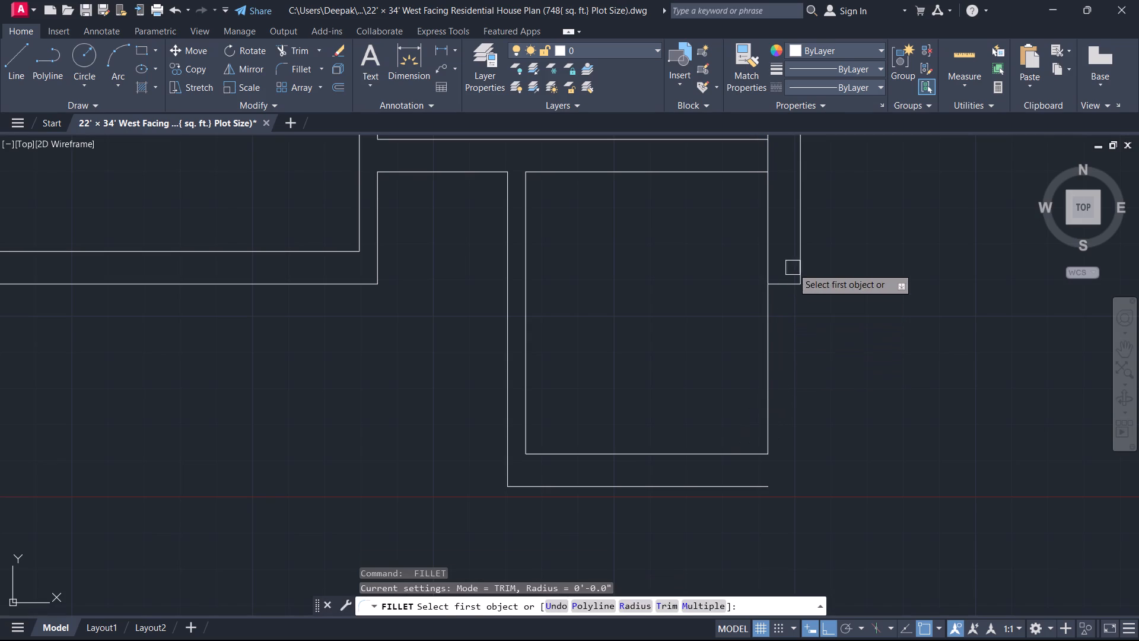
double_click(803, 249)
click(739, 491)
key(Escape)
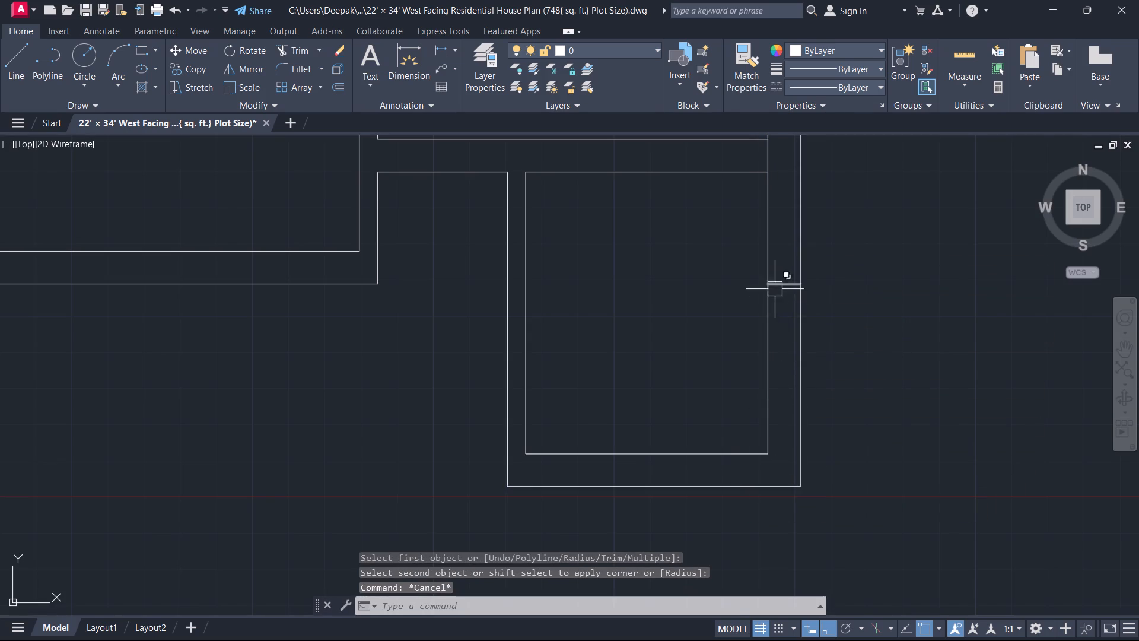
Erase the short line crossing the right exterior wall at its former lower end.
scroll(775, 289, up, 4)
click(788, 272)
click(756, 227)
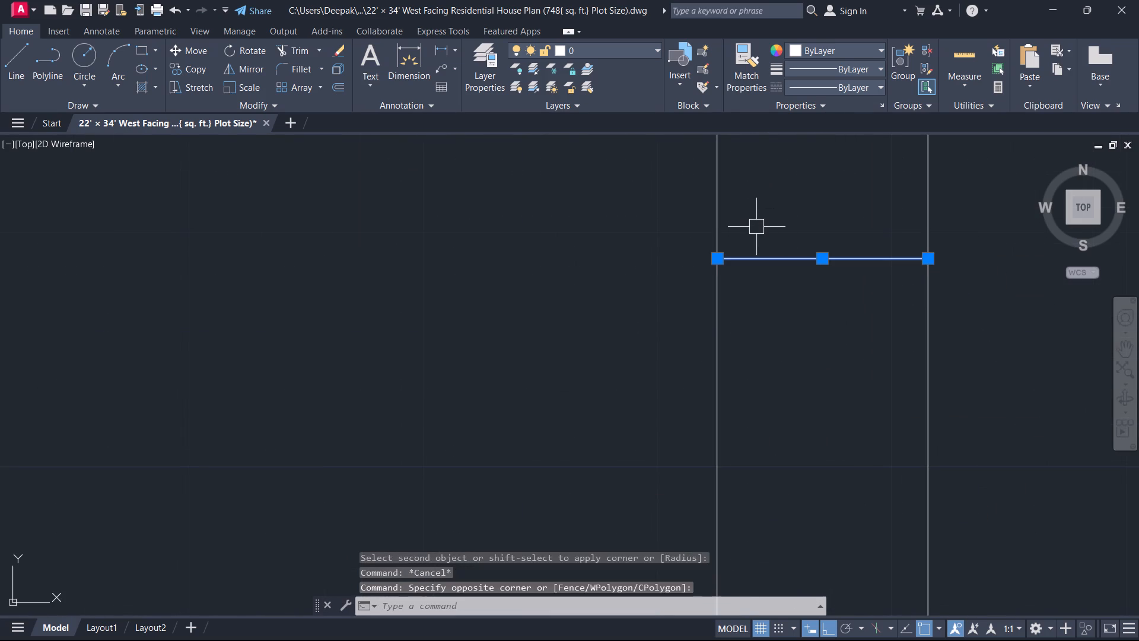
key(Delete)
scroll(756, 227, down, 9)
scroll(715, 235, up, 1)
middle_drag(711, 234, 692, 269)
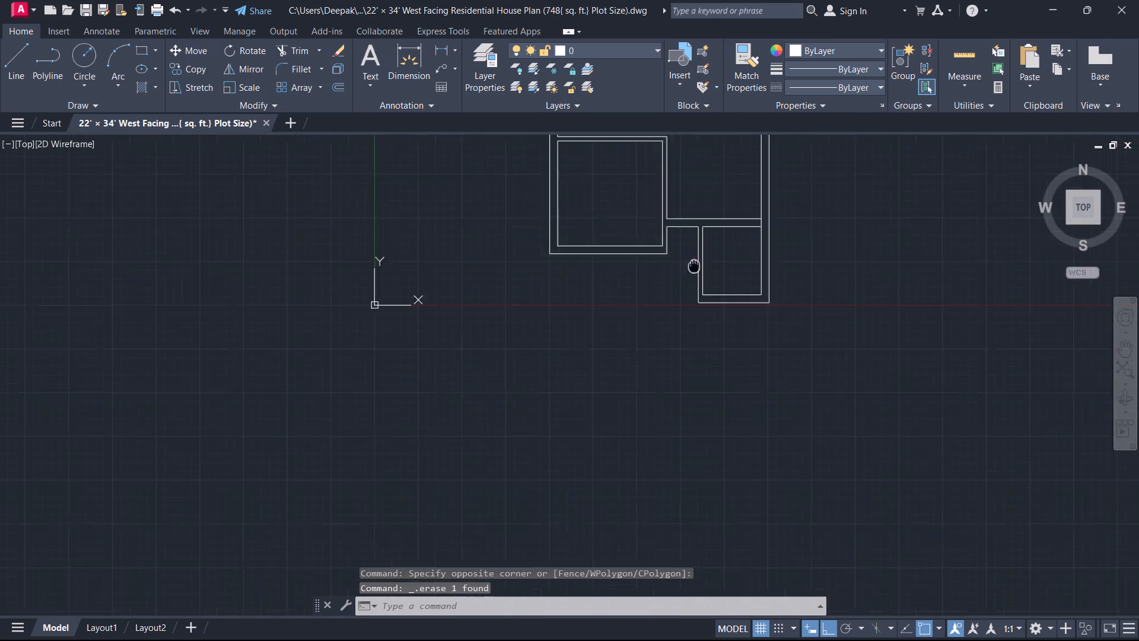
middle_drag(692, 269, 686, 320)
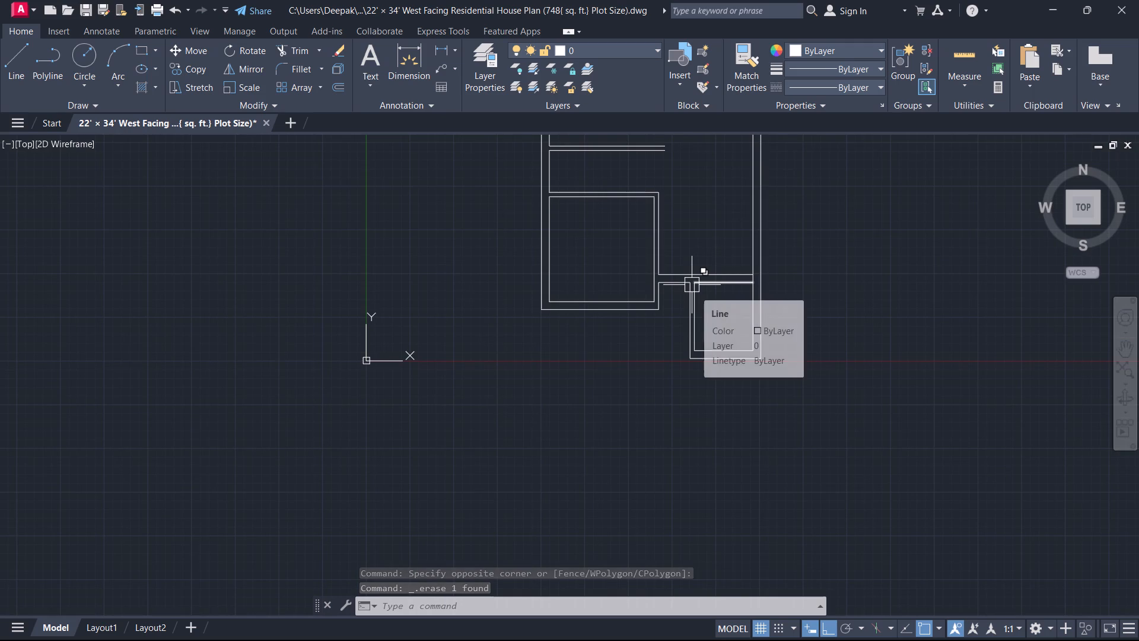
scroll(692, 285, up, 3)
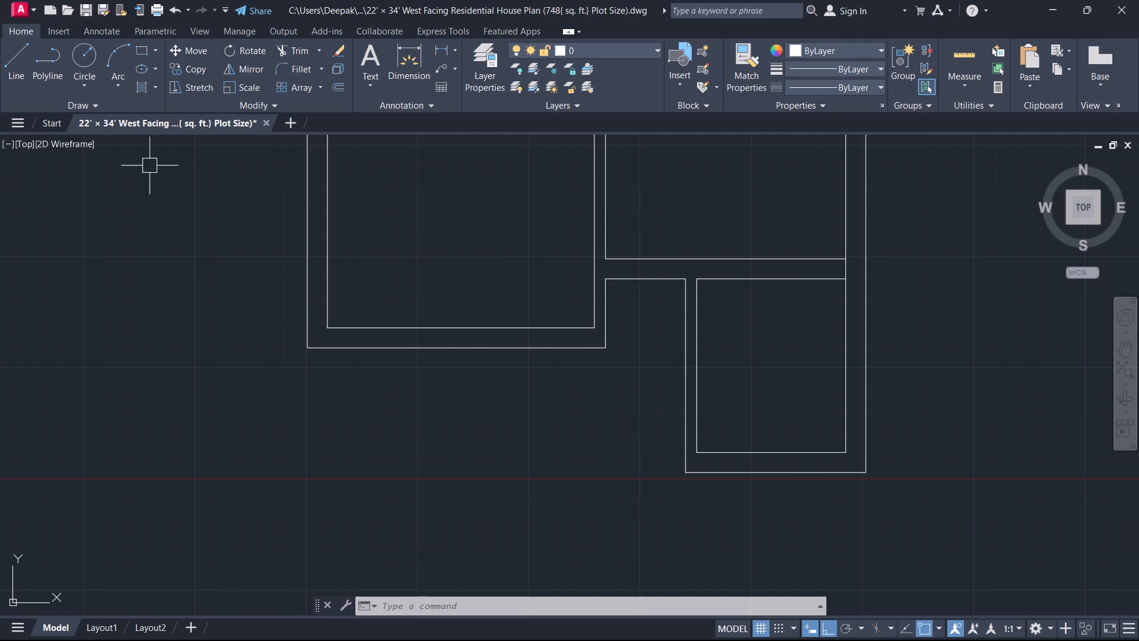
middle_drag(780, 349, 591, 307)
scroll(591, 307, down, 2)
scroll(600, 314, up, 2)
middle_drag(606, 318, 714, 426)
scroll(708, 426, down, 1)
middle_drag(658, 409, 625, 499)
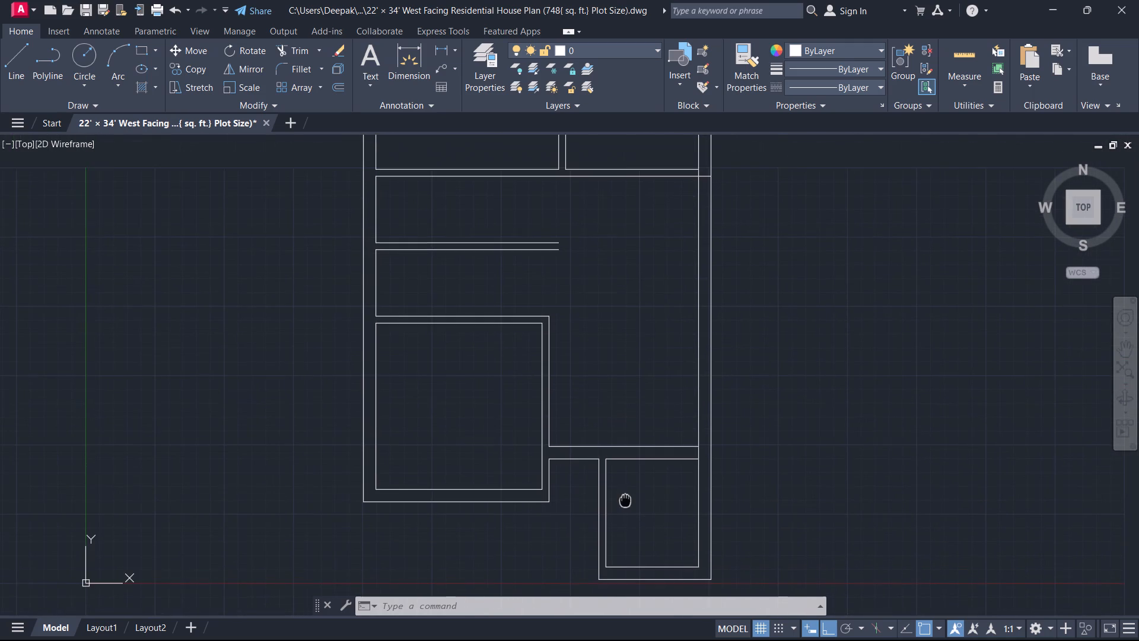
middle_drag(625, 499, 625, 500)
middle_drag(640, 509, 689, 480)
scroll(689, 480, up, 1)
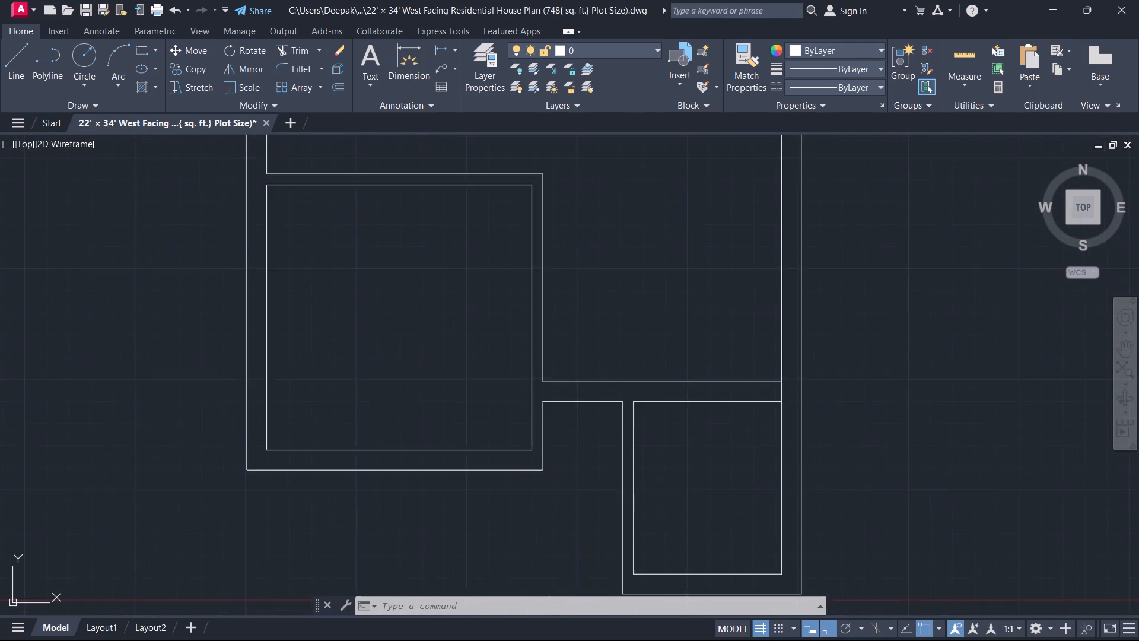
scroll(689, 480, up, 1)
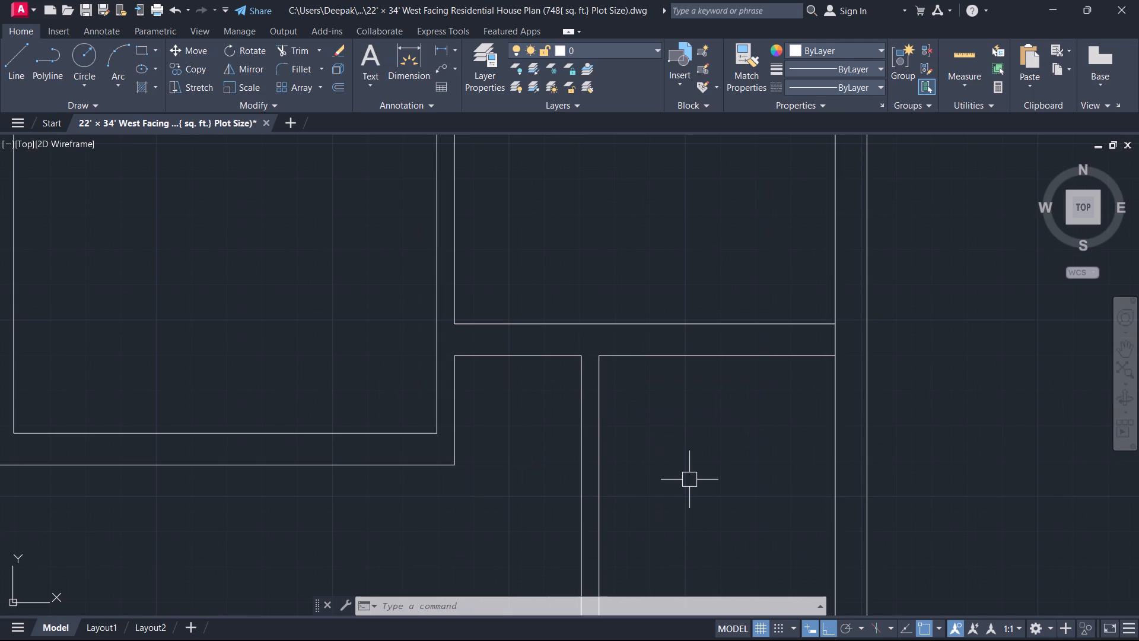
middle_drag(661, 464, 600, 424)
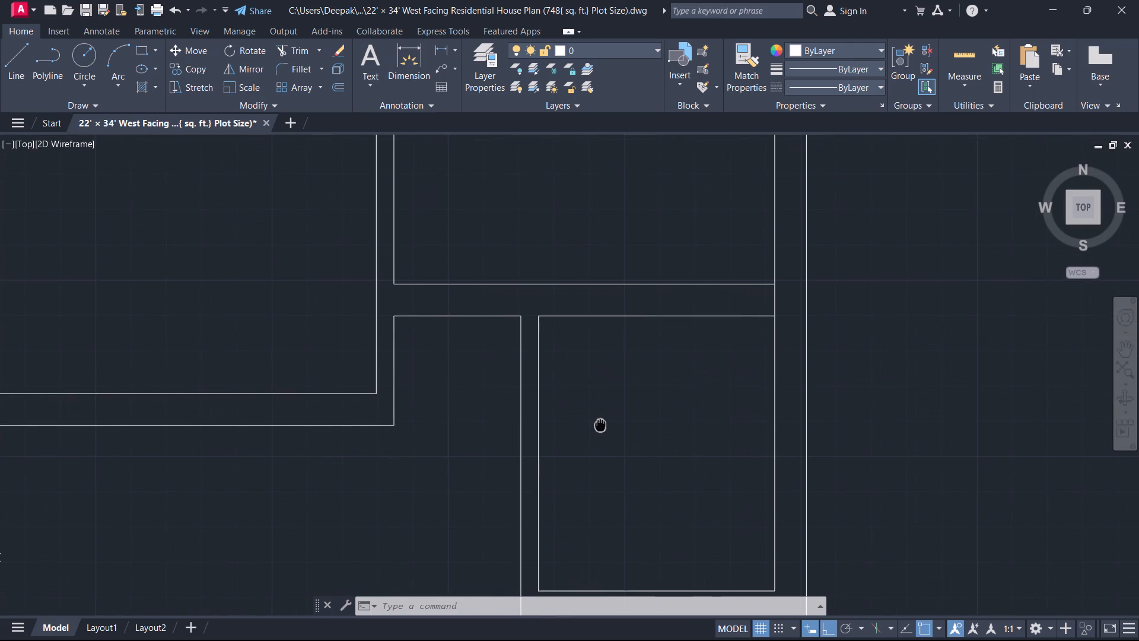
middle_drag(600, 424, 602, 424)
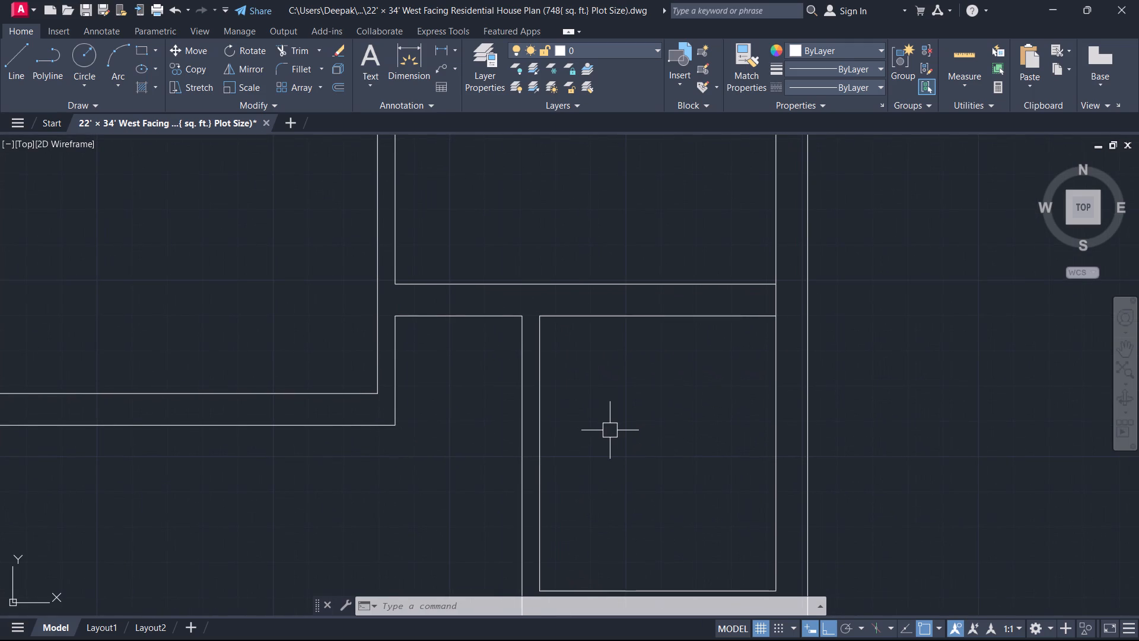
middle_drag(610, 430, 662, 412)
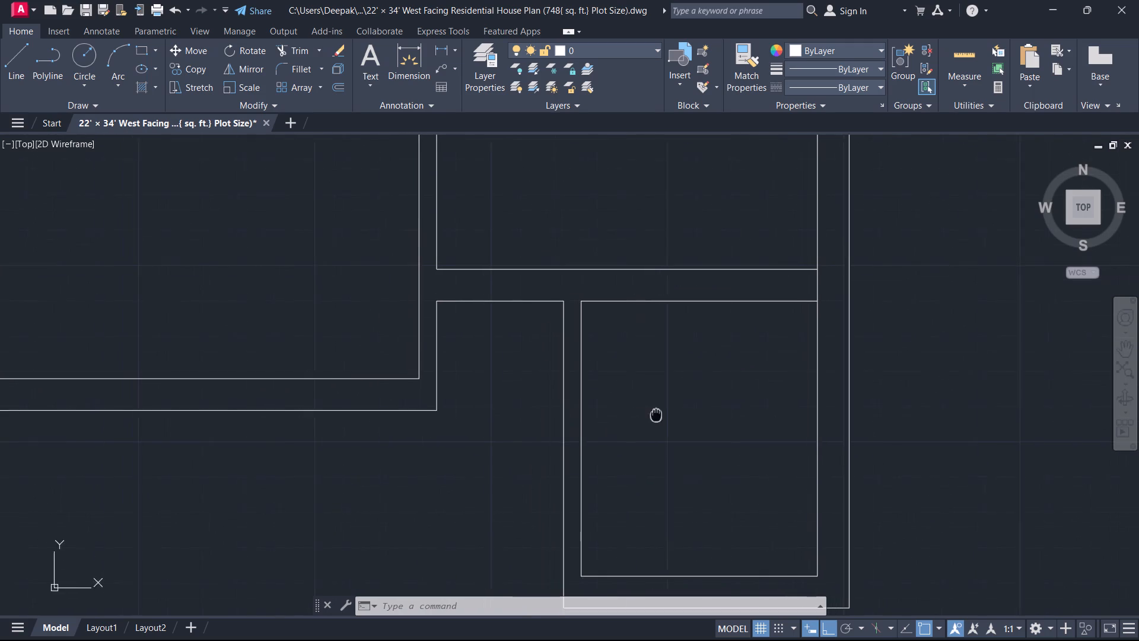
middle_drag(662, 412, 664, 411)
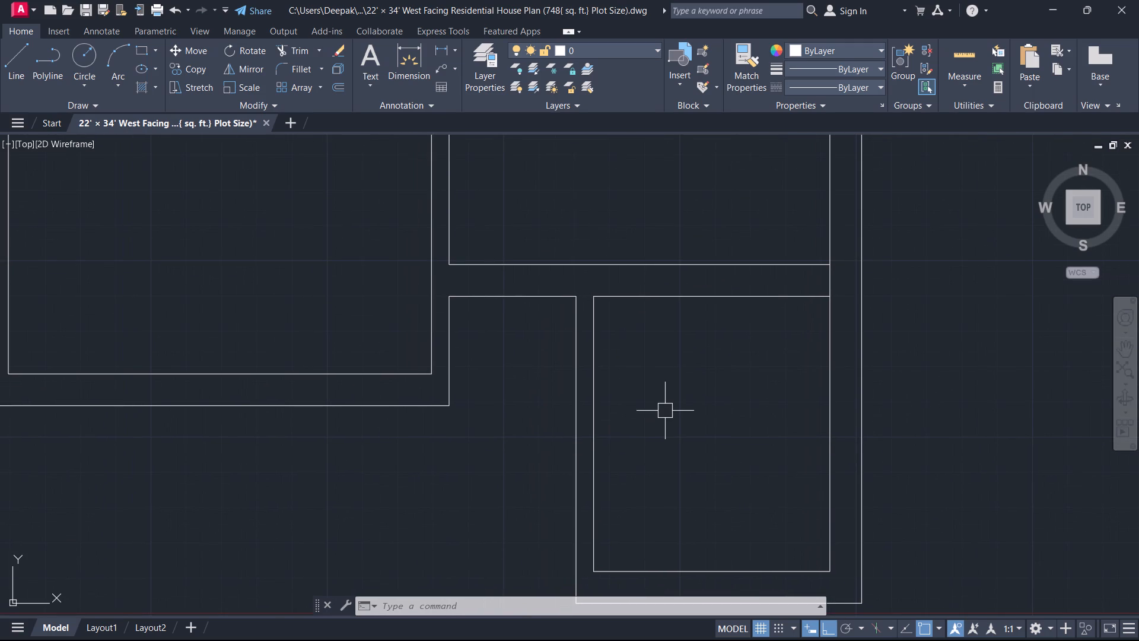
Examine the lower right compartment's walls and their junctions with the rest of the plan.
middle_drag(669, 411, 705, 336)
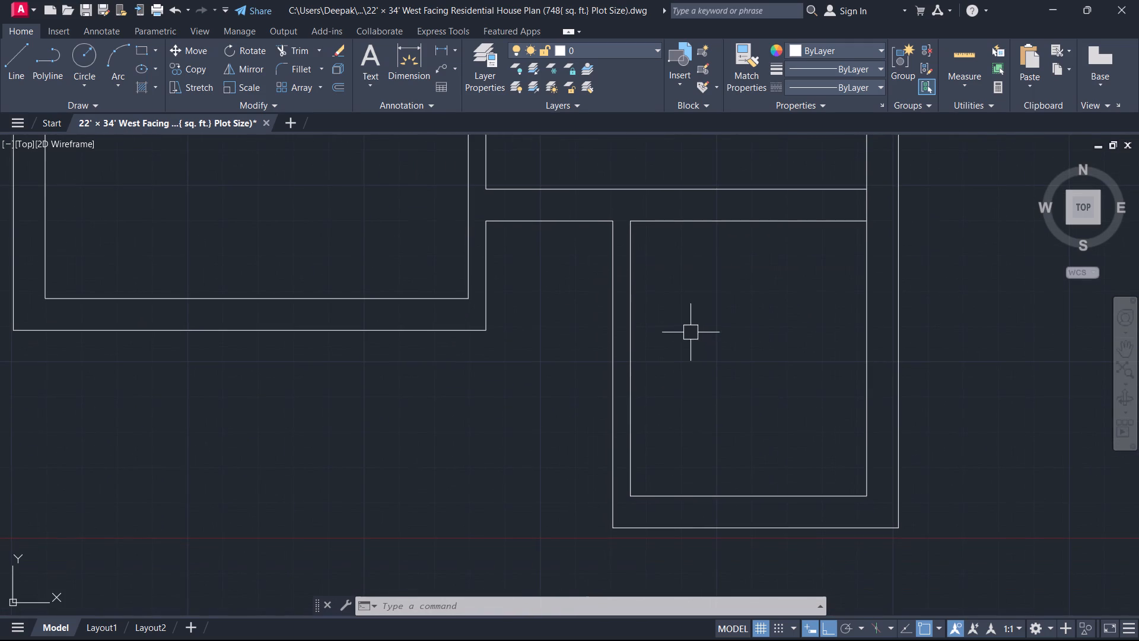
middle_drag(659, 322, 620, 309)
middle_click(620, 309)
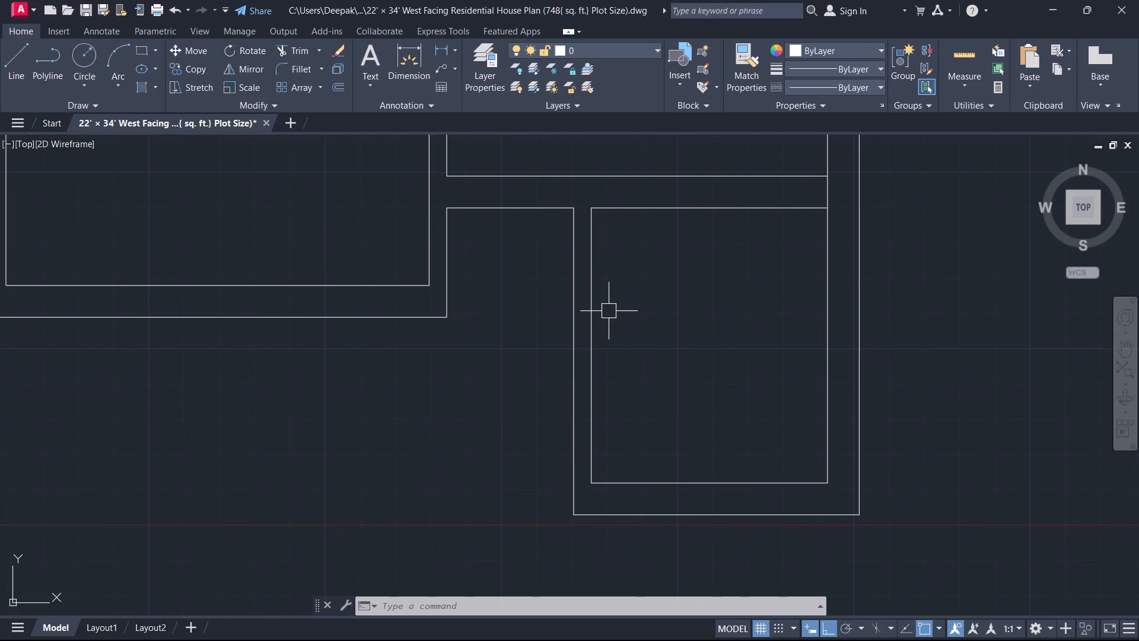
middle_drag(606, 312, 604, 337)
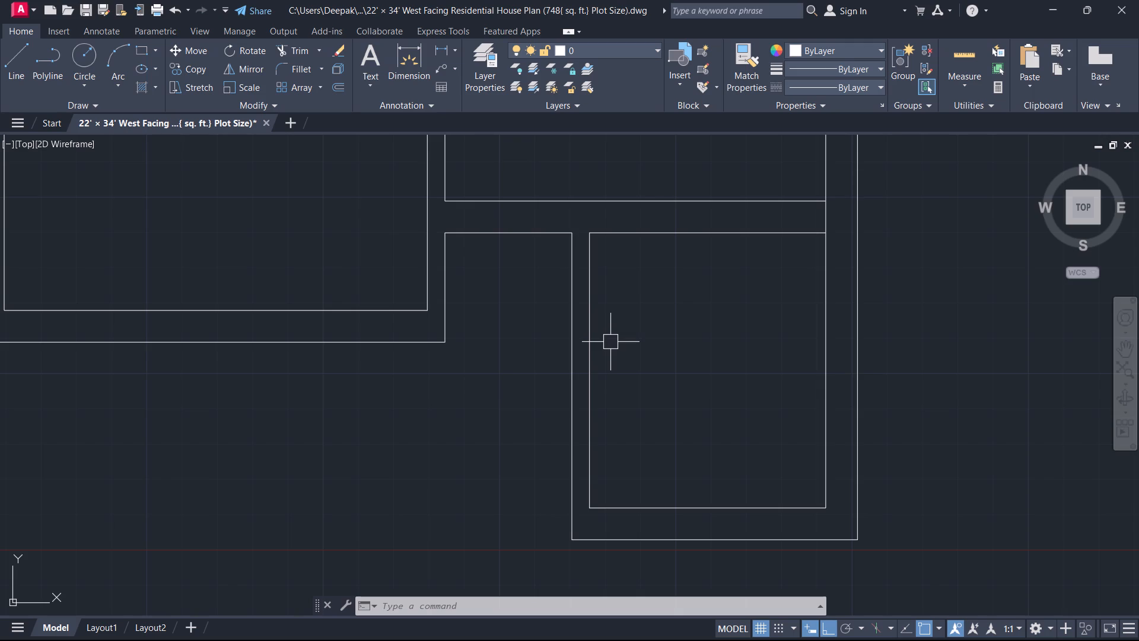
middle_drag(616, 345, 569, 319)
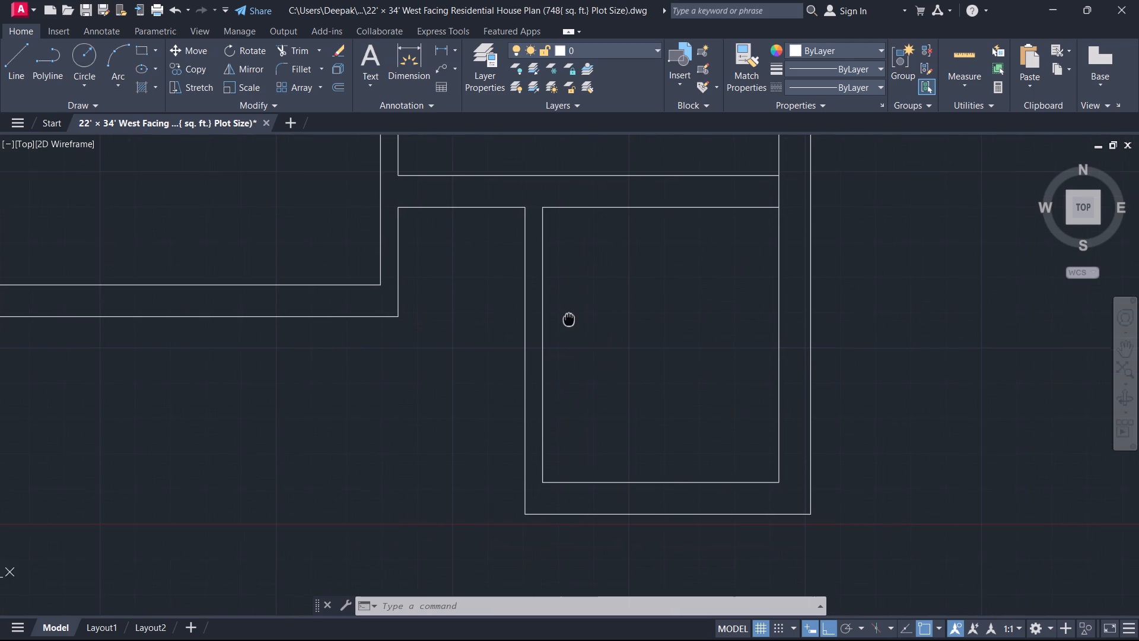
middle_drag(569, 319, 562, 358)
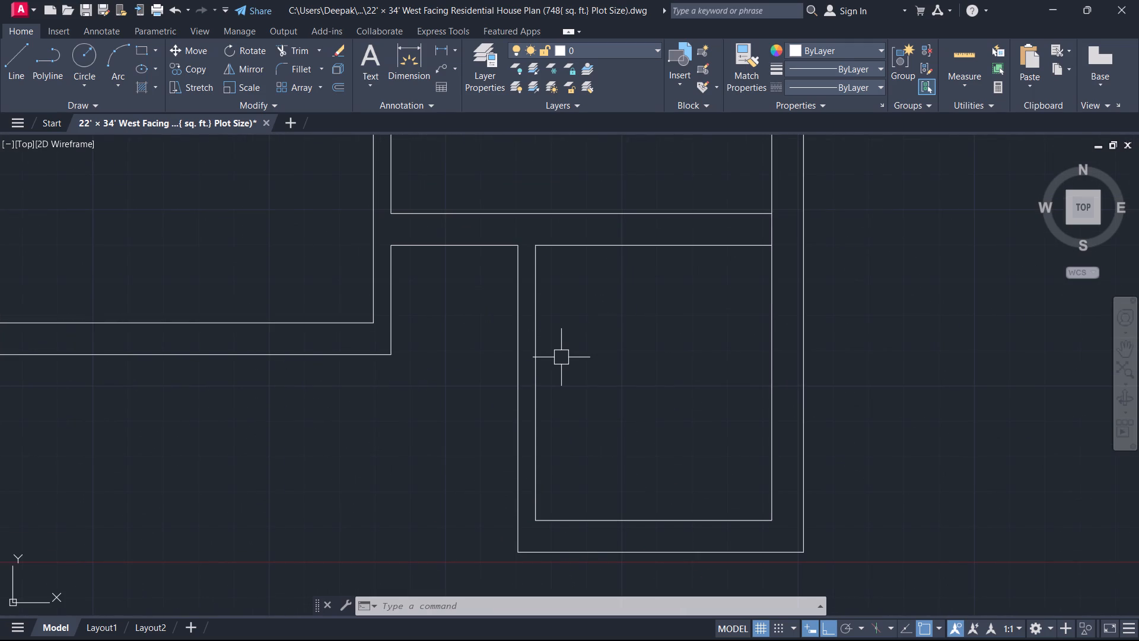
scroll(562, 358, up, 1)
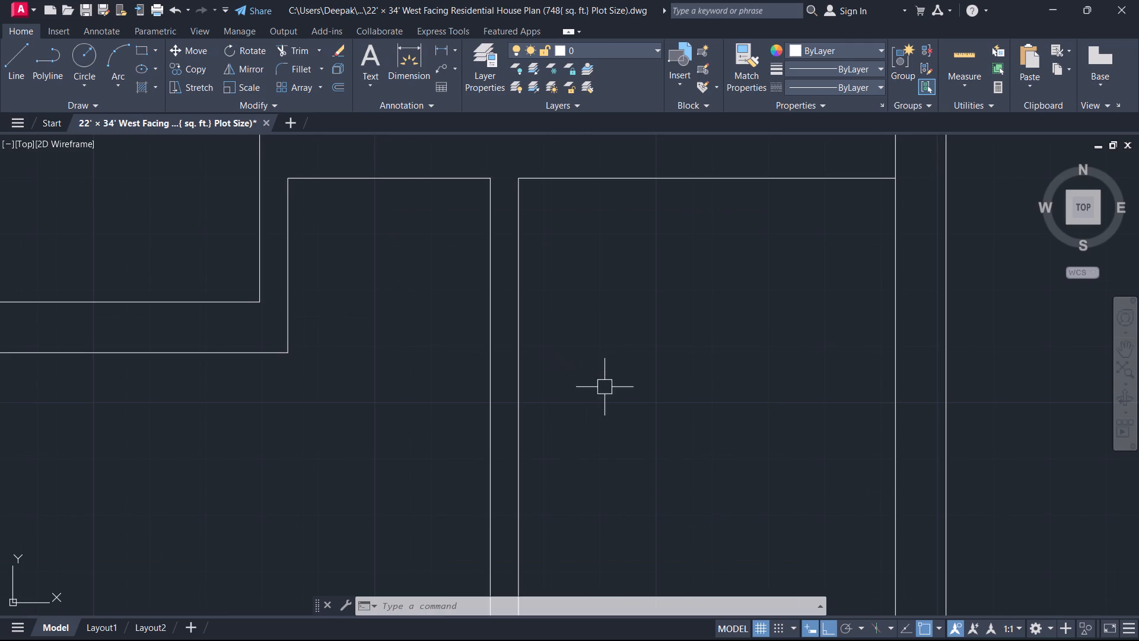
middle_drag(601, 385, 640, 306)
scroll(596, 382, down, 2)
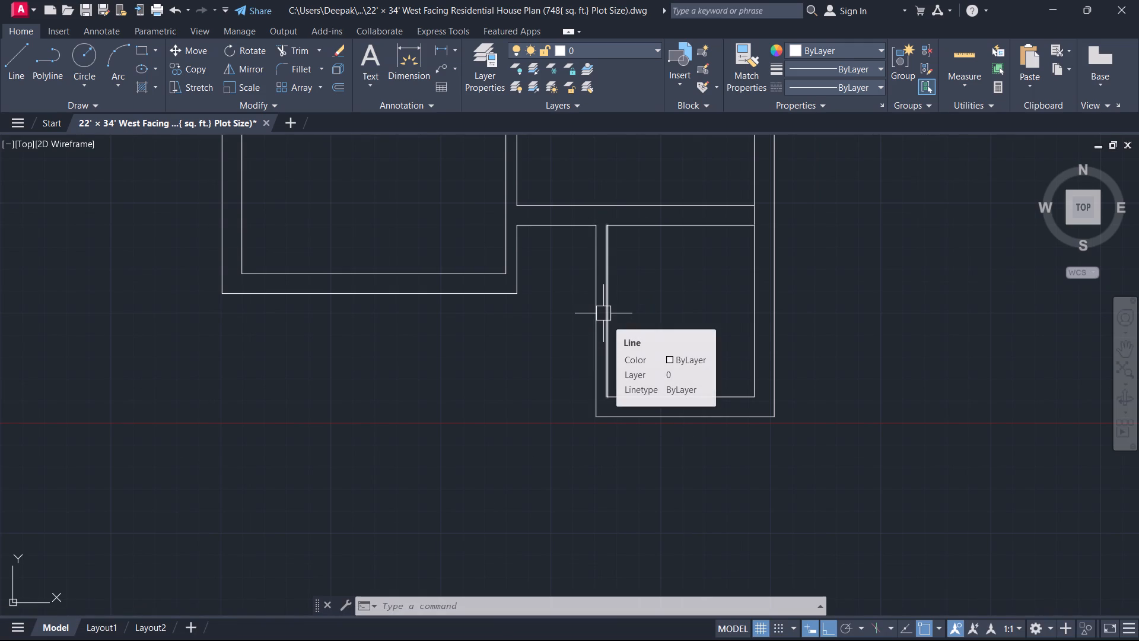
scroll(594, 437, down, 1)
middle_drag(706, 329, 695, 369)
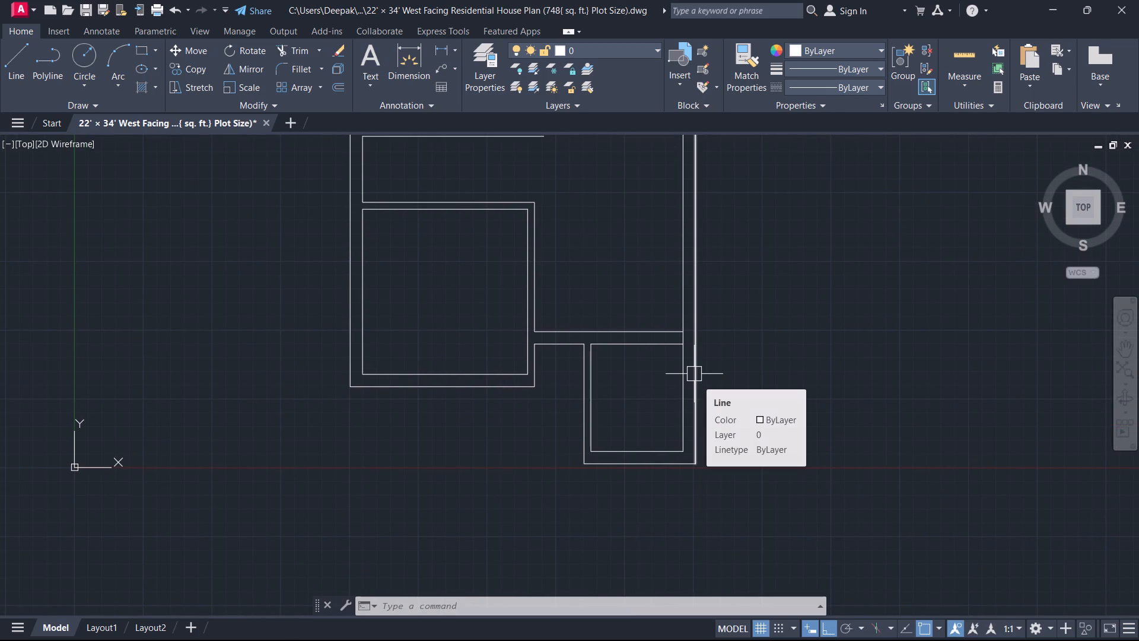
scroll(647, 381, up, 2)
middle_drag(645, 385, 720, 458)
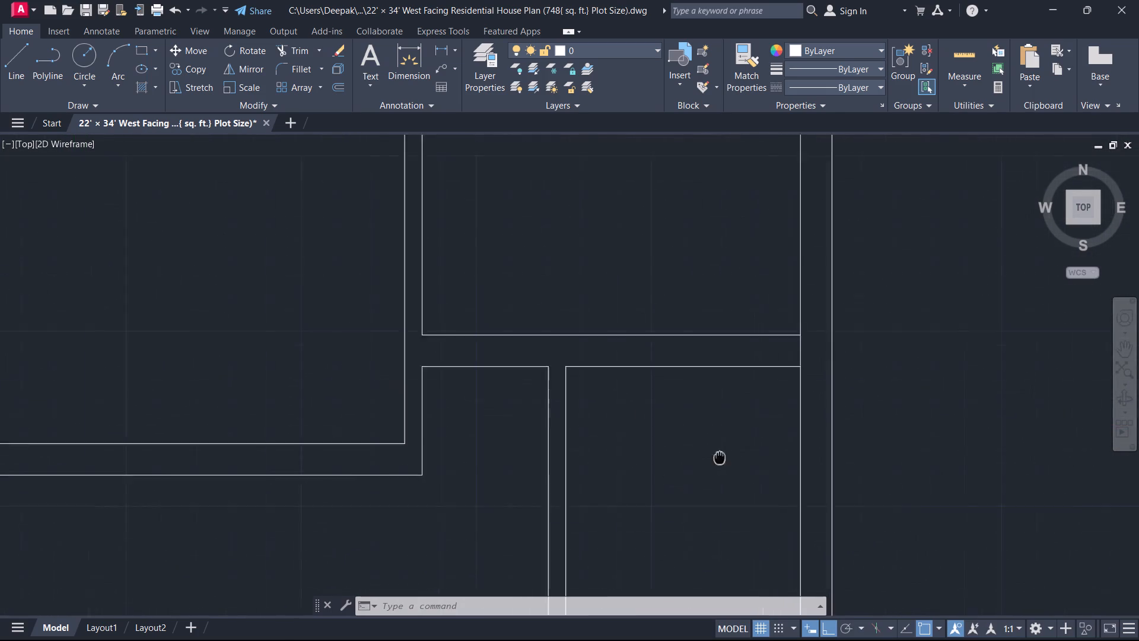
middle_drag(720, 458, 1016, 339)
scroll(1016, 339, down, 1)
middle_drag(991, 361, 928, 366)
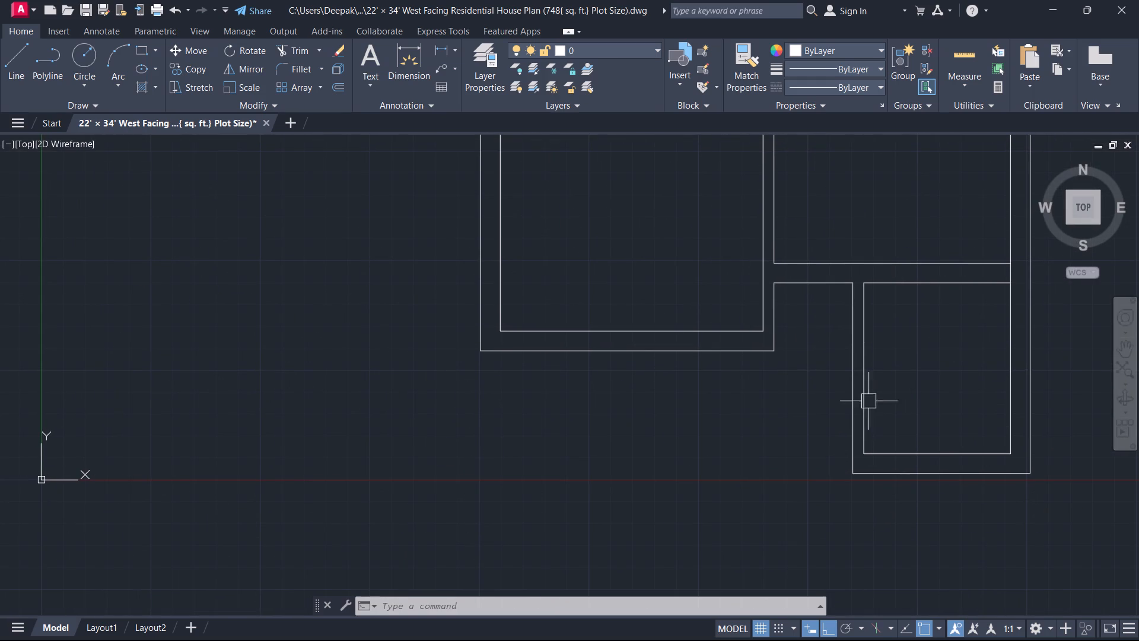
middle_drag(719, 459, 875, 362)
scroll(875, 362, down, 2)
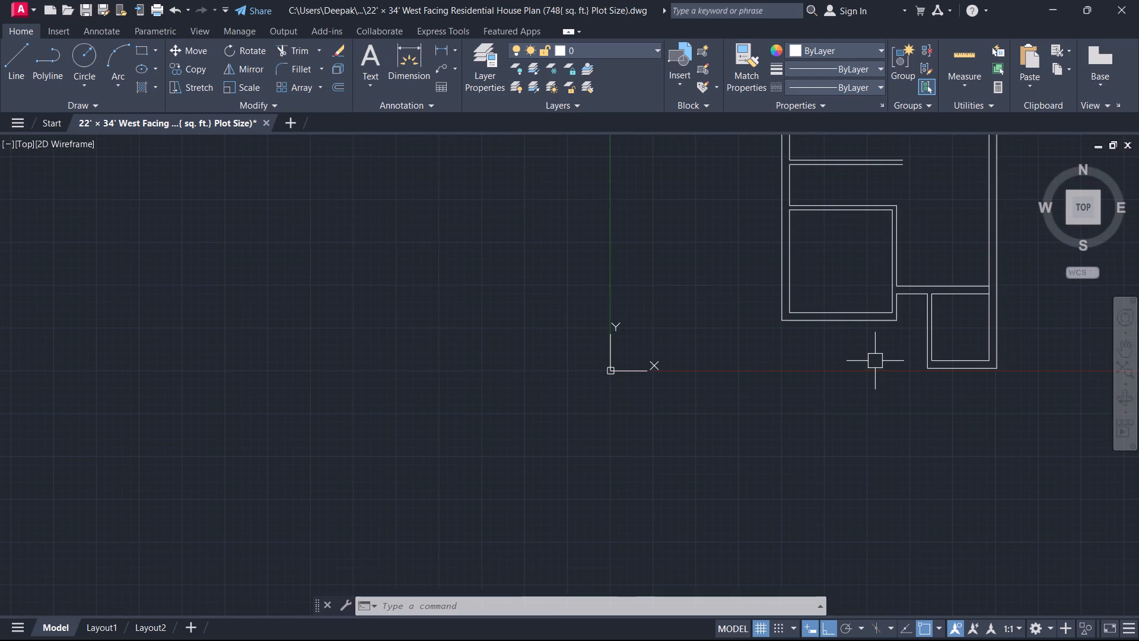
middle_drag(861, 373, 799, 358)
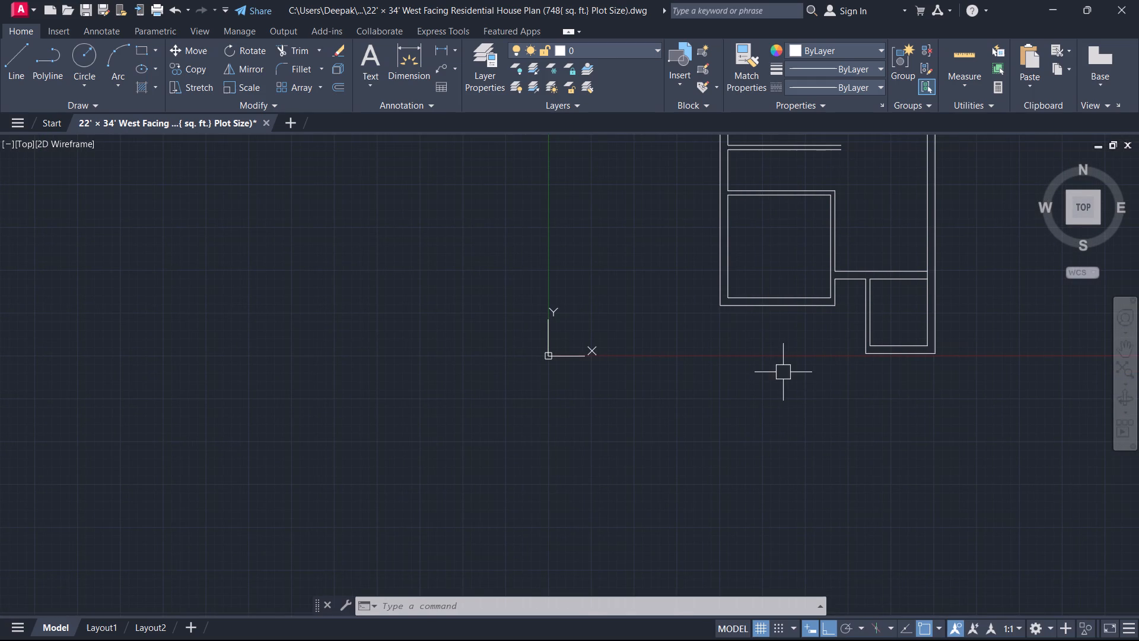
Offset the lower right compartment's outer bottom line 4' downward.
text(o 4')
key(Return)
scroll(850, 373, up, 2)
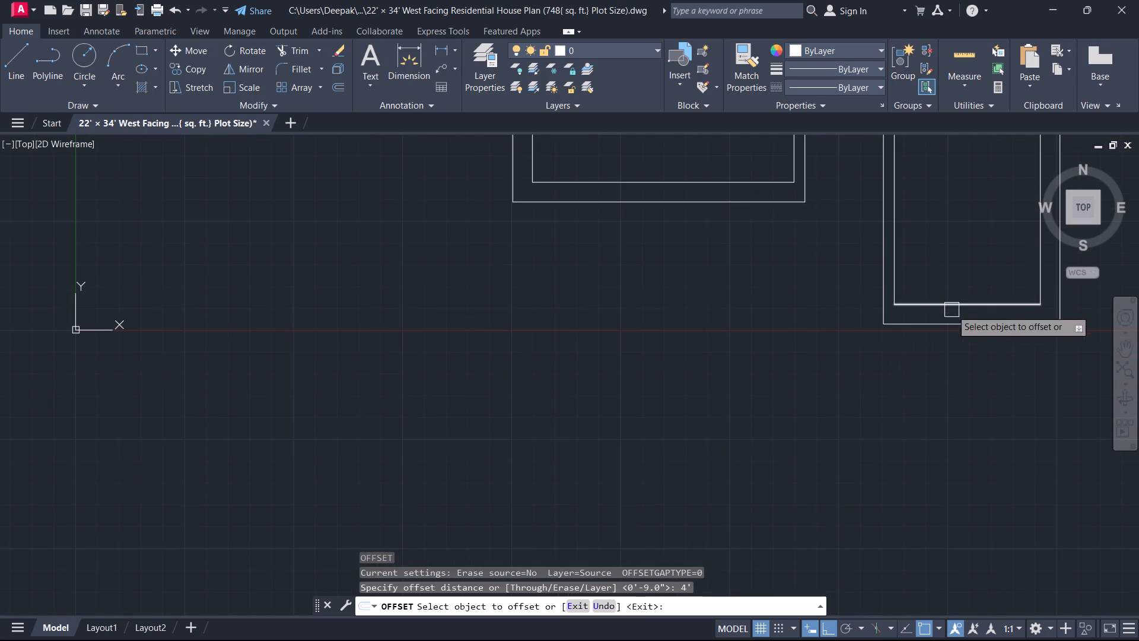
click(952, 320)
click(952, 351)
key(Escape)
Fillet the new lower line with the outer lines of the left and right exterior walls at radius 0.
middle_drag(949, 369, 922, 356)
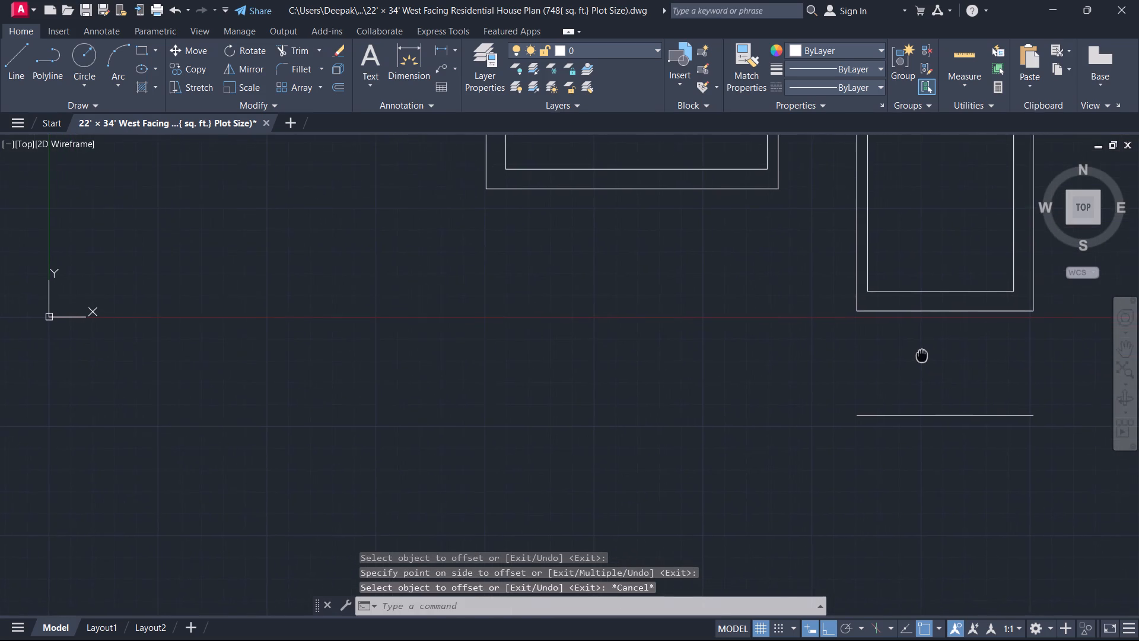
middle_drag(922, 356, 902, 359)
key(f)
key(space)
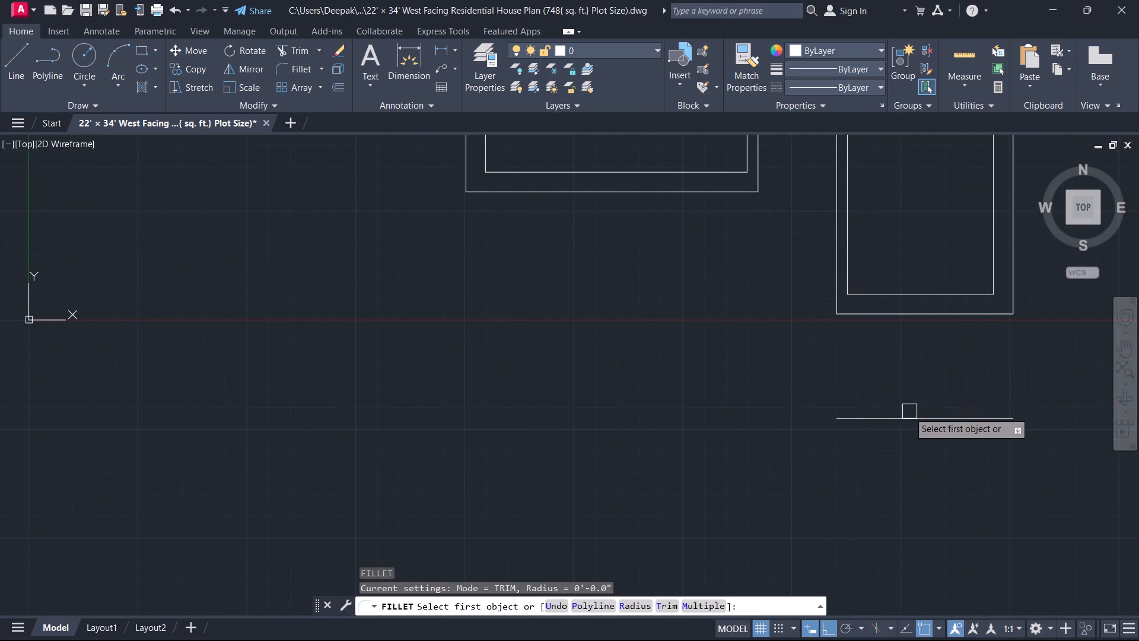
drag(911, 415, 906, 408)
click(460, 167)
key(Escape)
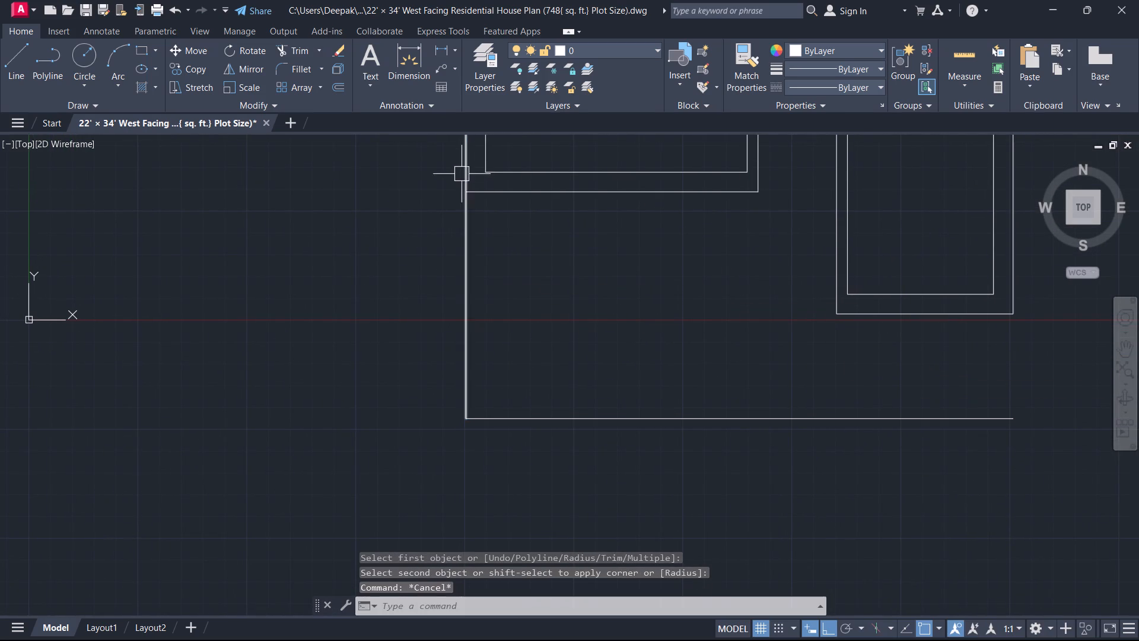
scroll(530, 258, down, 2)
middle_drag(516, 250, 320, 291)
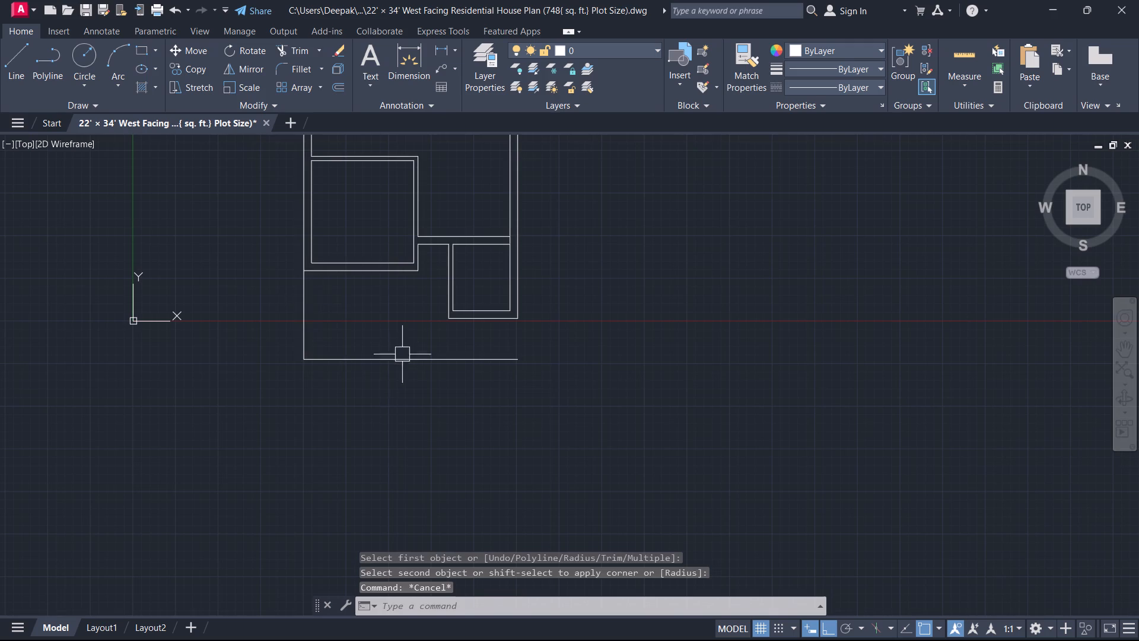
key(space)
scroll(488, 313, up, 2)
click(559, 302)
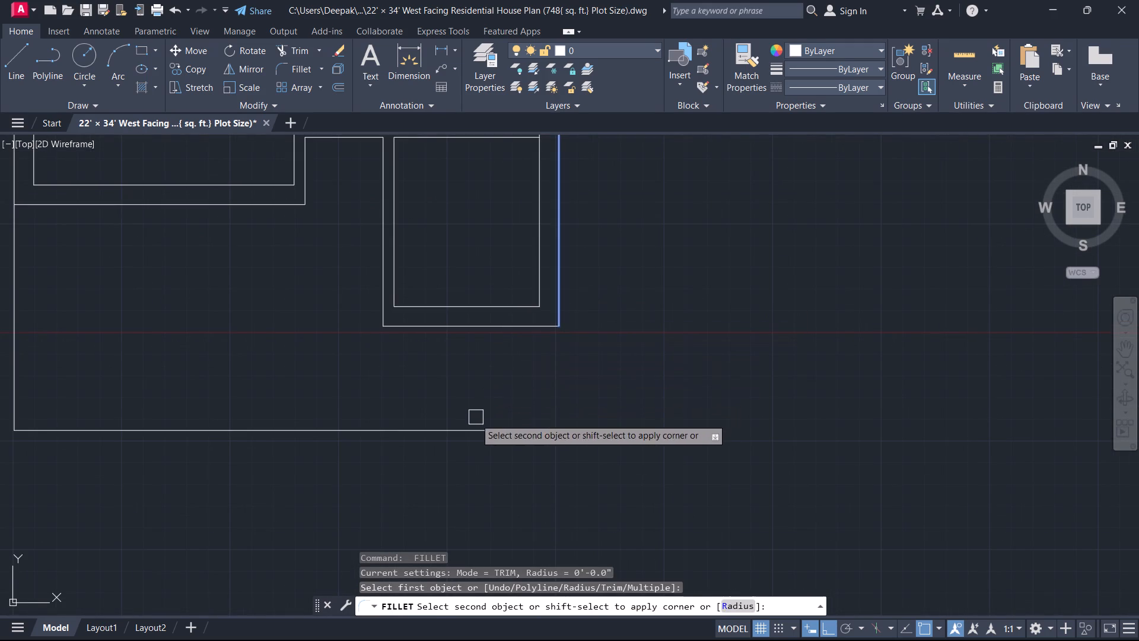
click(469, 430)
key(Escape)
Fillet the vertical line on the recess's left side with the lower right compartment's outer bottom line.
scroll(442, 386, down, 3)
middle_drag(438, 382, 676, 393)
scroll(674, 386, up, 2)
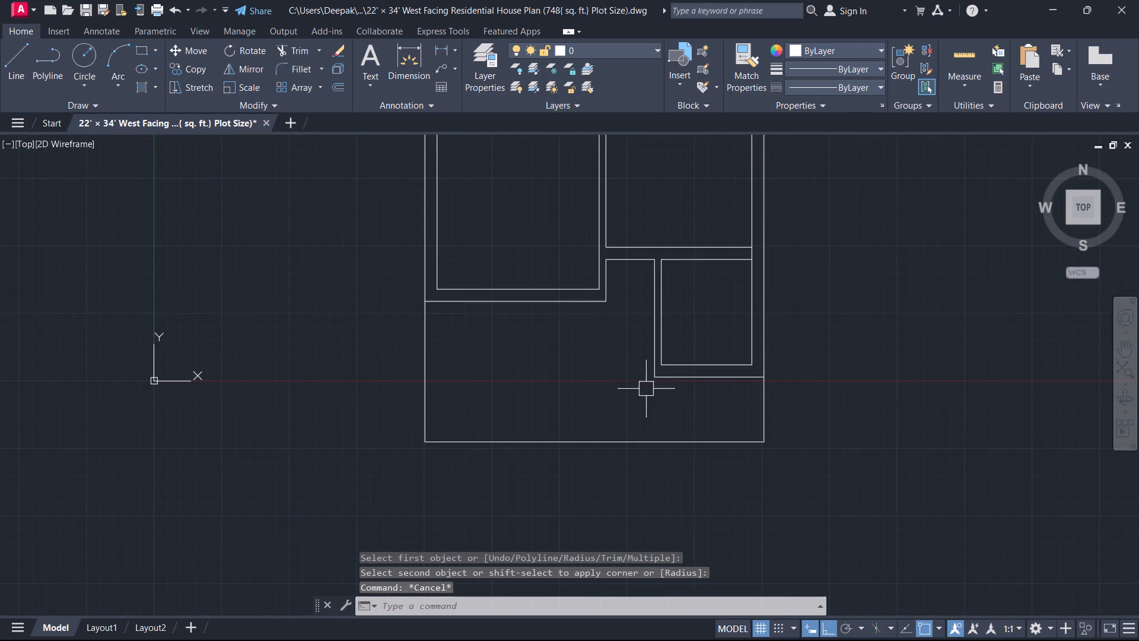
middle_drag(624, 391, 669, 315)
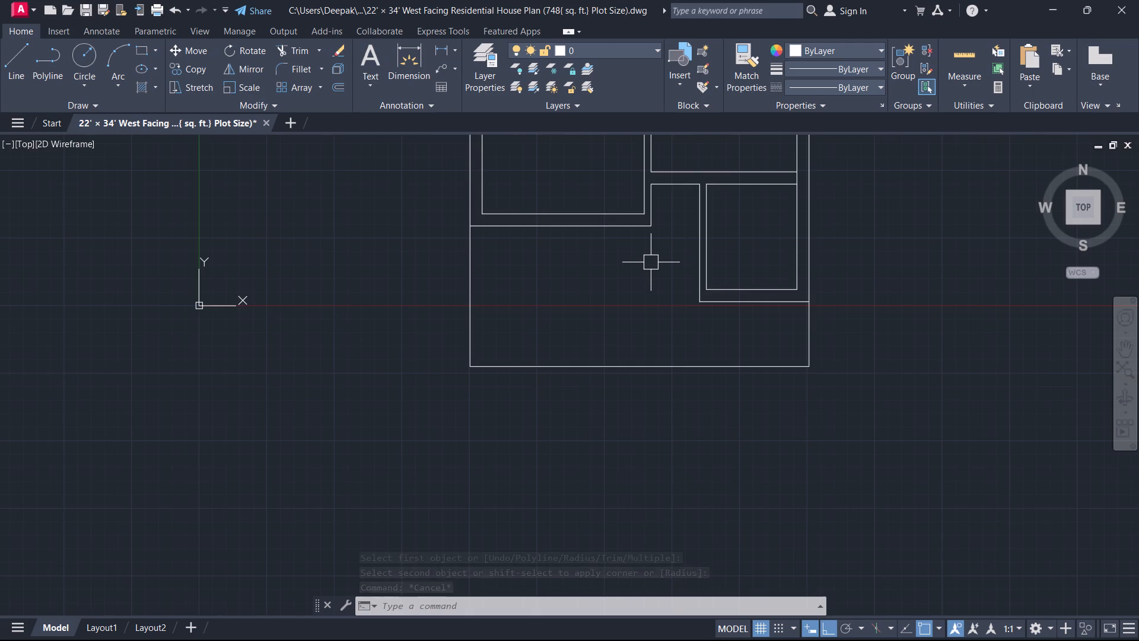
scroll(651, 262, up, 1)
key(f)
key(space)
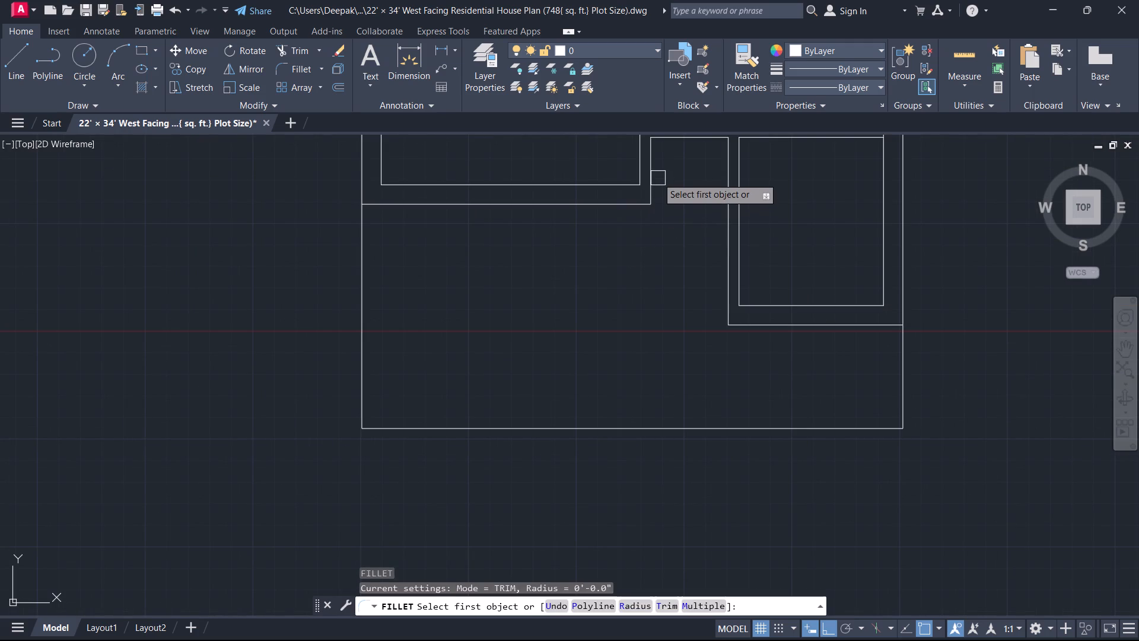
click(656, 176)
click(768, 326)
key(Escape)
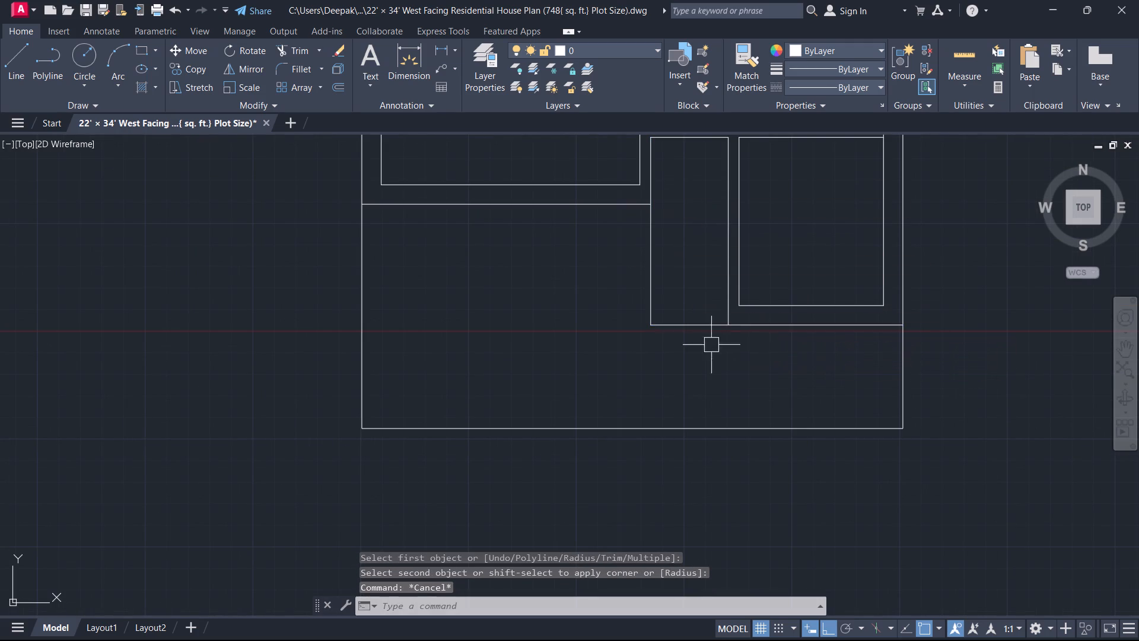
Extend the recess's left vertical line down to the lower boundary line.
middle_drag(701, 353, 822, 313)
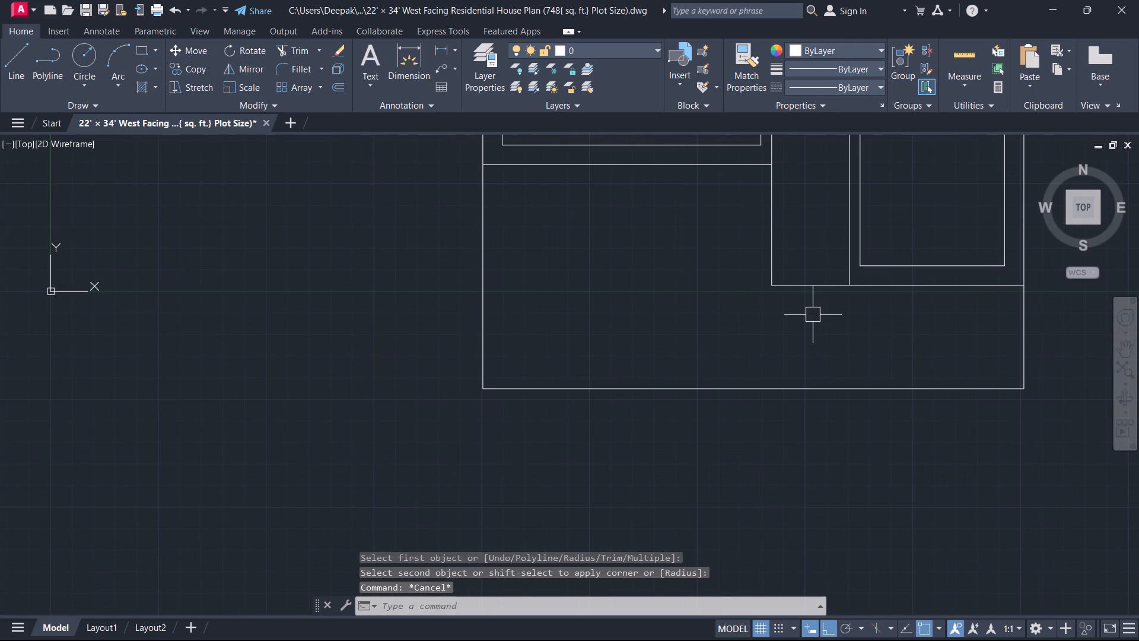
scroll(809, 315, up, 1)
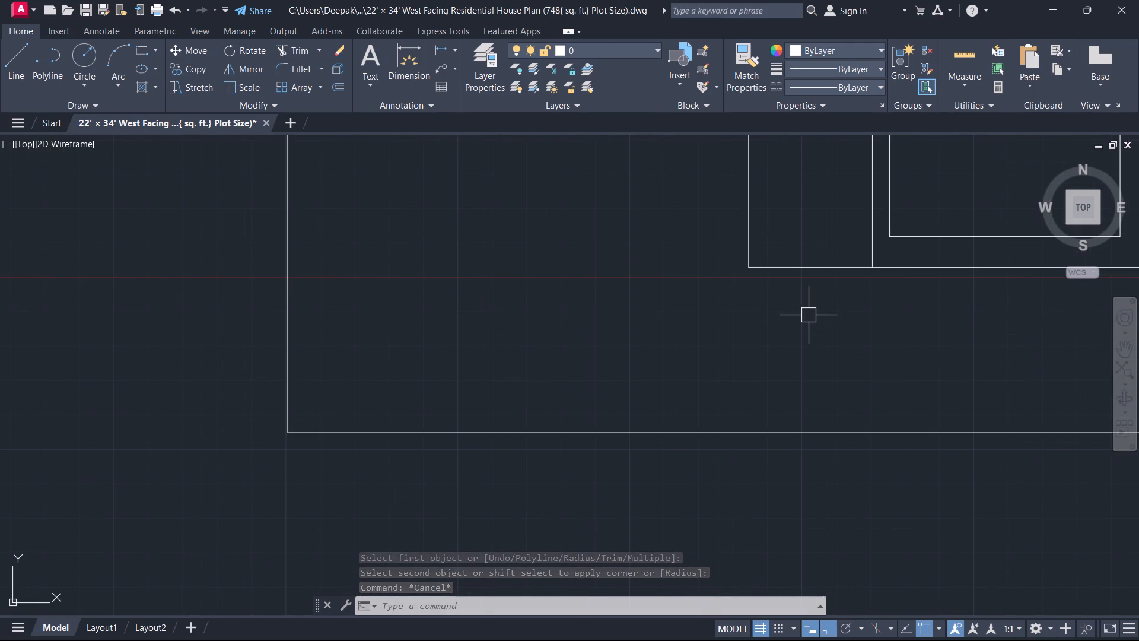
text(ex)
key(space)
click(796, 234)
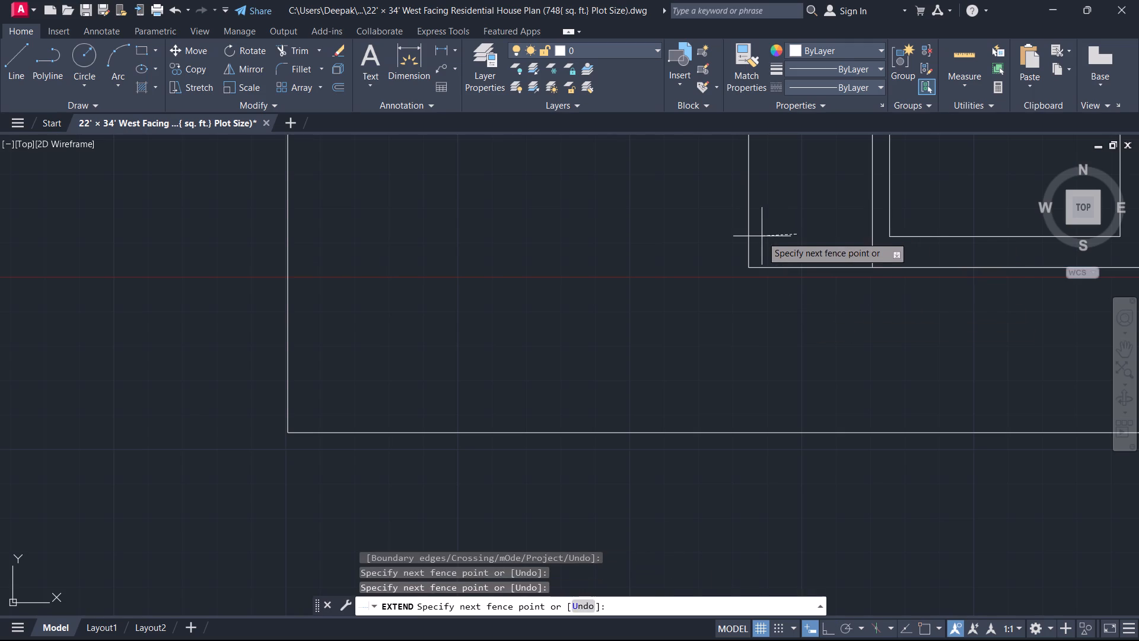
click(727, 244)
key(Escape)
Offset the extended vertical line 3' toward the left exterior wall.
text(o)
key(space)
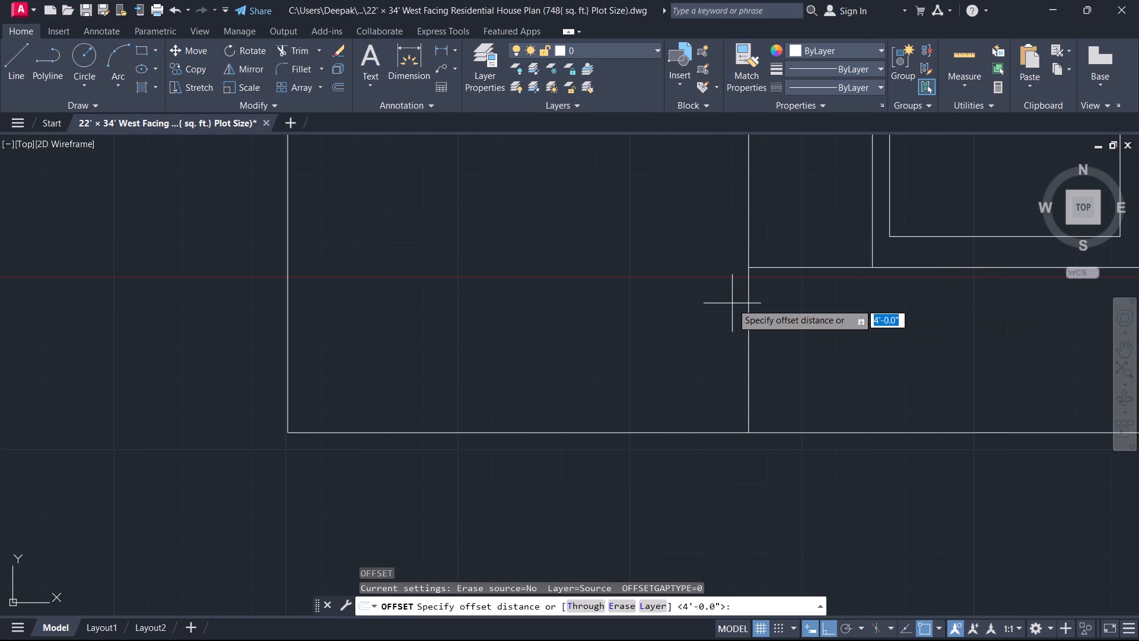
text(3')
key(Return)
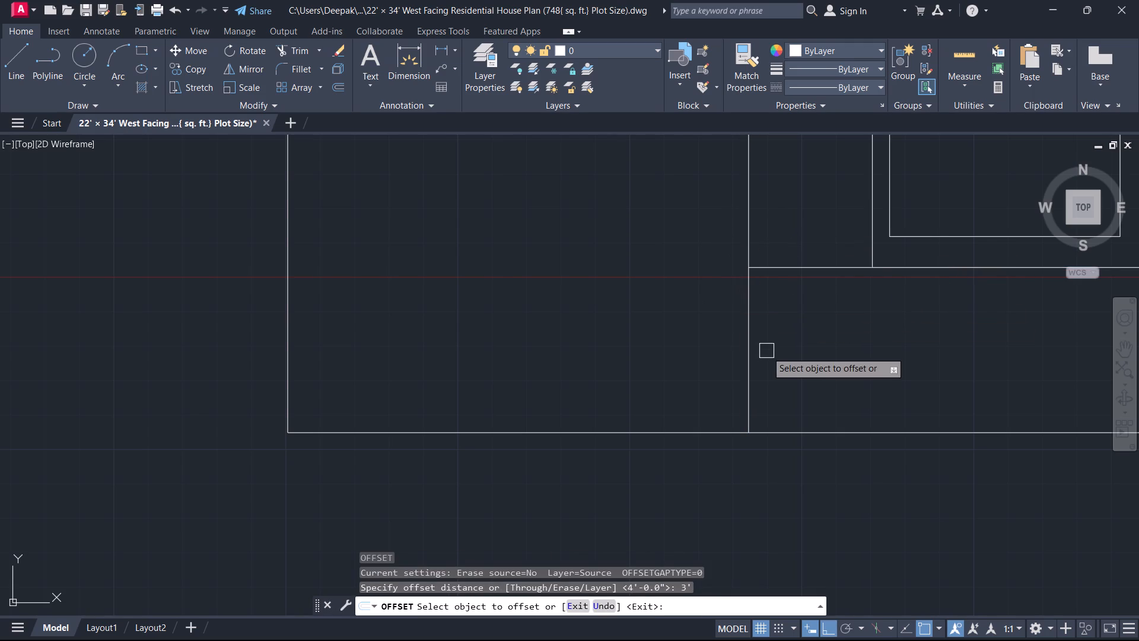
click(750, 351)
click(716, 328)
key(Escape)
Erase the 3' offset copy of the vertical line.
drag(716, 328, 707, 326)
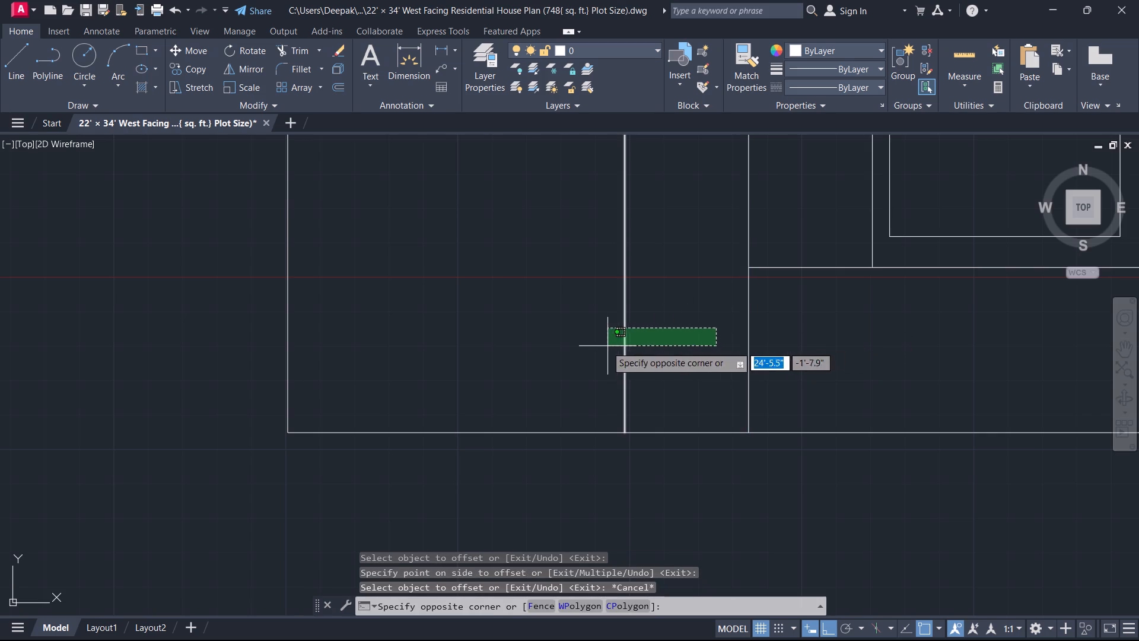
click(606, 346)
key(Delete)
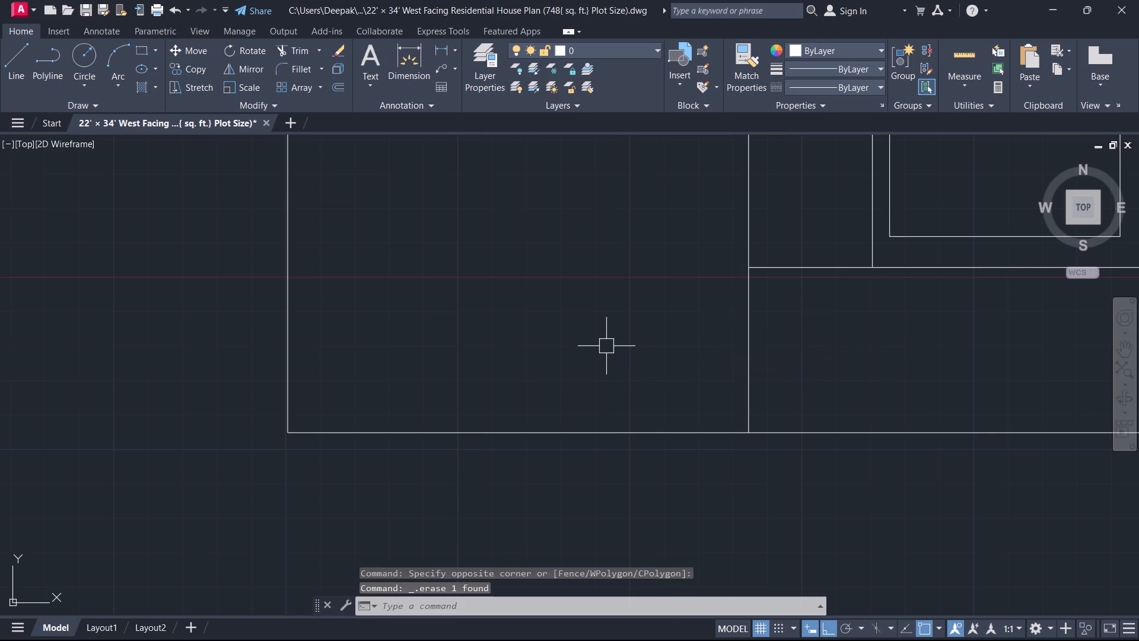
Offset the extended vertical line 3" toward the left exterior wall.
text(o 3)
key(Return)
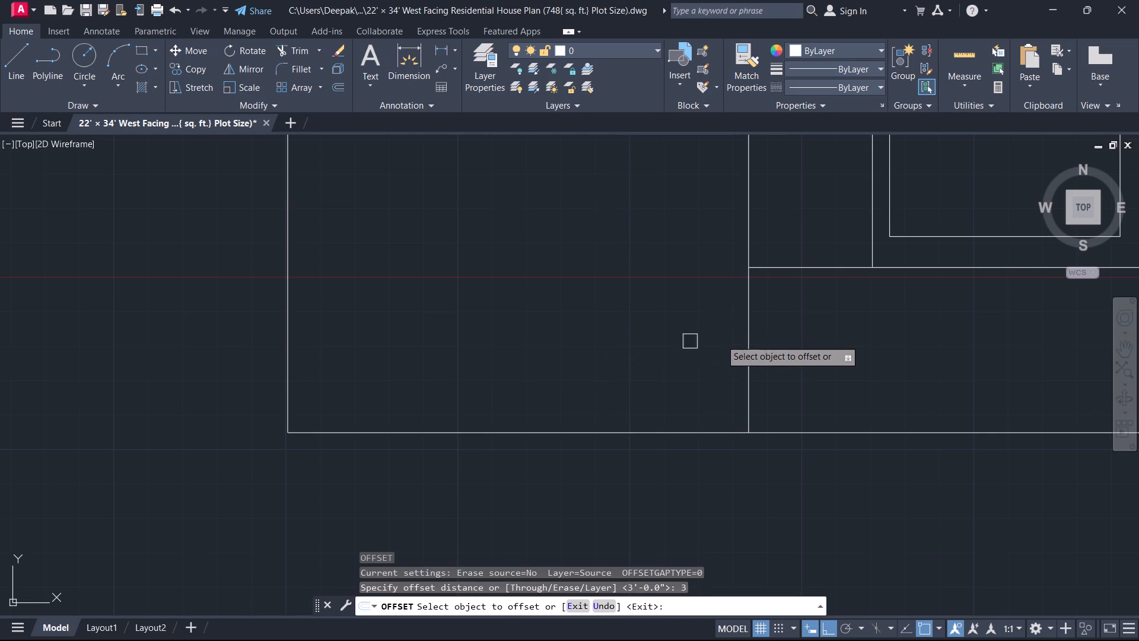
click(746, 337)
click(707, 332)
key(Escape)
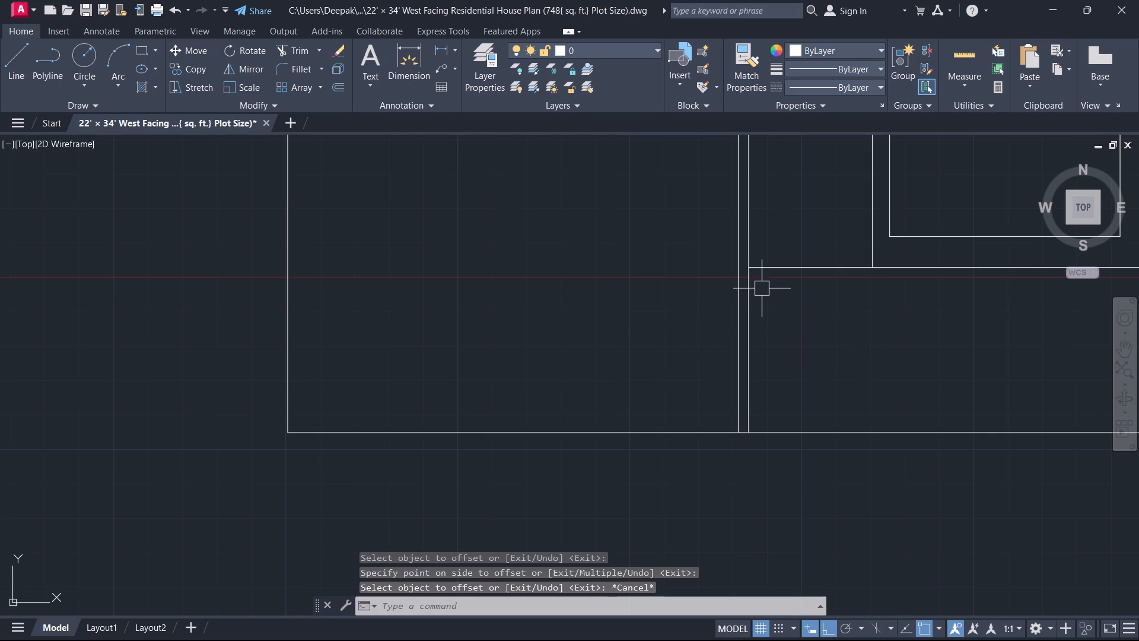
Extend the compartment's outer bottom line left to the 3" offset line.
text(ex)
key(space)
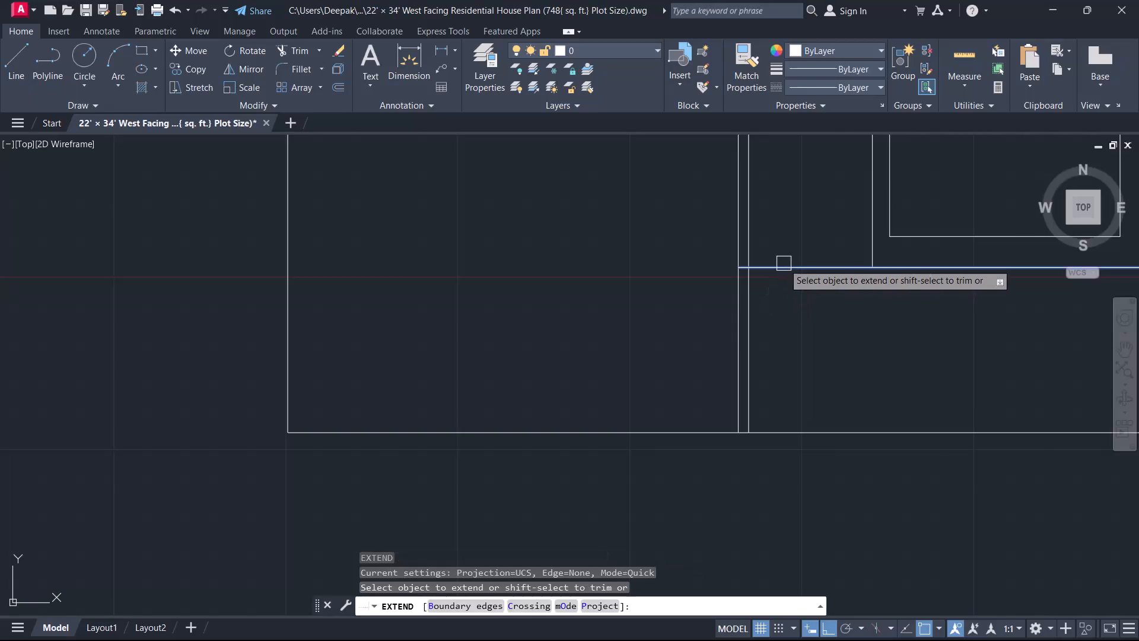
click(784, 264)
key(Escape)
Trim the original vertical line below the compartment's outer bottom line and the 3" offset line above it.
text(tr)
key(space)
click(759, 310)
click(740, 296)
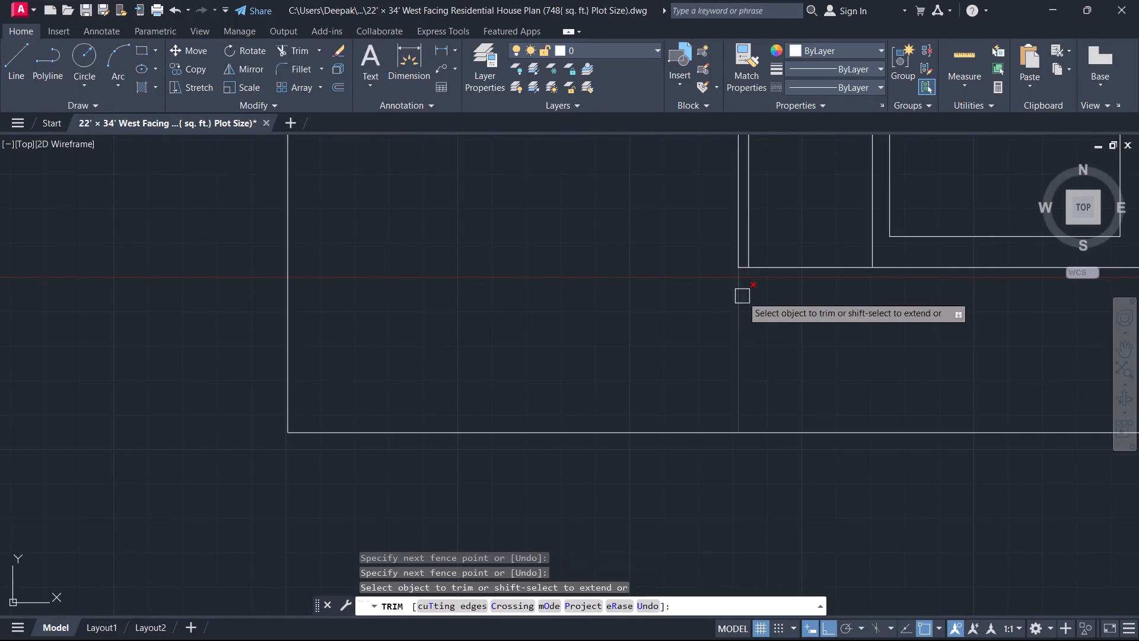
key(Escape)
key(space)
click(739, 229)
key(Escape)
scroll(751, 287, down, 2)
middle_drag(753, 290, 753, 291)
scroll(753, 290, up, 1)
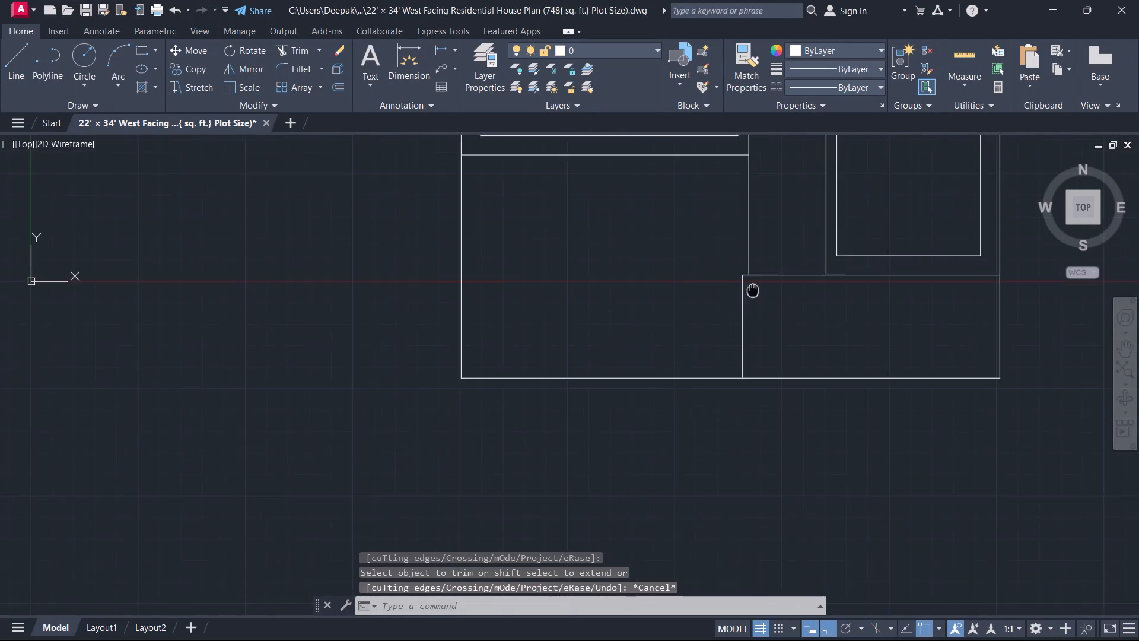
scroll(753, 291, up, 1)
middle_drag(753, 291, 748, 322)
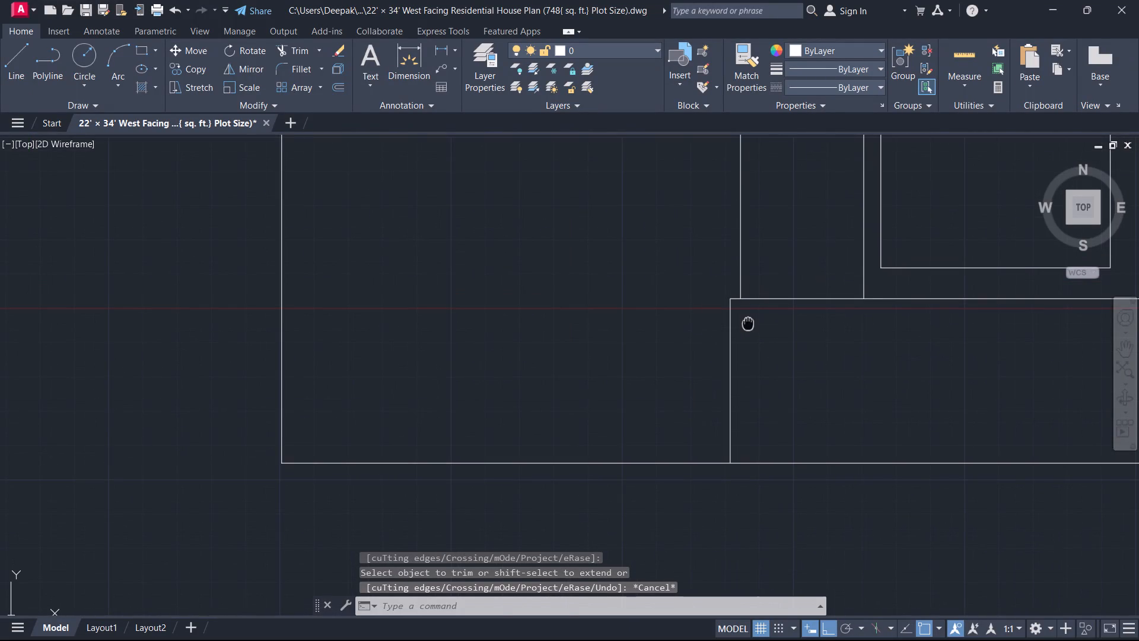
Offset the left vertical line of the bottom-right compartment 5" outward to the left.
text(o)
key(space)
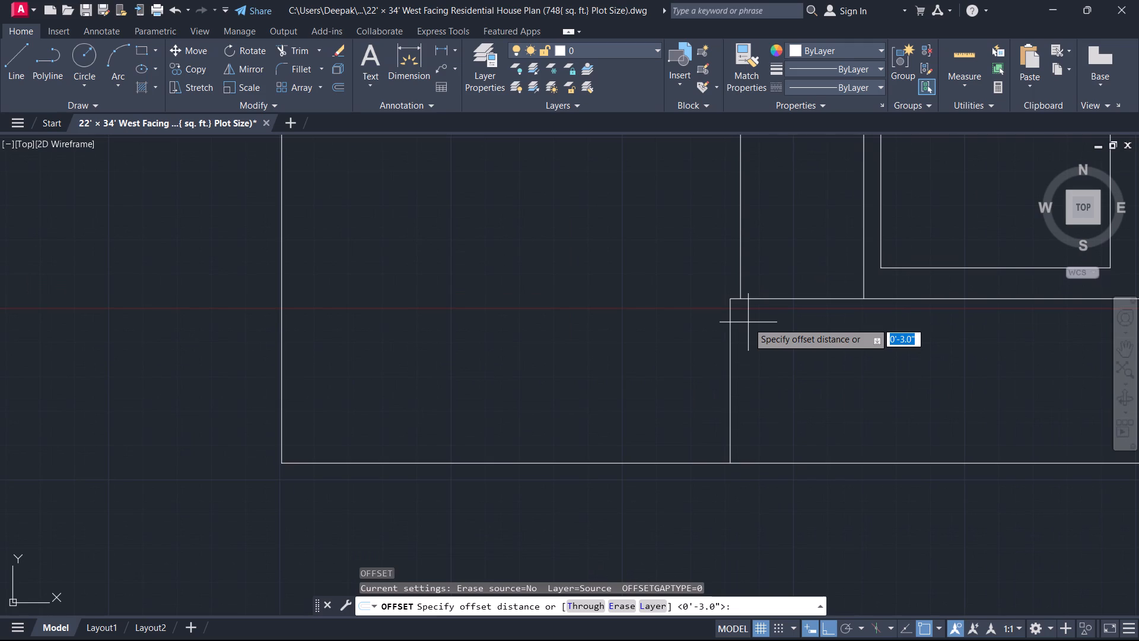
key(5)
key(Return)
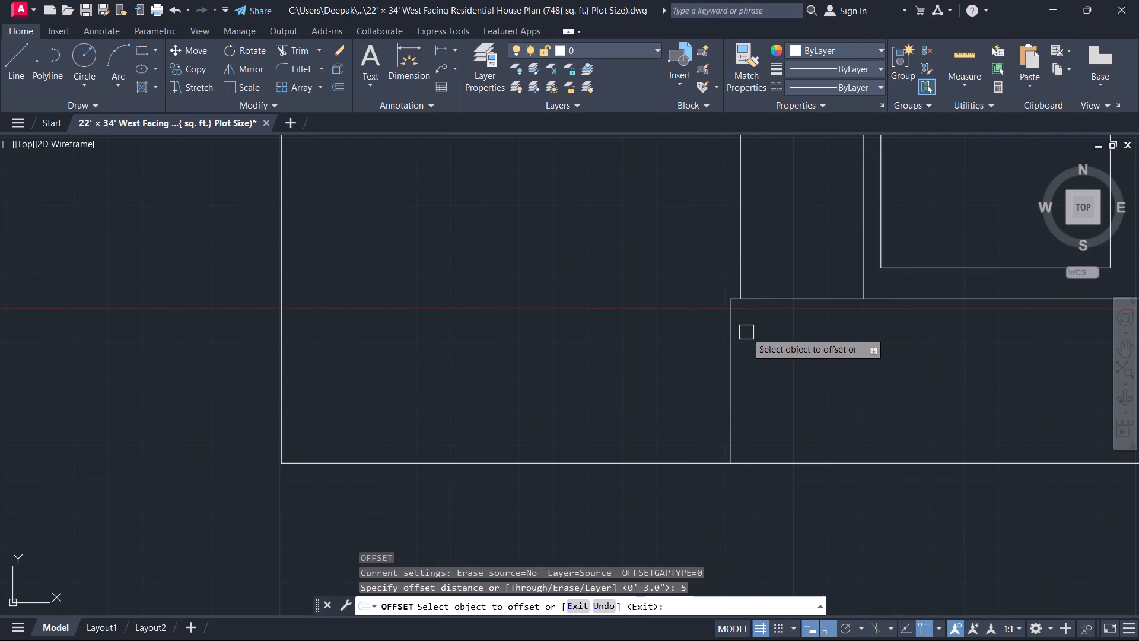
click(731, 338)
click(687, 331)
key(Escape)
Offset the top horizontal line of the bottom-right compartment 5" upward.
middle_drag(774, 302, 676, 347)
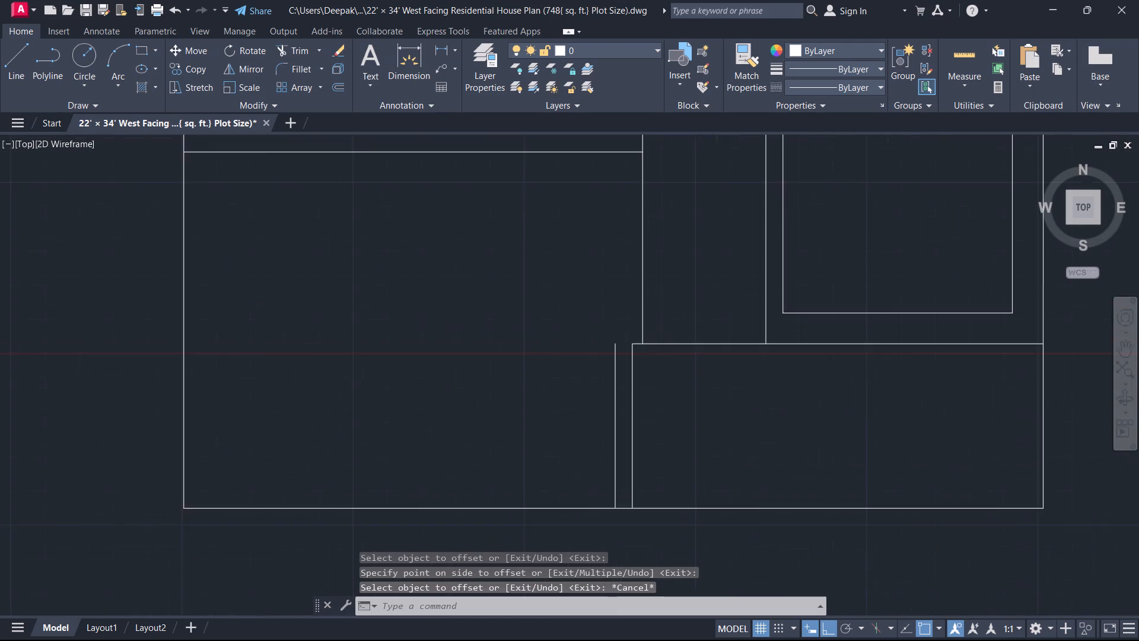
scroll(682, 357, up, 1)
text(o)
key(space)
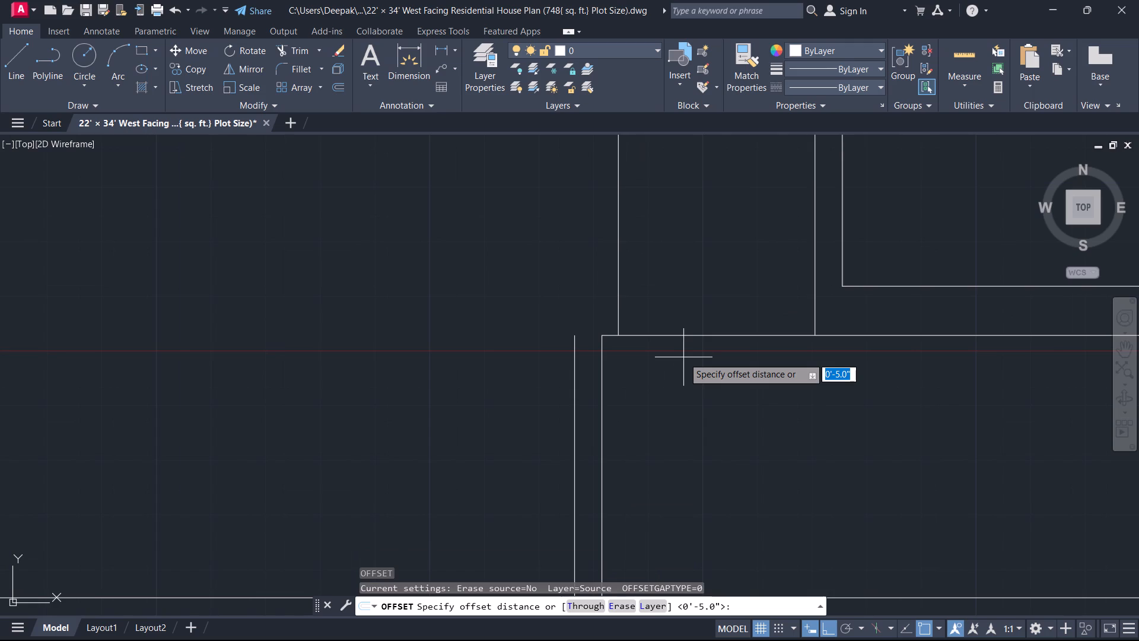
key(5)
key(Return)
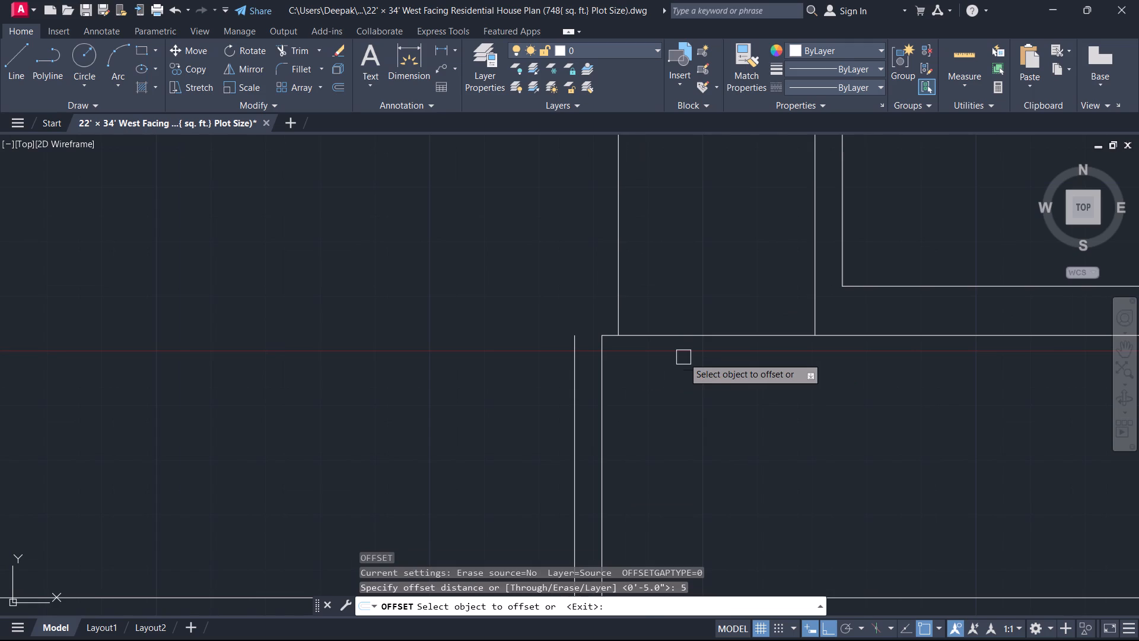
click(653, 338)
click(670, 313)
key(Escape)
Fillet the 5" offset vertical and horizontal lines so they meet at the compartment's upper-left outer corner.
key(f)
key(space)
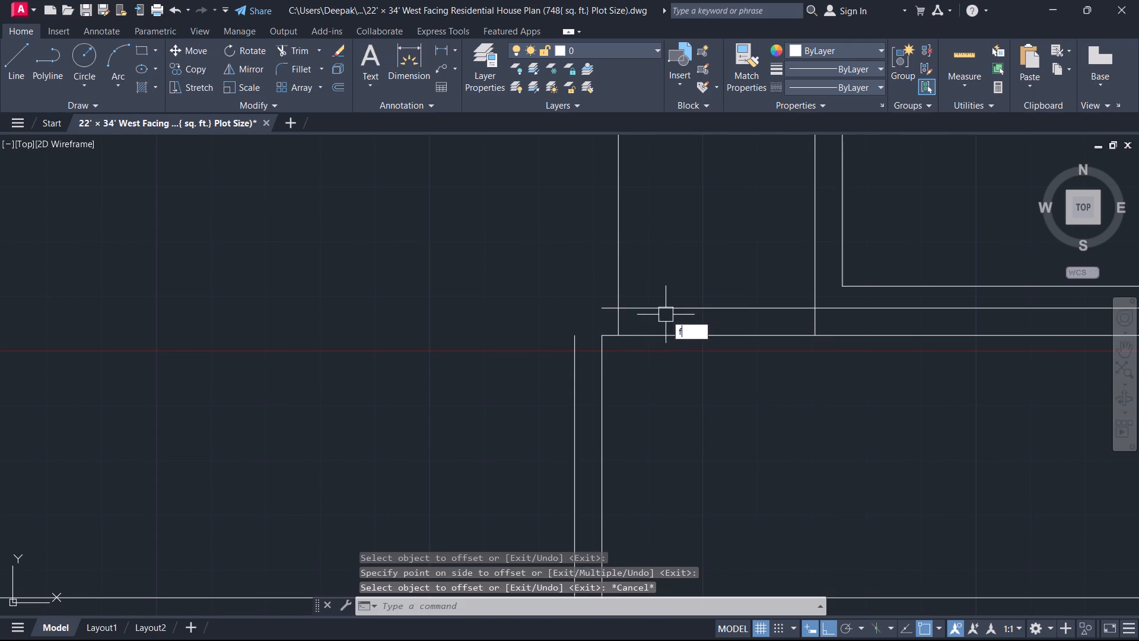
click(569, 380)
click(681, 305)
key(Escape)
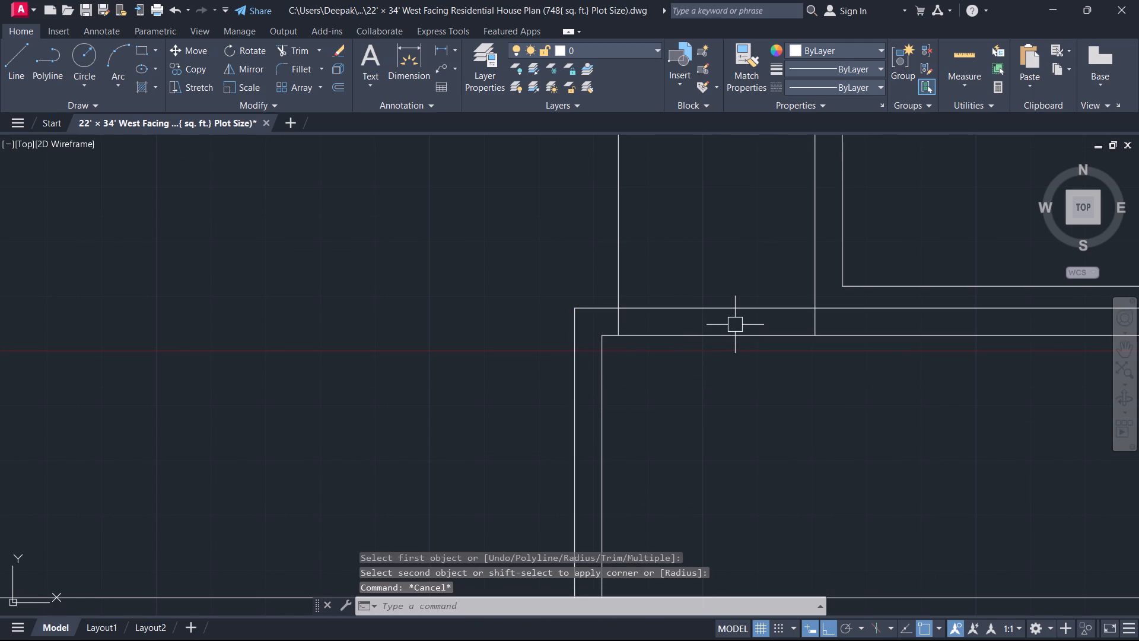
Trim the 5" offset horizontal line to the right of the narrow compartment's right wall line.
scroll(709, 316, down, 3)
middle_drag(705, 315, 700, 325)
scroll(705, 315, up, 2)
scroll(798, 337, up, 1)
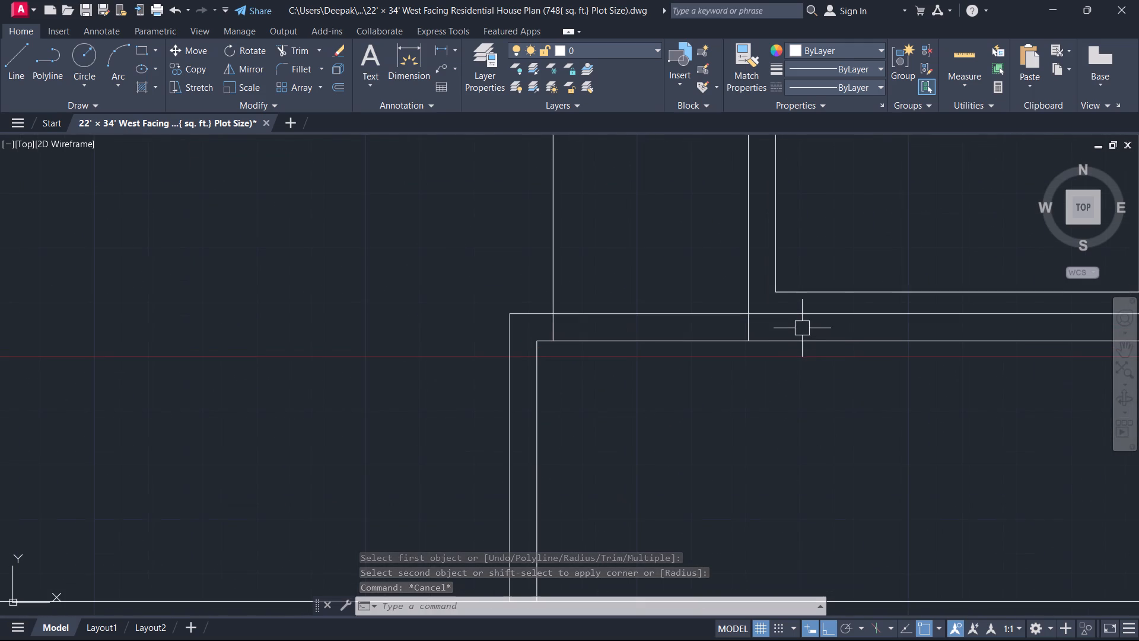
key(t)
key(r)
key(space)
scroll(801, 322, up, 1)
click(804, 303)
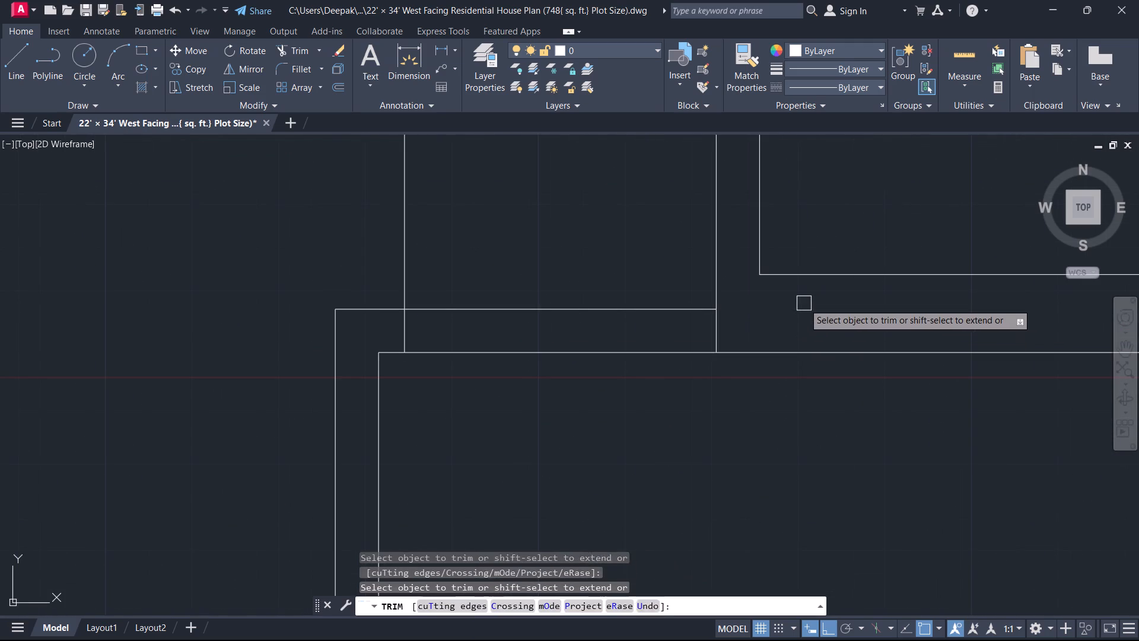
key(Escape)
Trim the stub of the narrow compartment's left vertical line between the two horizontal wall lines below it.
scroll(788, 312, down, 4)
middle_drag(779, 339, 866, 311)
scroll(849, 310, up, 3)
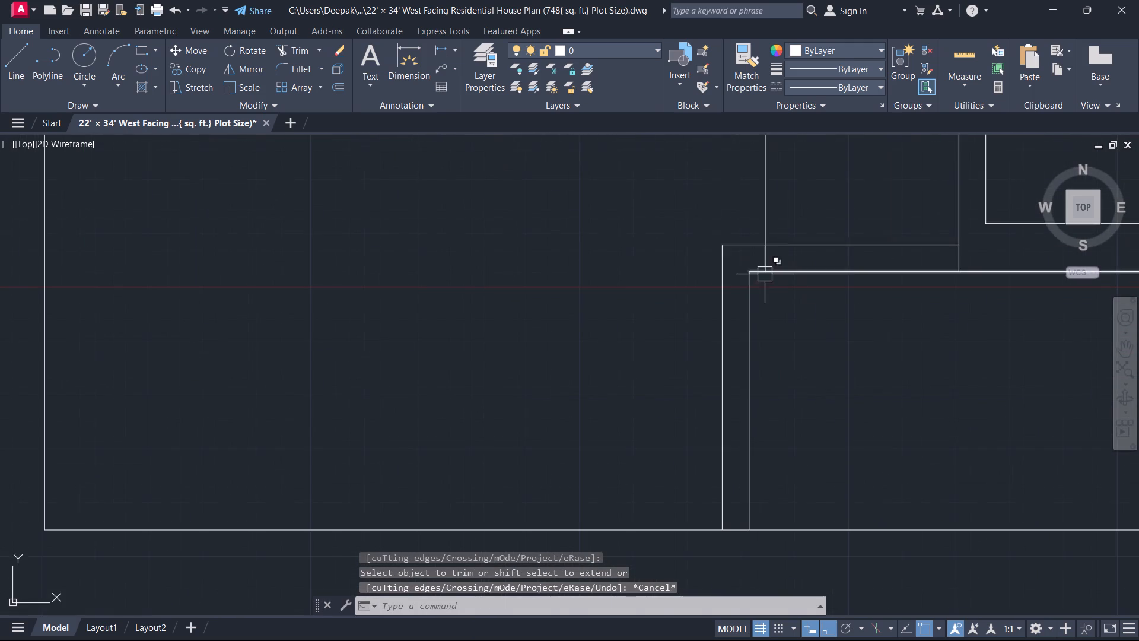
scroll(765, 274, up, 2)
text(tr)
key(space)
click(794, 250)
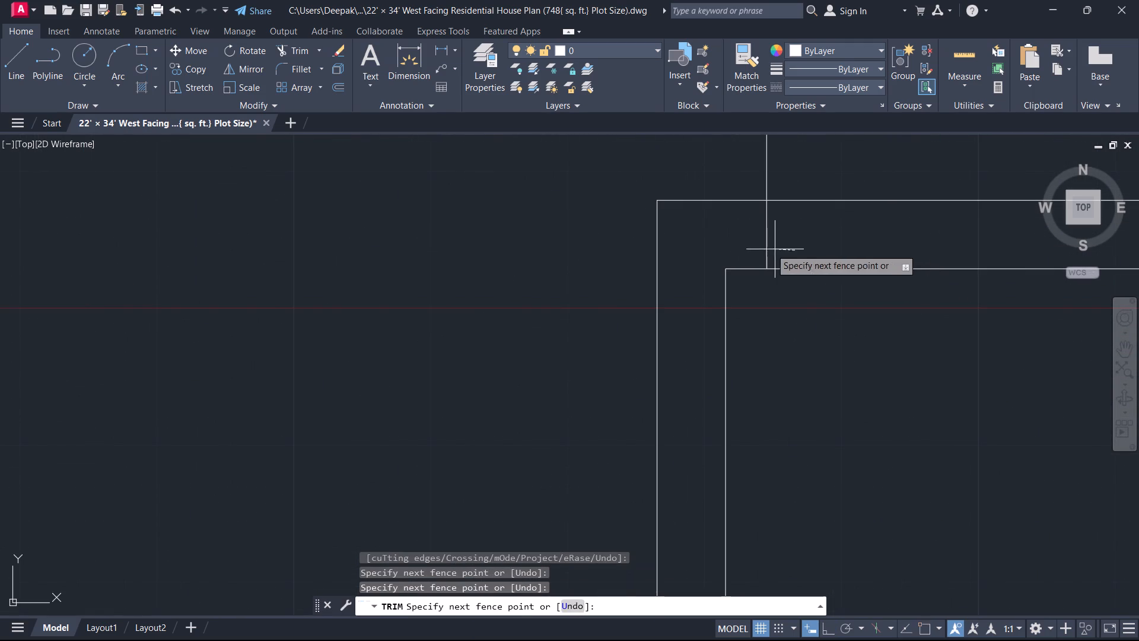
click(707, 256)
key(Escape)
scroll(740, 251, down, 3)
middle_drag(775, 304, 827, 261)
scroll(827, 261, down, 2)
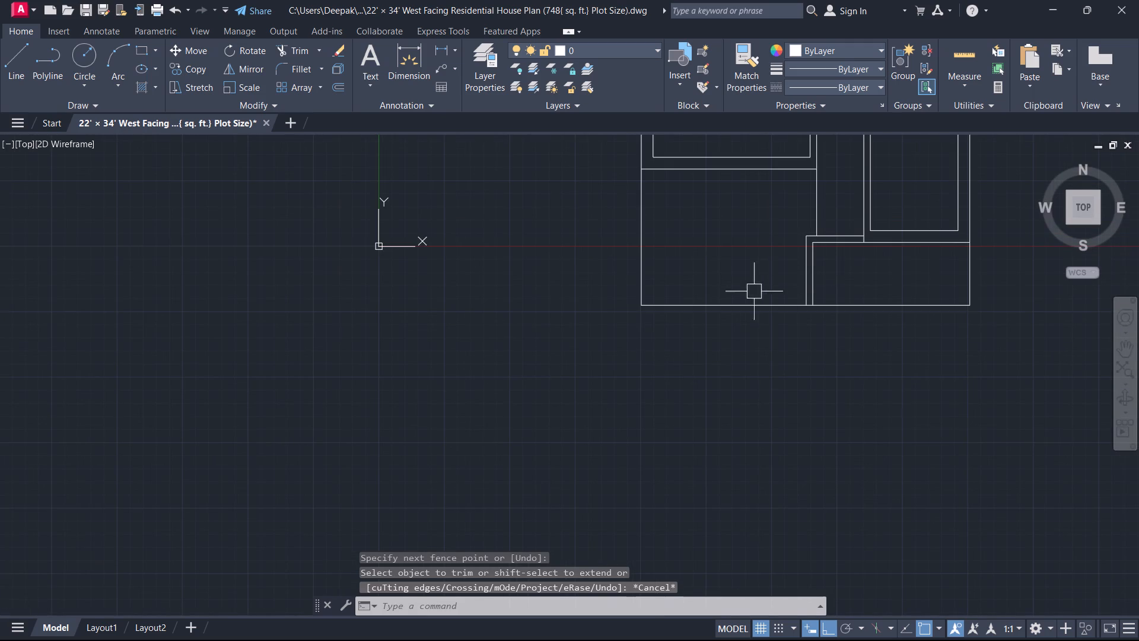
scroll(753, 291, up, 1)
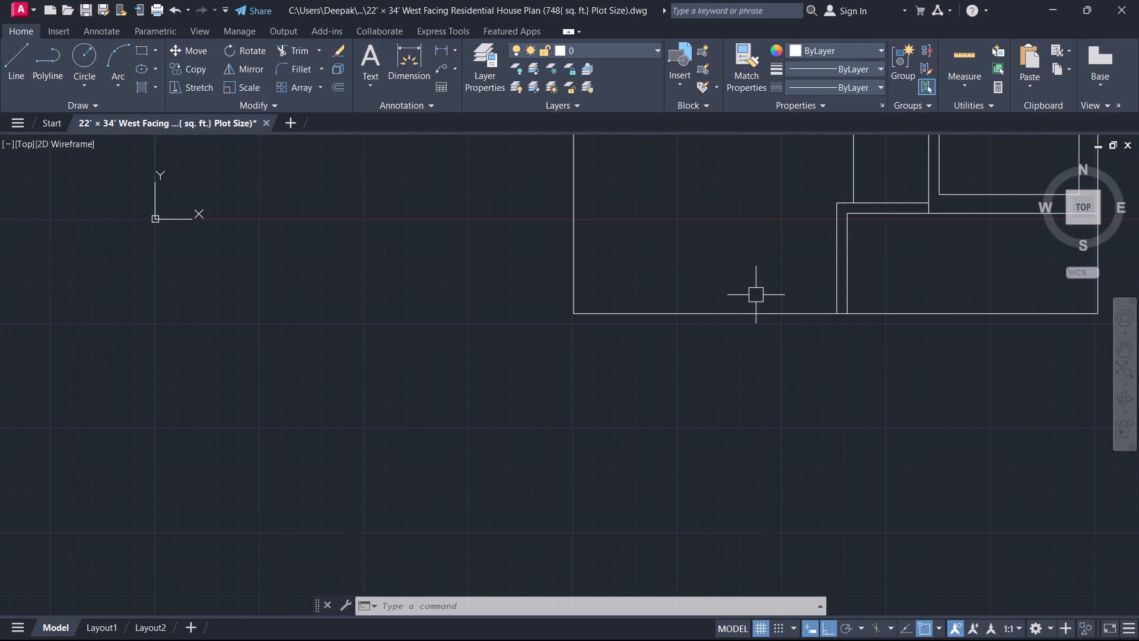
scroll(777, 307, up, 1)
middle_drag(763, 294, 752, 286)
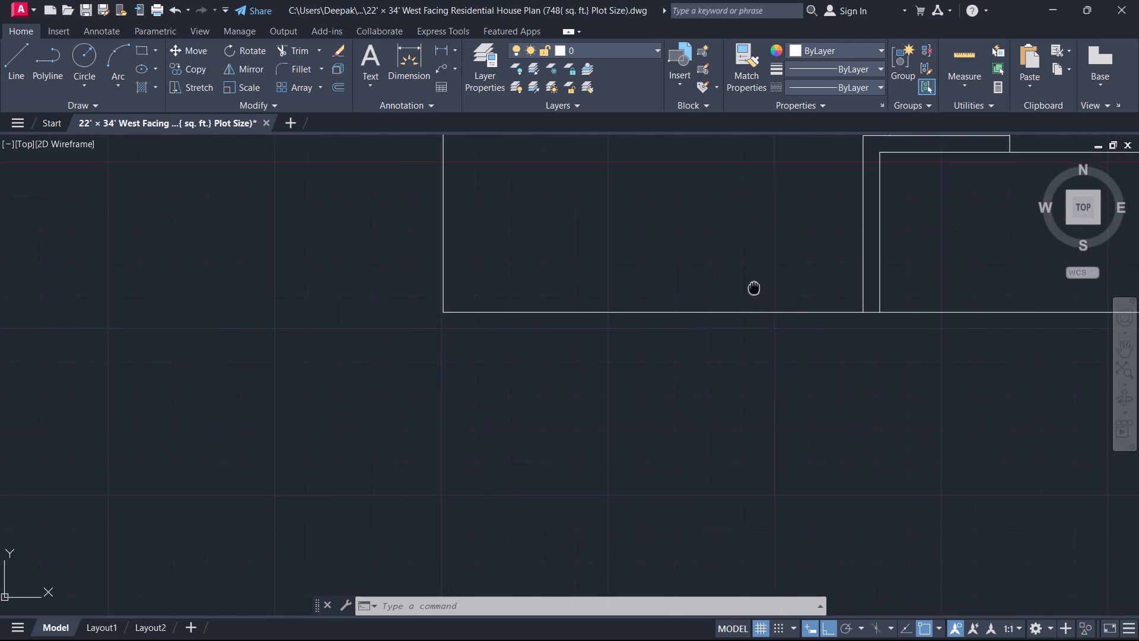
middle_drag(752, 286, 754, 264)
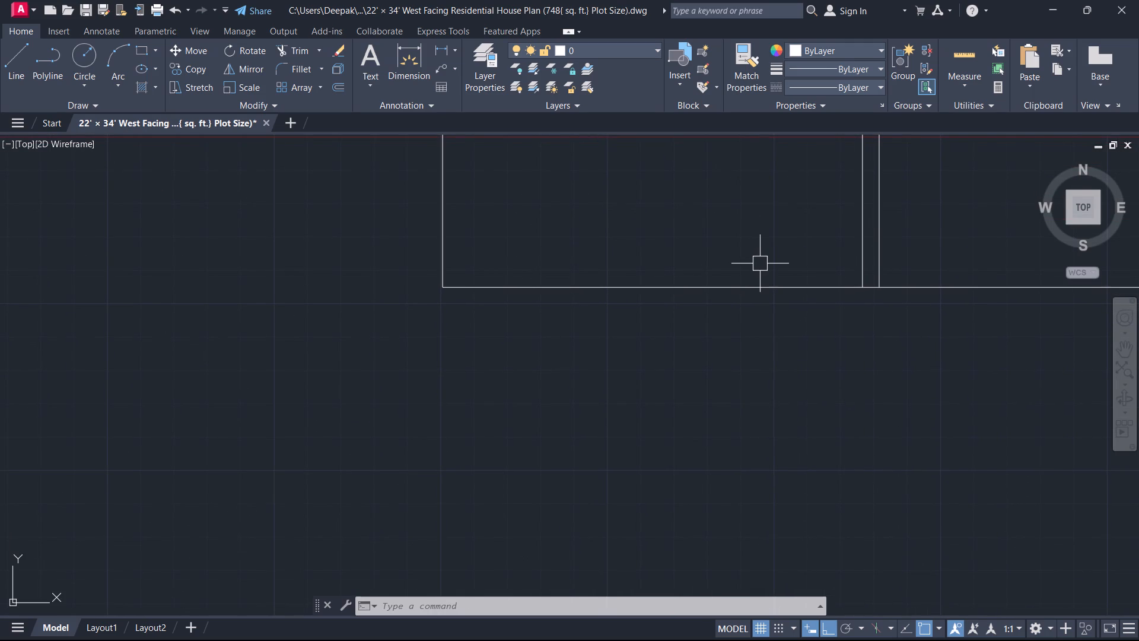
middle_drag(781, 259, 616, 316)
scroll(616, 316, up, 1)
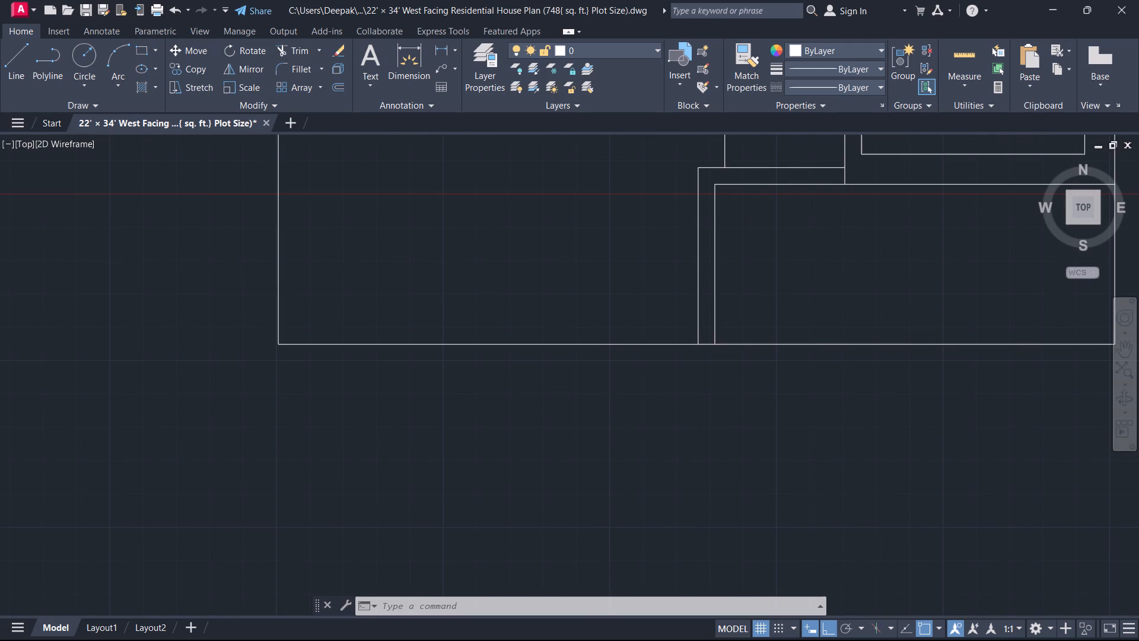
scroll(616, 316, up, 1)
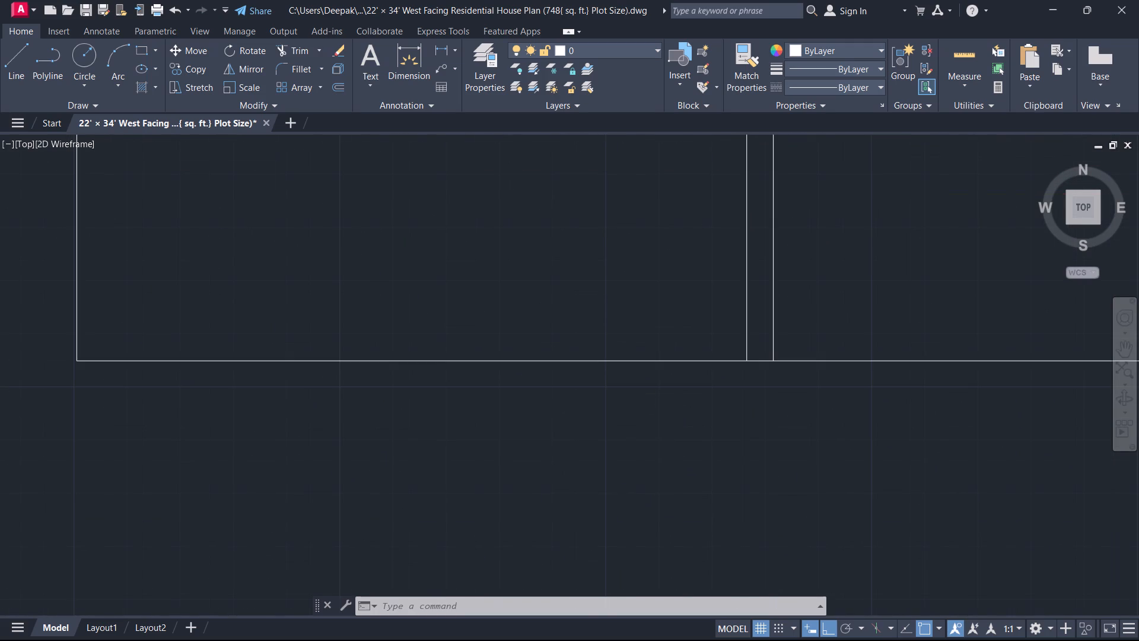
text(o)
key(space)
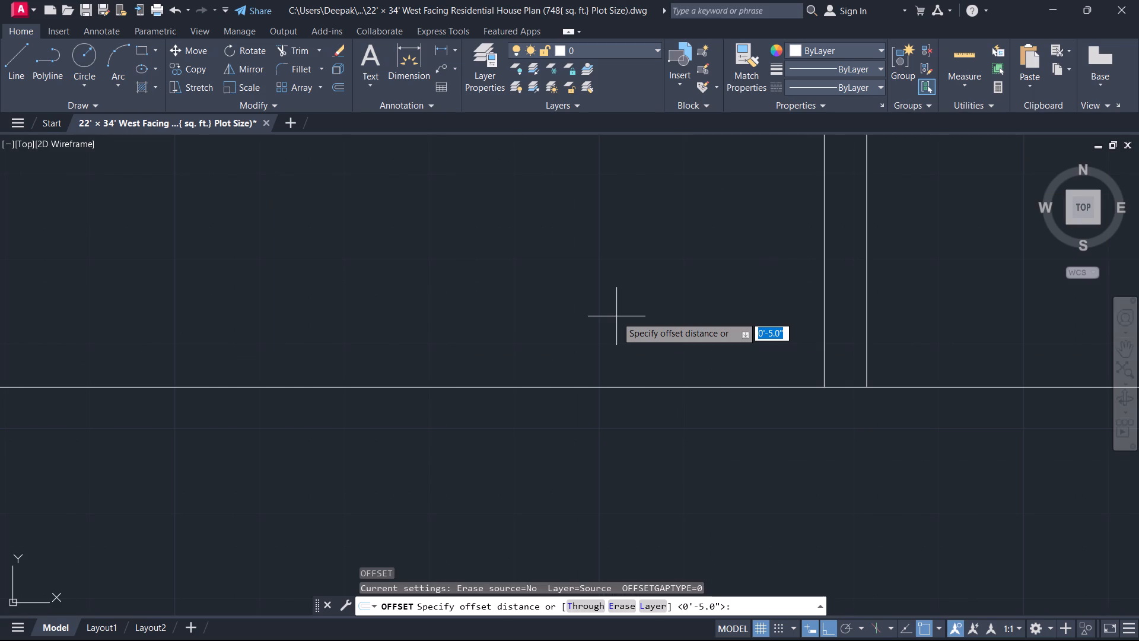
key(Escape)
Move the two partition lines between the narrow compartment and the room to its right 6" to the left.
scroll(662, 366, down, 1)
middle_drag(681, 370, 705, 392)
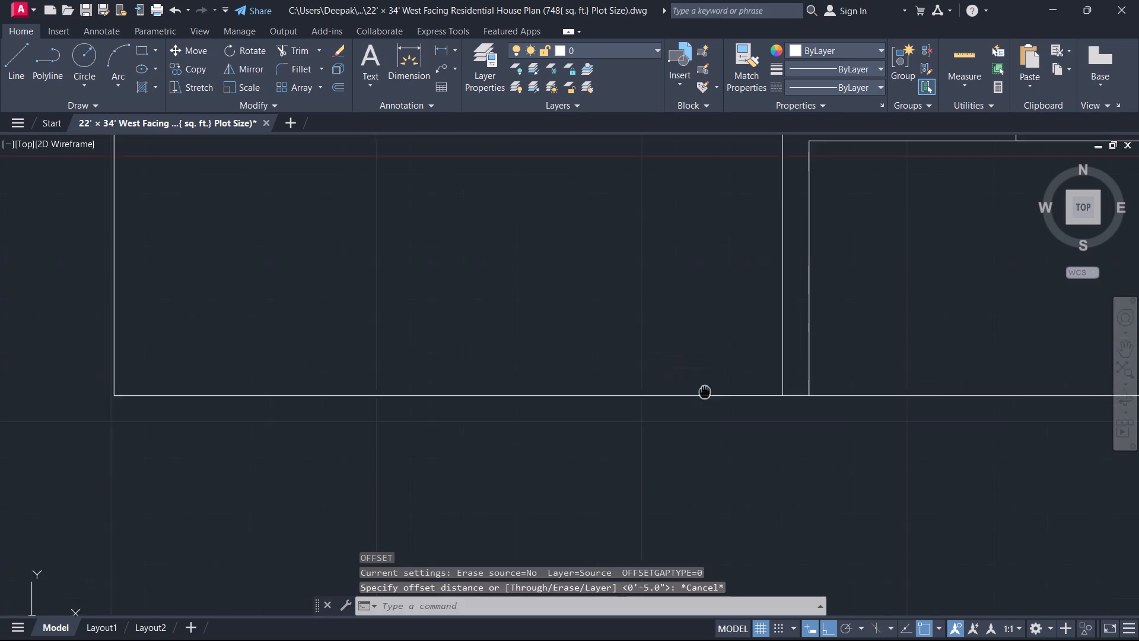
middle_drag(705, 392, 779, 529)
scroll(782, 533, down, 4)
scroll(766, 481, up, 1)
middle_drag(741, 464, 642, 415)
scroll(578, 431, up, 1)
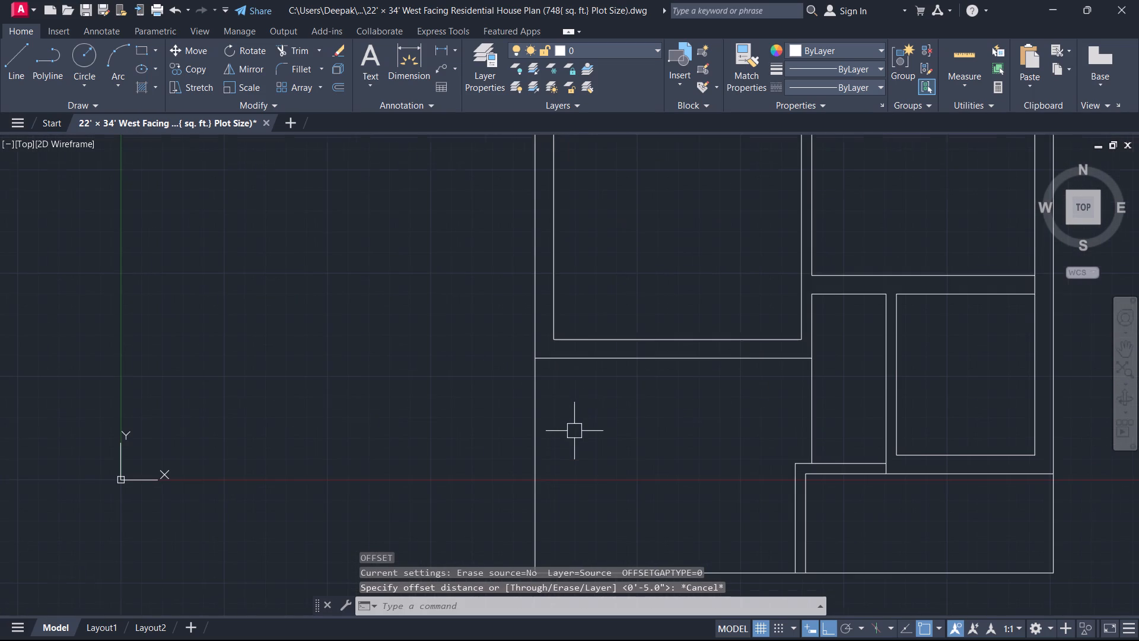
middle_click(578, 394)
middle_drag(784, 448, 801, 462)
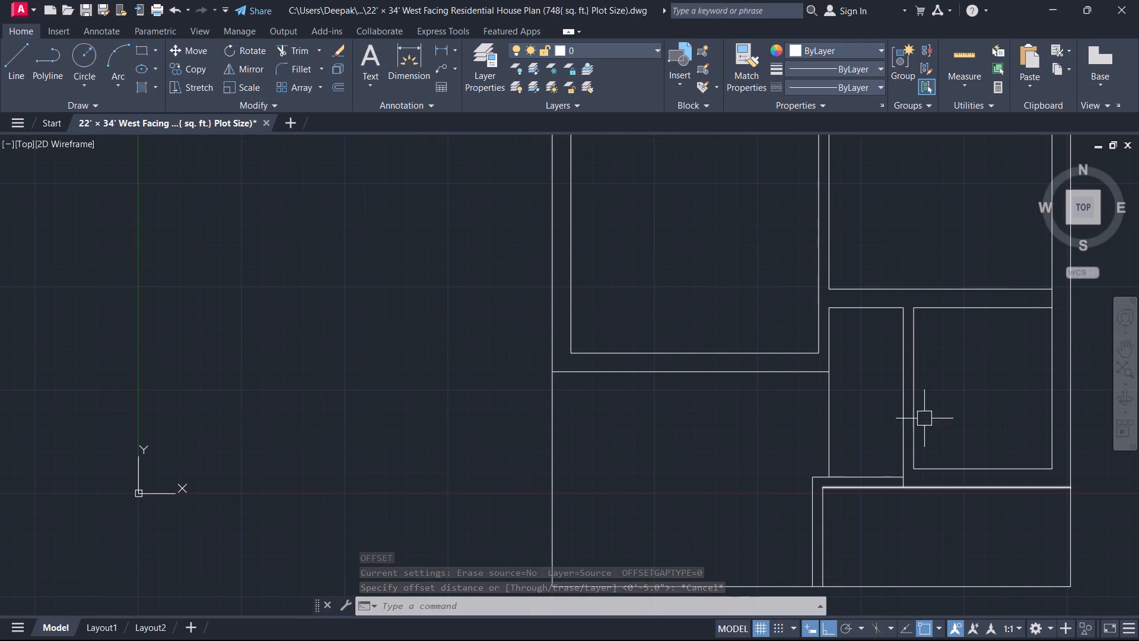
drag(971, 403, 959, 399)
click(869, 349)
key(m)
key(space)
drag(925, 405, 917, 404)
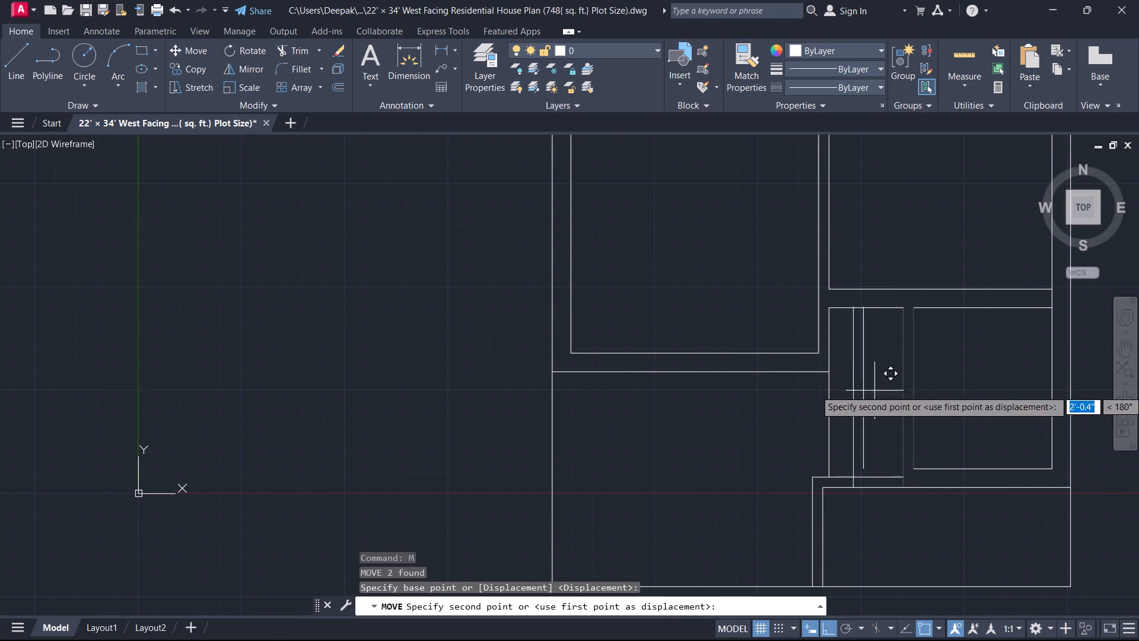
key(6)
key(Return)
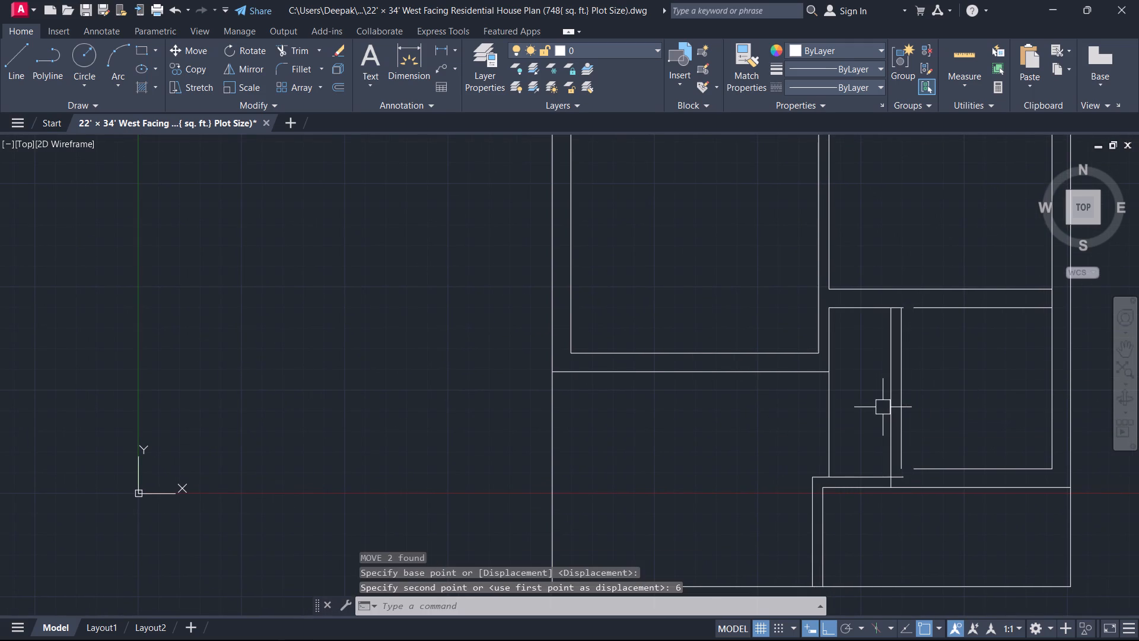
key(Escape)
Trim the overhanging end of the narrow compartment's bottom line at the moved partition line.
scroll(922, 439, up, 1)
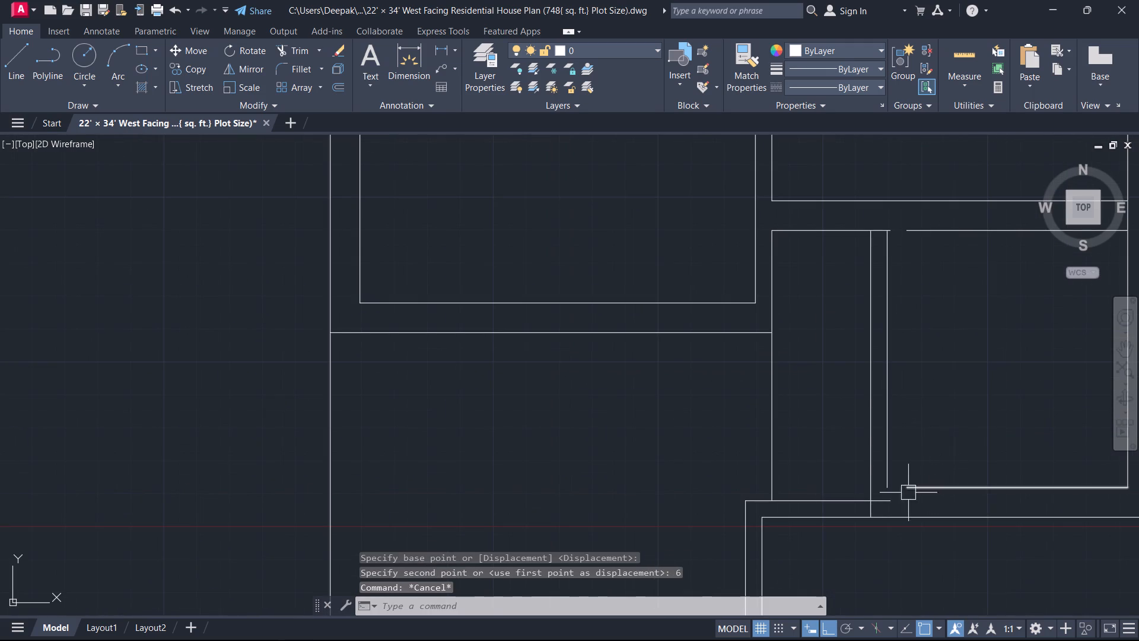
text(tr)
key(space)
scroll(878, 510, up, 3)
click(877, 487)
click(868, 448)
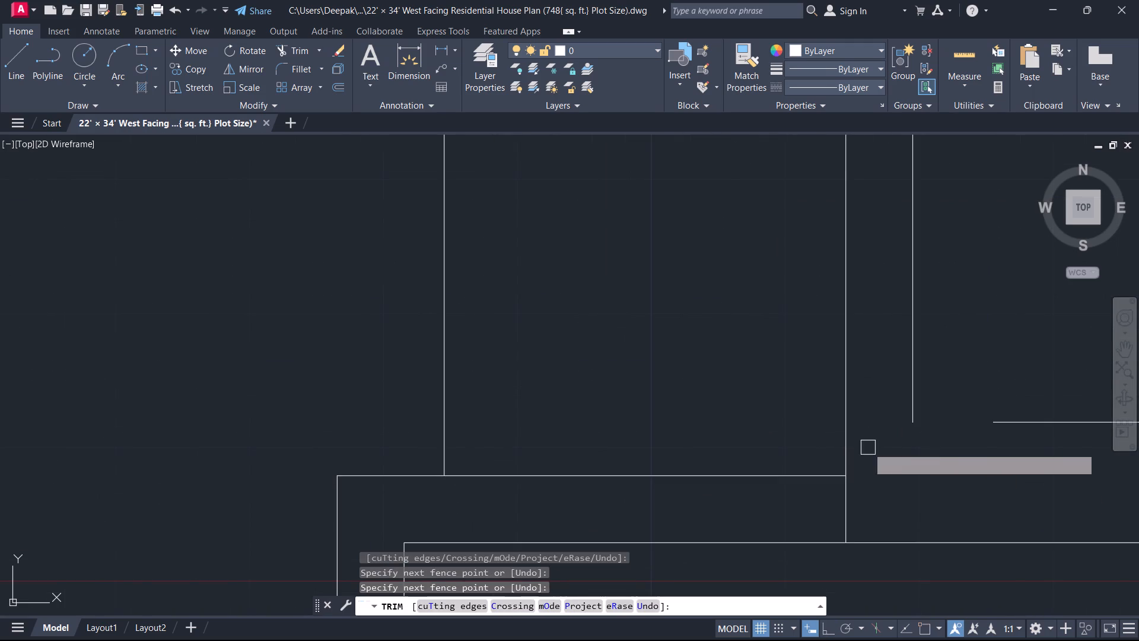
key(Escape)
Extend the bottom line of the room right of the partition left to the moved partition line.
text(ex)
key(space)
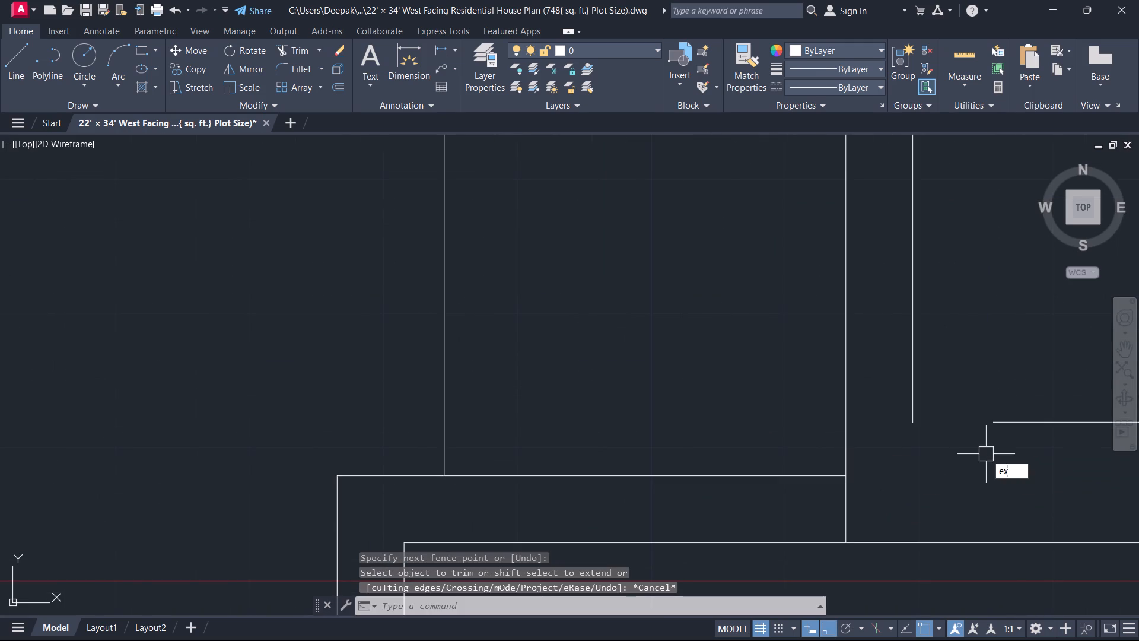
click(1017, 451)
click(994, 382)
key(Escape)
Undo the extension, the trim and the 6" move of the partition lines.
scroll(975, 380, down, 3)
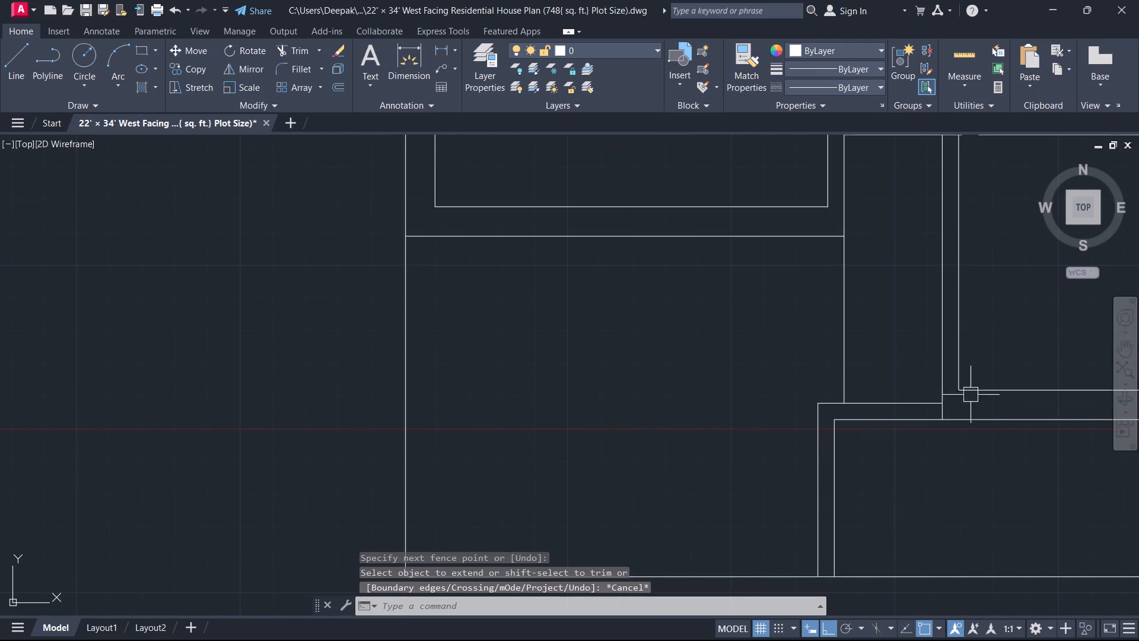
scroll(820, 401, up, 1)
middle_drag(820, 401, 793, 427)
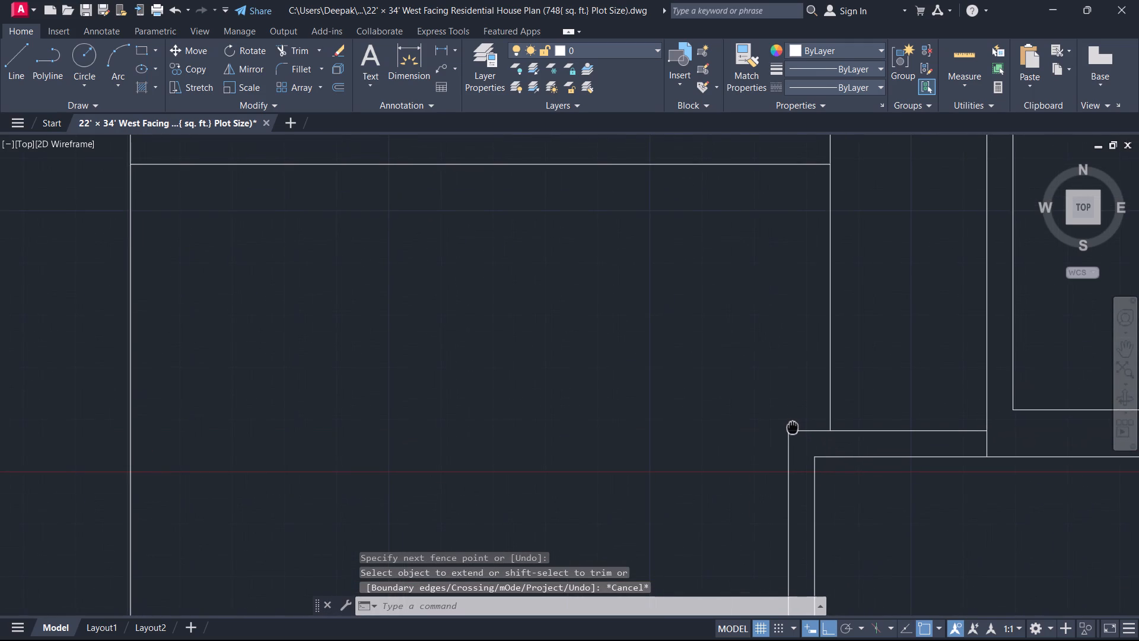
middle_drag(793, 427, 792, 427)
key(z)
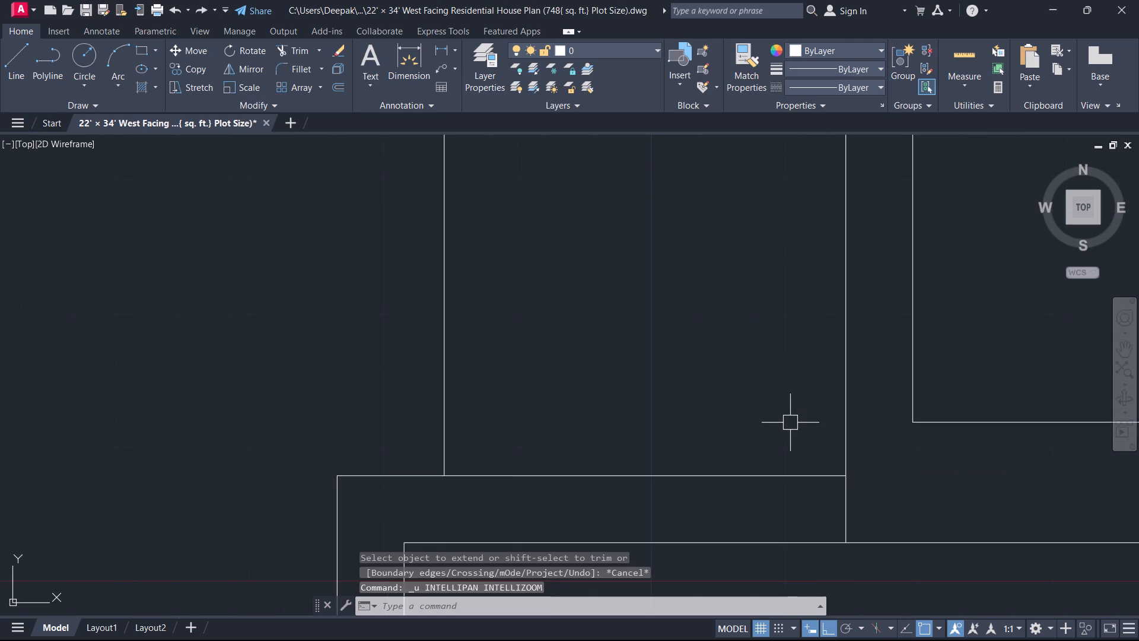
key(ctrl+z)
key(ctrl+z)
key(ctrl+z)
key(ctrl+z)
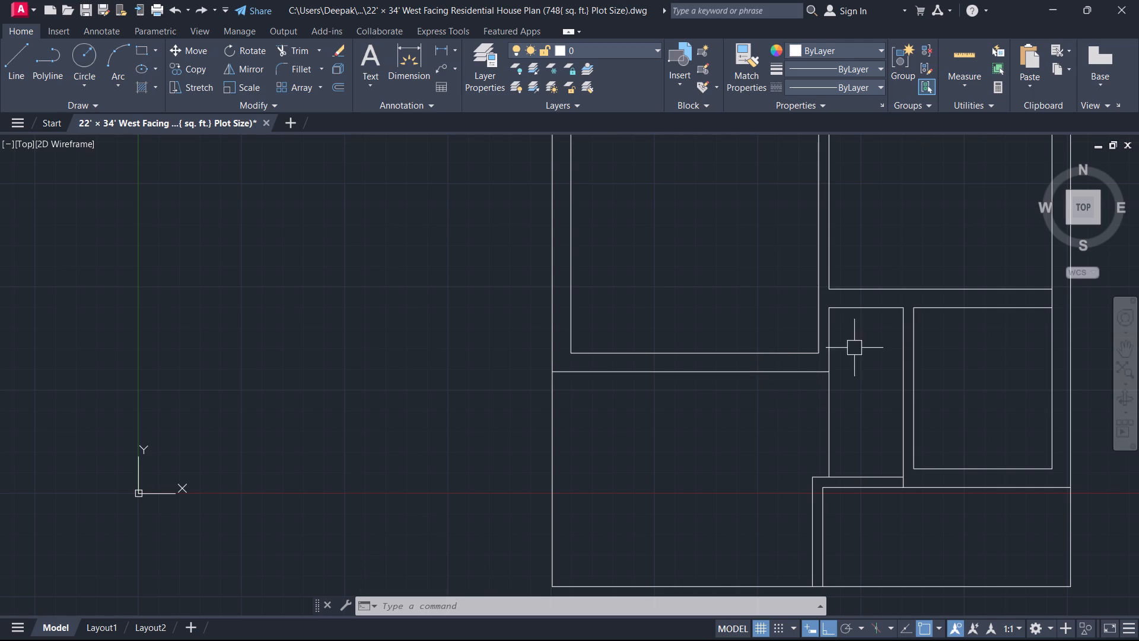
Trim away both partition lines between the narrow compartment and the room to its right.
scroll(859, 365, down, 2)
middle_drag(859, 365, 774, 480)
scroll(785, 474, up, 1)
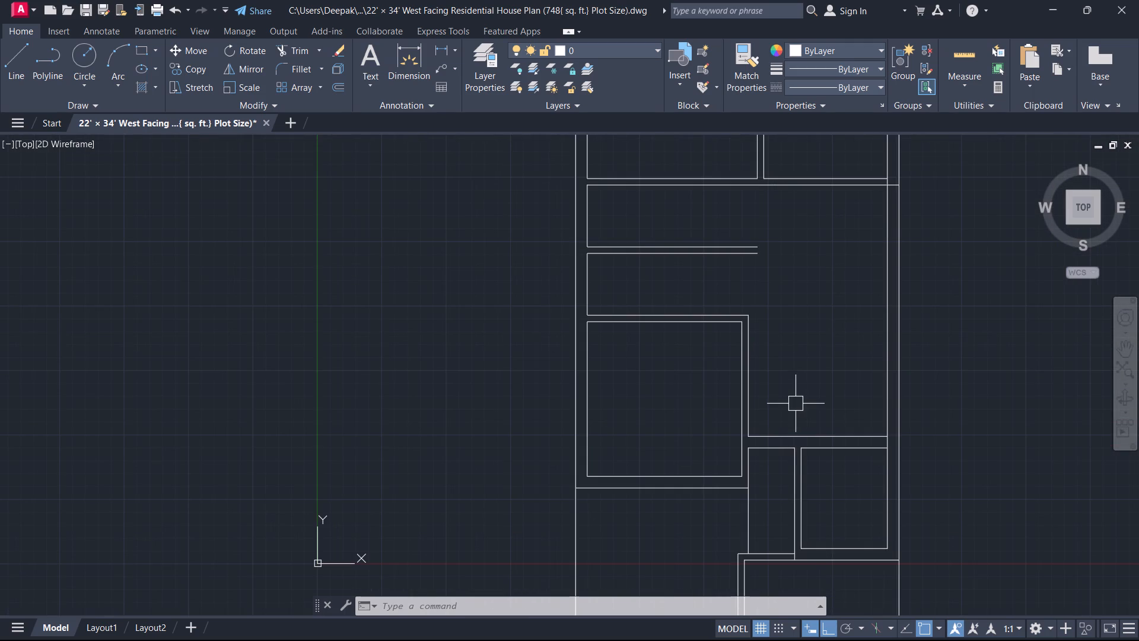
middle_drag(796, 403, 976, 318)
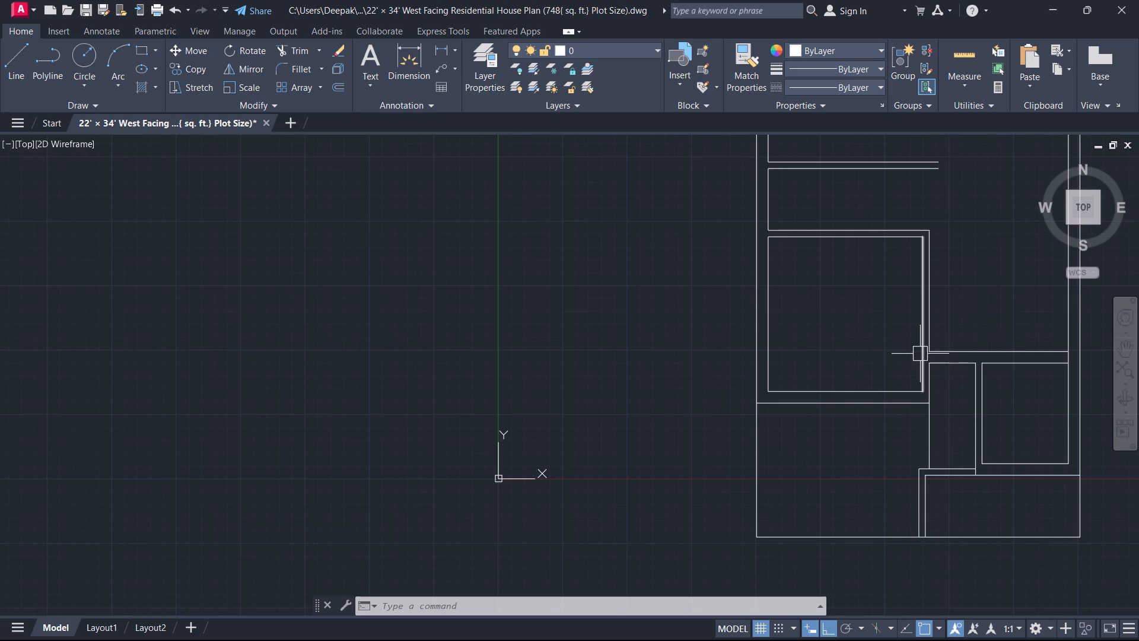
scroll(1030, 345, up, 1)
middle_drag(1030, 345, 798, 297)
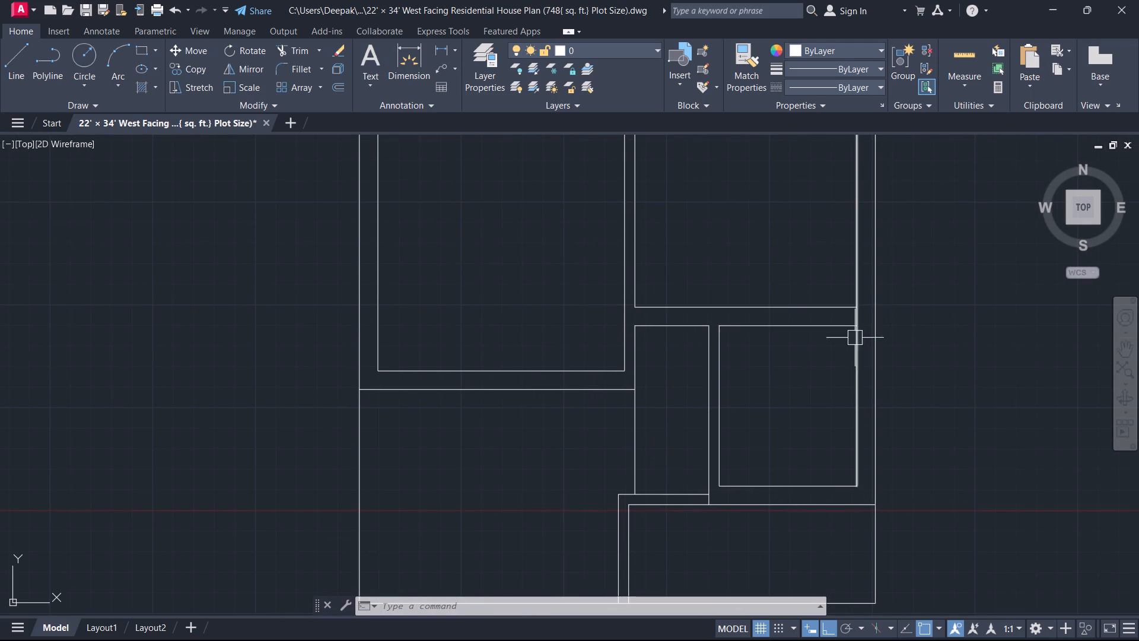
scroll(766, 385, up, 1)
middle_drag(754, 401, 855, 344)
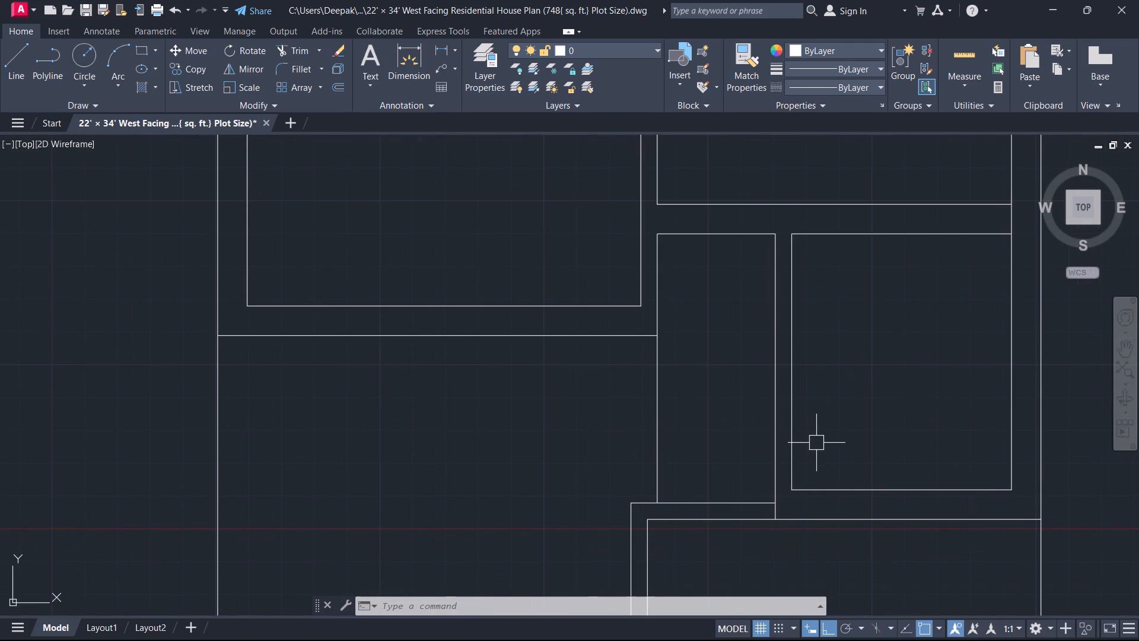
text(tr)
key(space)
click(817, 442)
click(671, 402)
key(Escape)
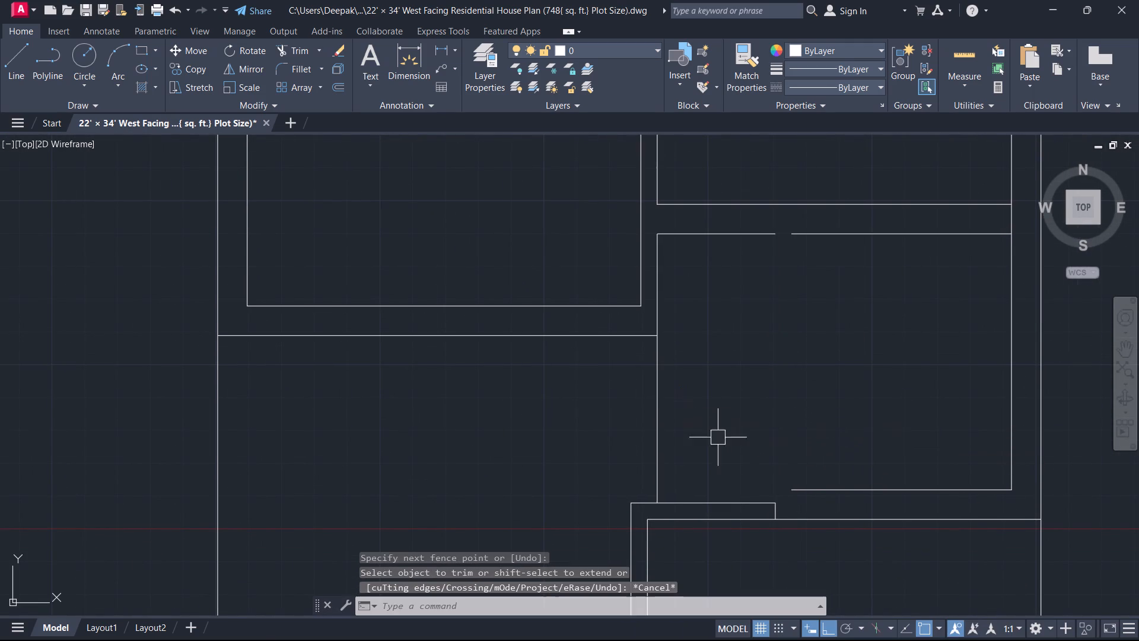
Delete the short horizontal line at the bottom of the former narrow compartment.
scroll(812, 502, up, 2)
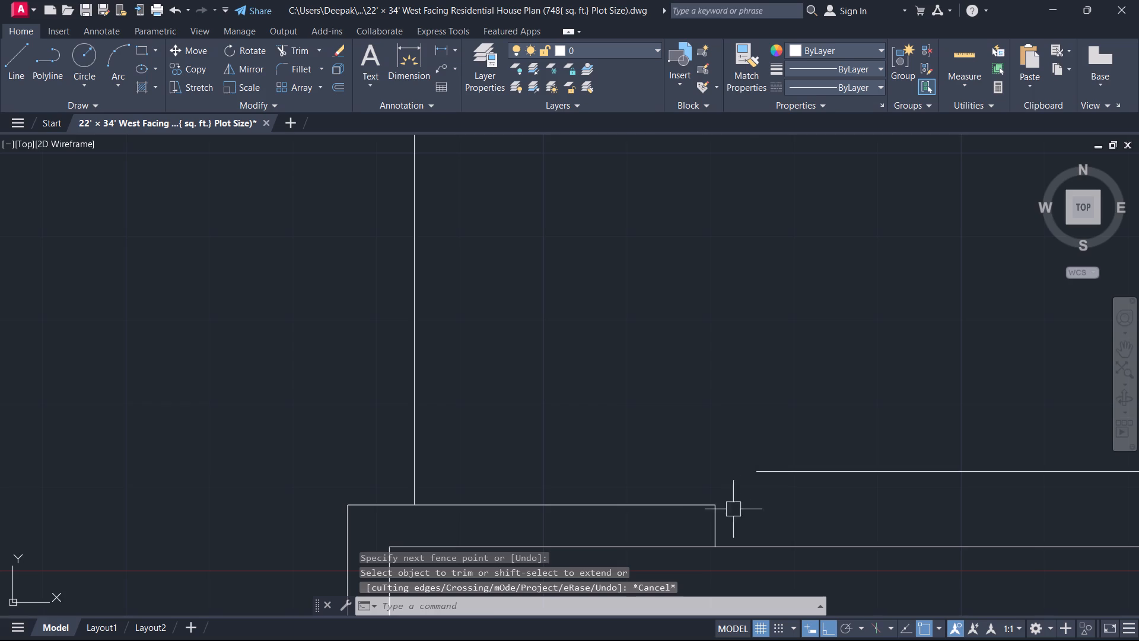
drag(684, 519, 670, 507)
click(606, 450)
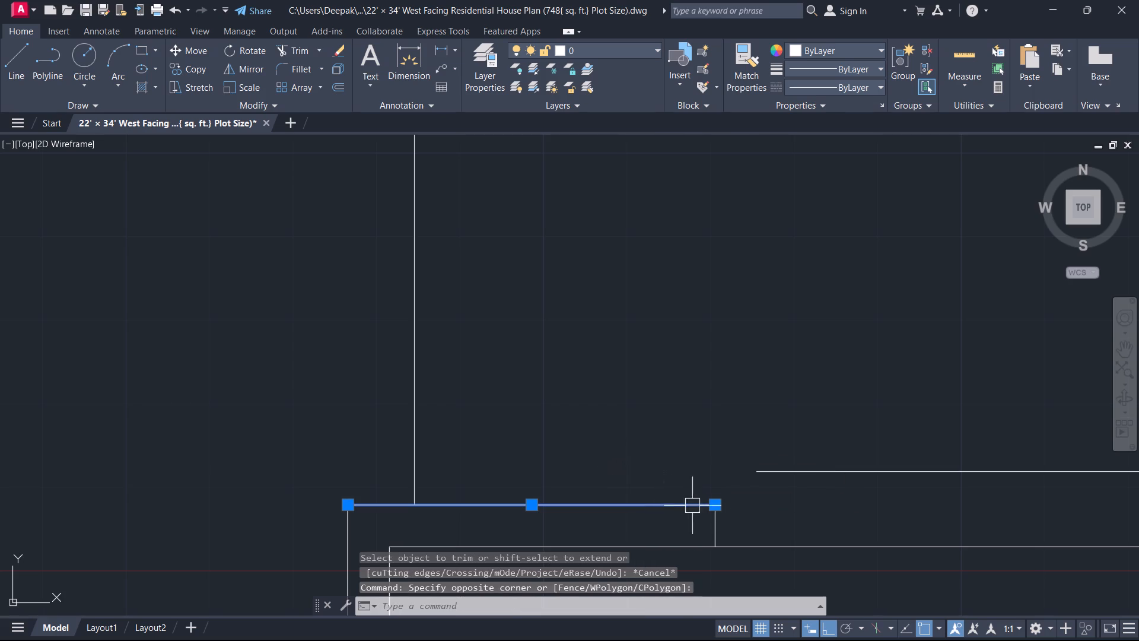
key(Delete)
Fillet the right room's bottom line with the outer vertical line of the lower compartment's wall into a square corner.
key(f)
key(space)
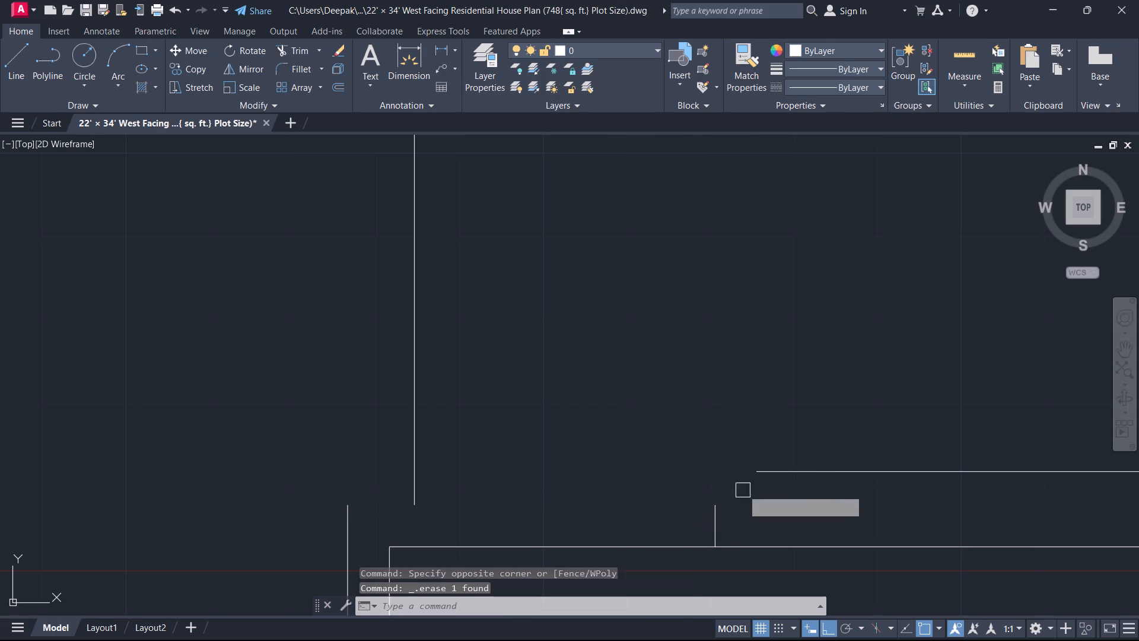
click(769, 476)
click(346, 528)
key(Escape)
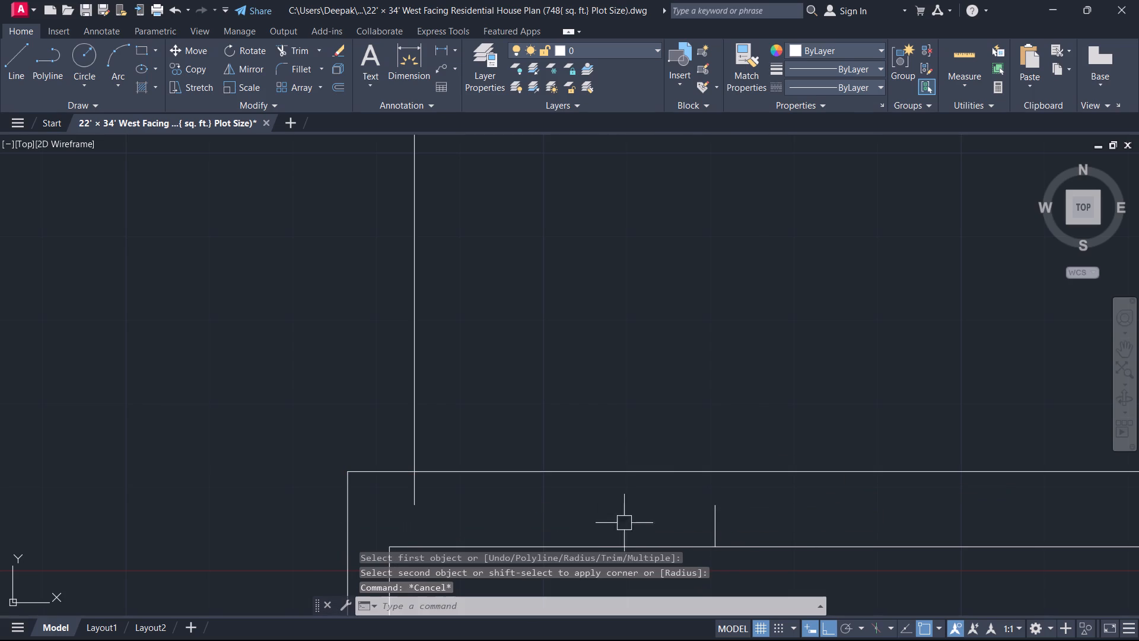
Trim away the leftover short vertical stub and the room's left line where it overhangs below the joined bottom line.
text(tr)
key(space)
drag(737, 521, 727, 515)
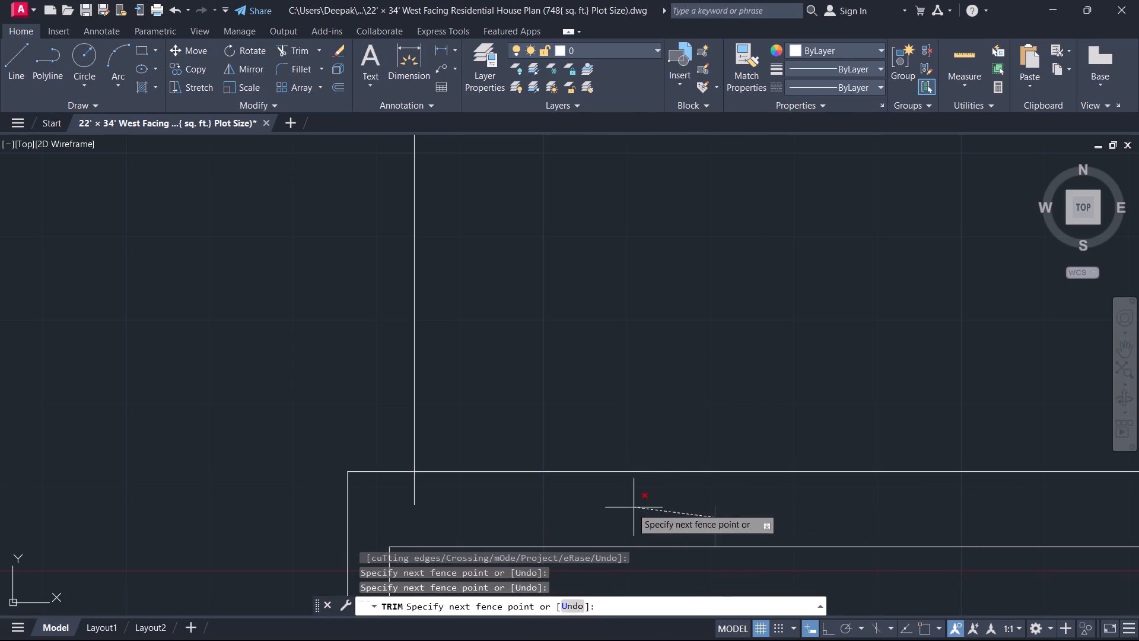
click(631, 507)
click(431, 497)
click(397, 493)
key(Escape)
Extend the room's left vertical line down to the lower line of the bottom wall.
scroll(454, 456, down, 5)
middle_drag(472, 422, 477, 417)
scroll(477, 417, up, 2)
text(ex)
key(space)
click(423, 445)
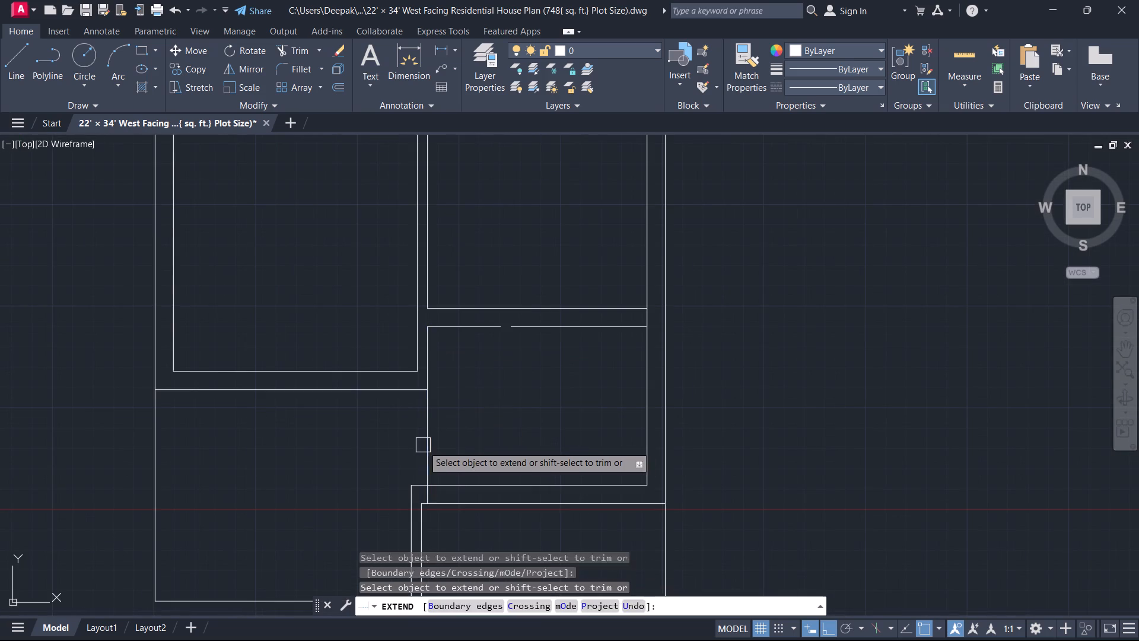
key(Escape)
Offset the room's left vertical line 4' to the right.
text(o)
key(space)
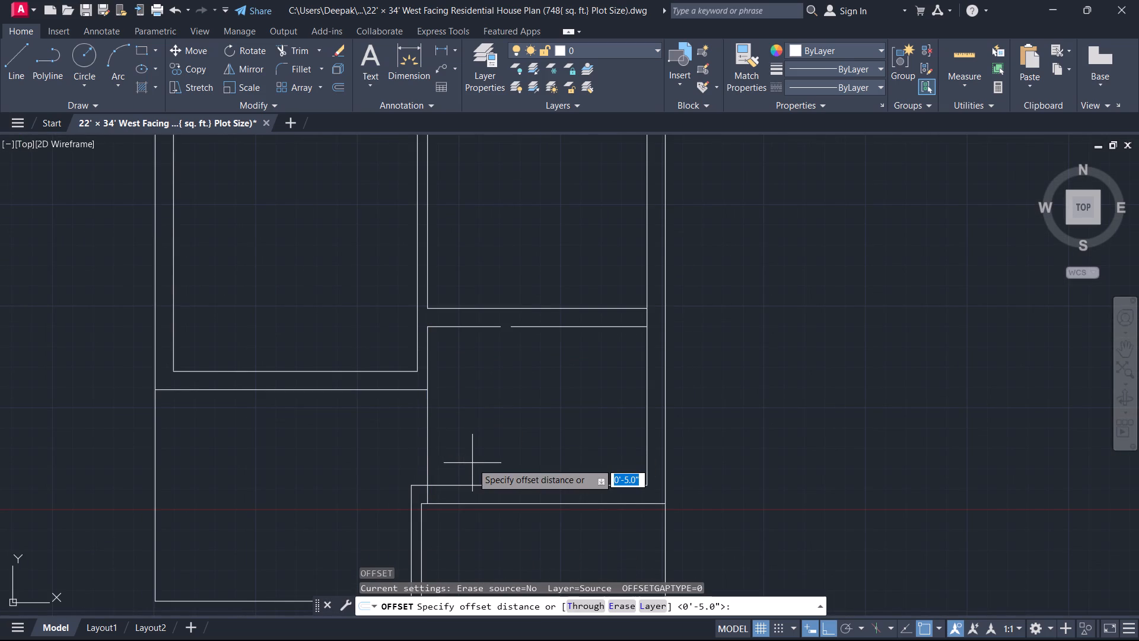
key(4)
key(apostrophe)
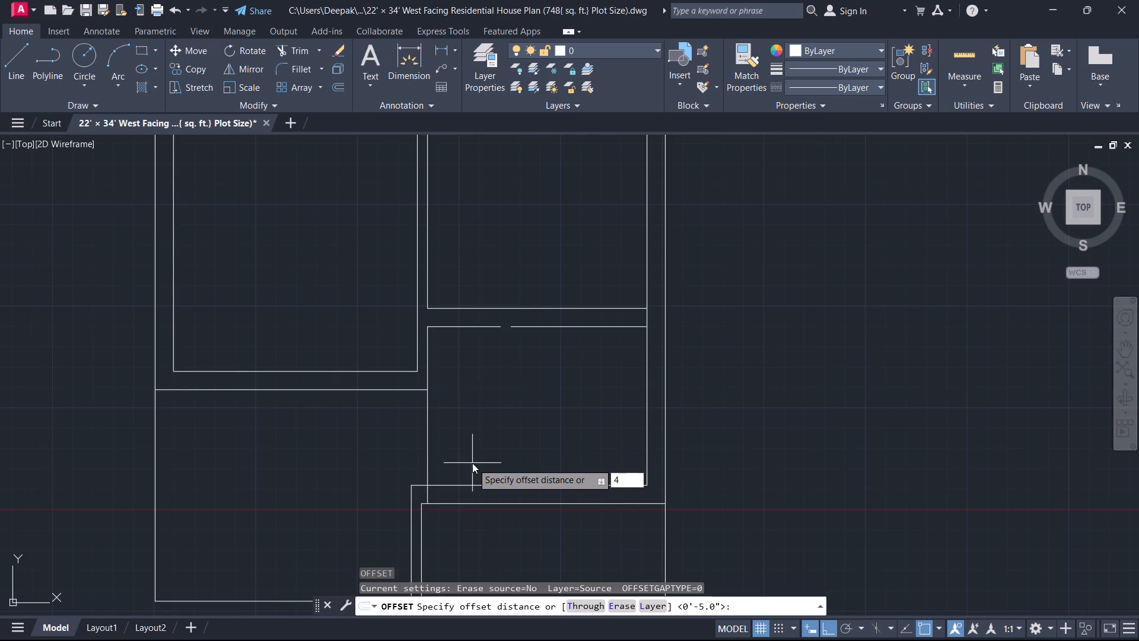
key(Return)
click(426, 433)
click(478, 454)
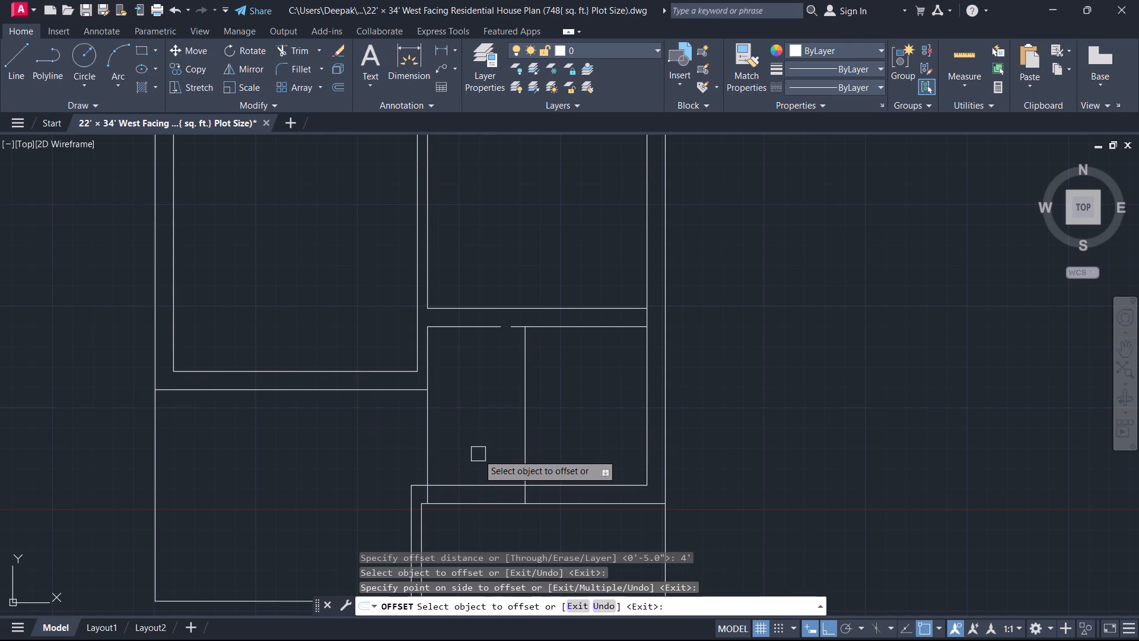
key(Escape)
Trim the offset line above the bottom wall and both wall lines left of it to cut a 4' opening.
text(tr)
key(space)
click(562, 409)
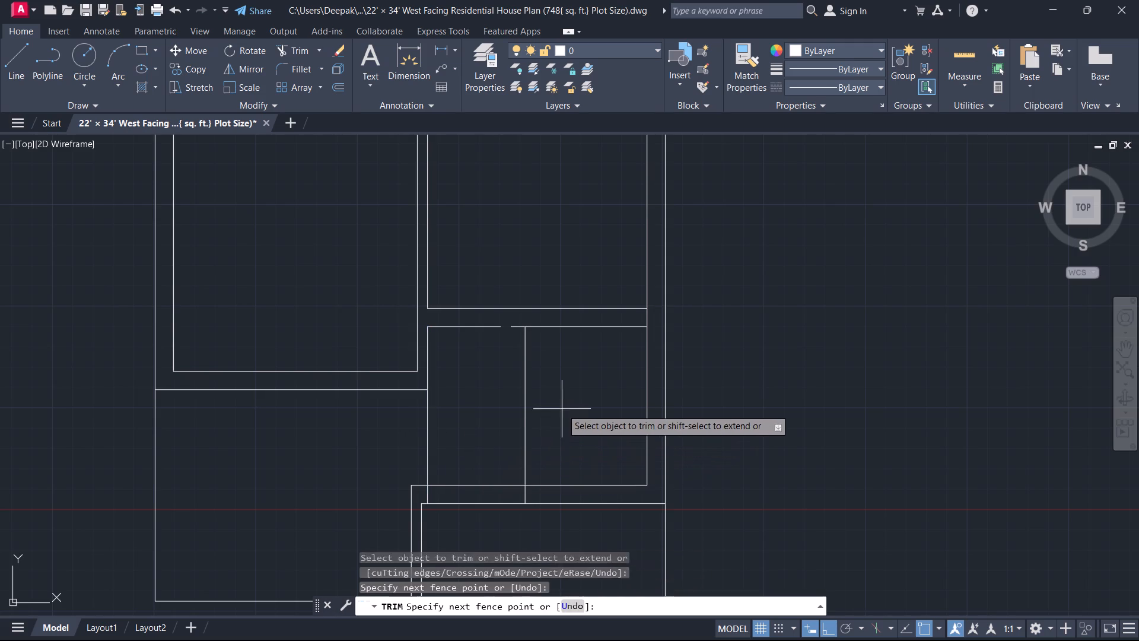
click(485, 407)
click(502, 521)
click(499, 405)
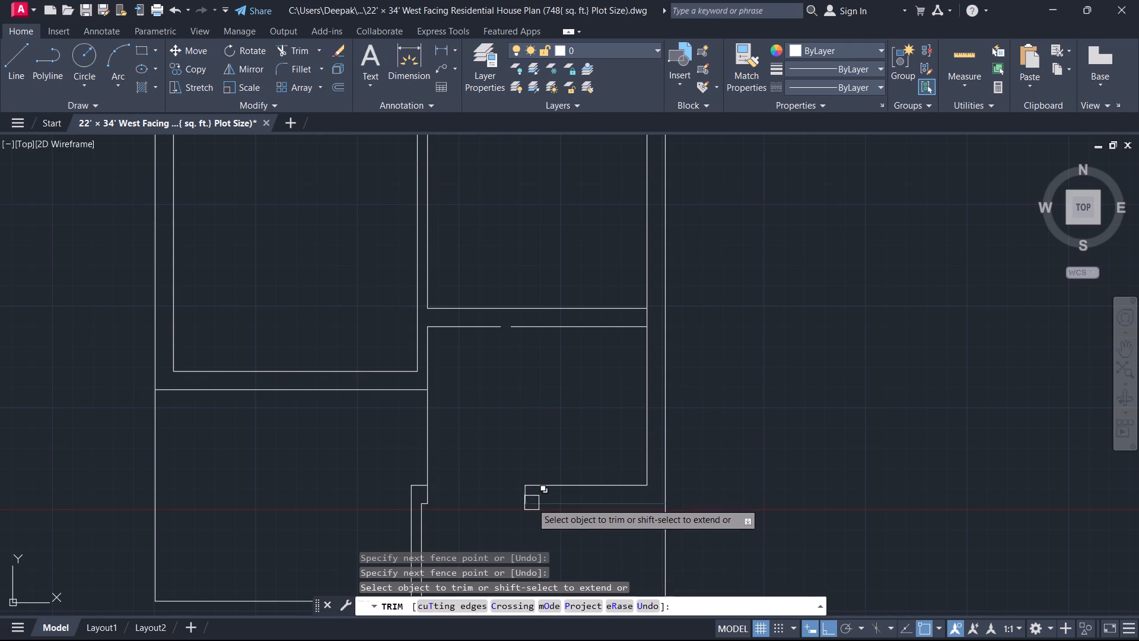
scroll(529, 401, up, 1)
middle_drag(529, 401, 596, 387)
key(Escape)
Delete the full-width horizontal line above the room and the right-hand segment of the line just below it.
scroll(529, 421, down, 2)
middle_drag(529, 422, 525, 439)
scroll(556, 417, up, 1)
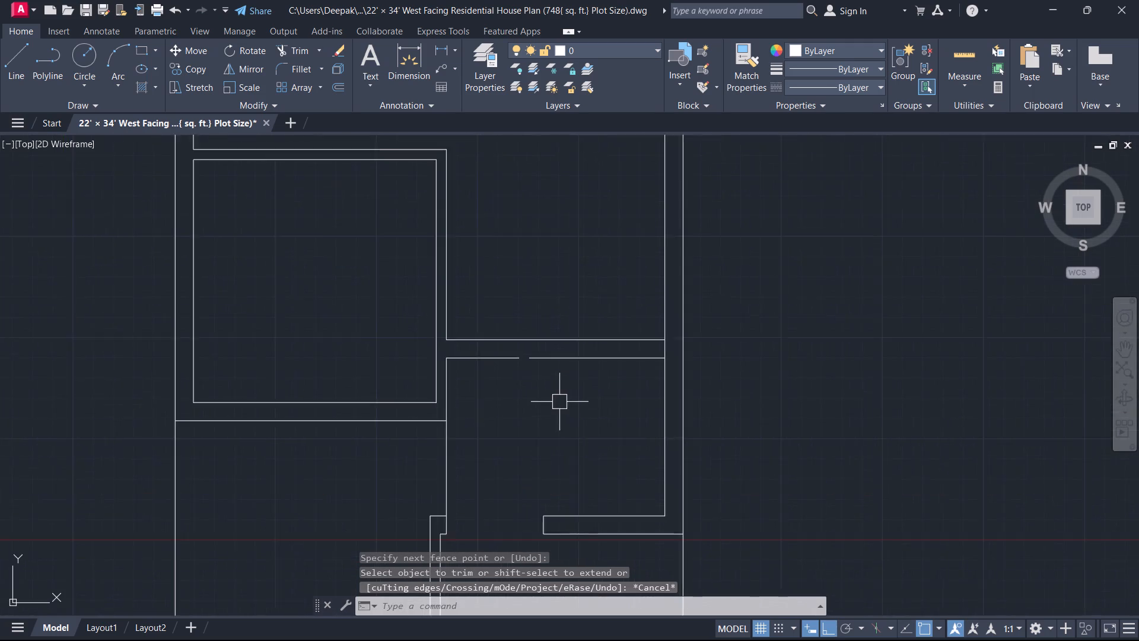
scroll(558, 401, up, 1)
drag(609, 370, 581, 322)
click(574, 291)
key(Delete)
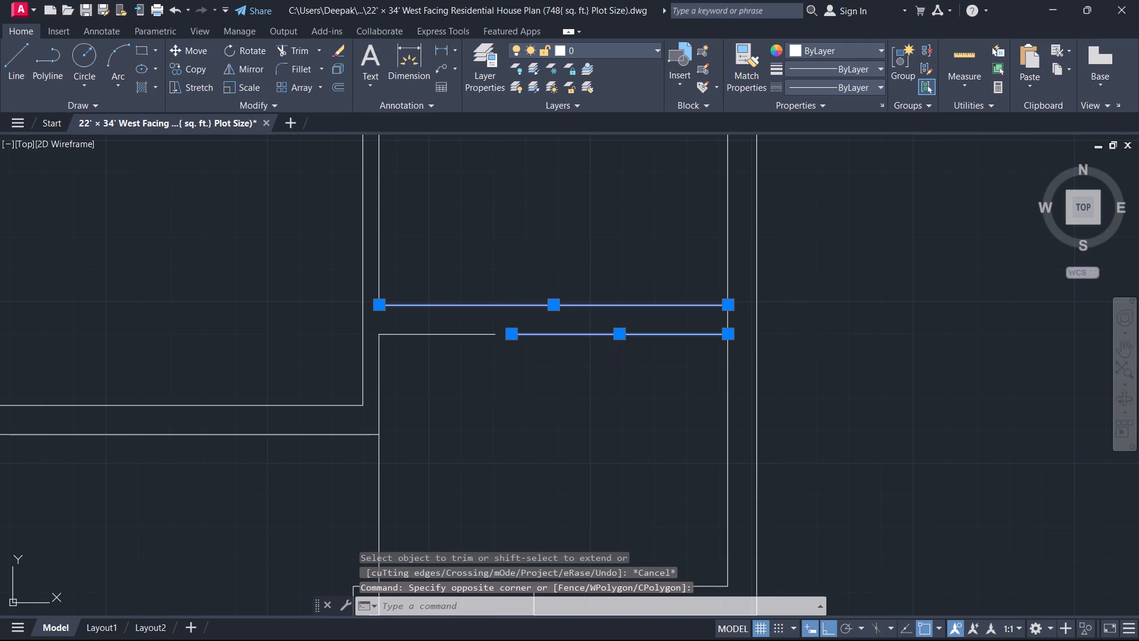
Draw a line 2'6 up from the opening's right upper corner and across to the right wall's inner line.
scroll(564, 303, down, 1)
middle_drag(603, 414, 605, 338)
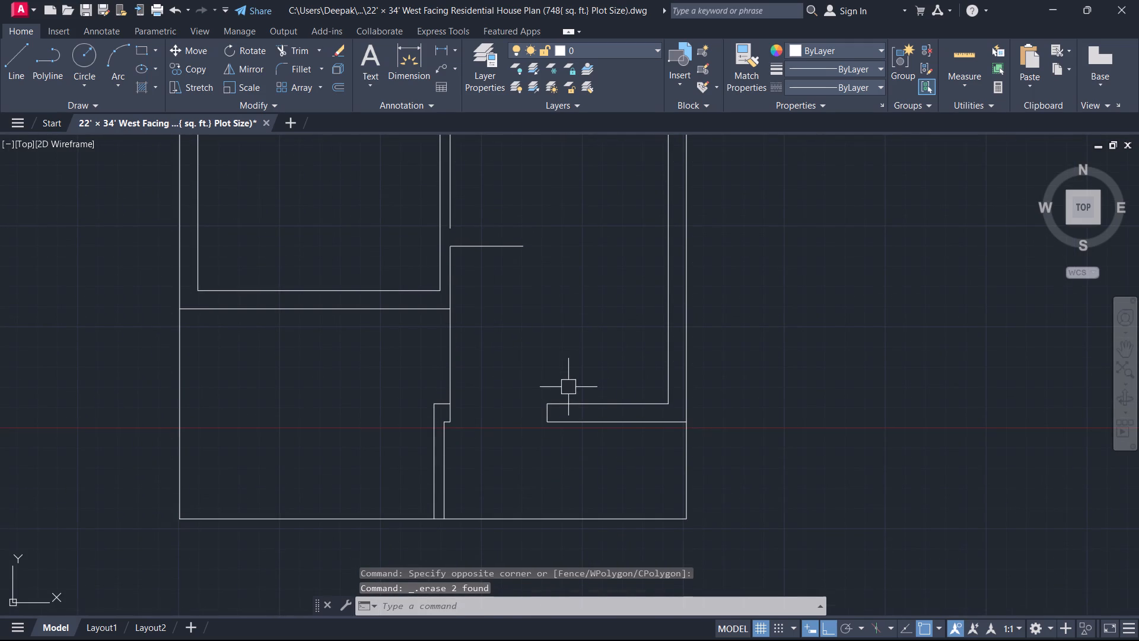
key(l)
key(space)
click(553, 405)
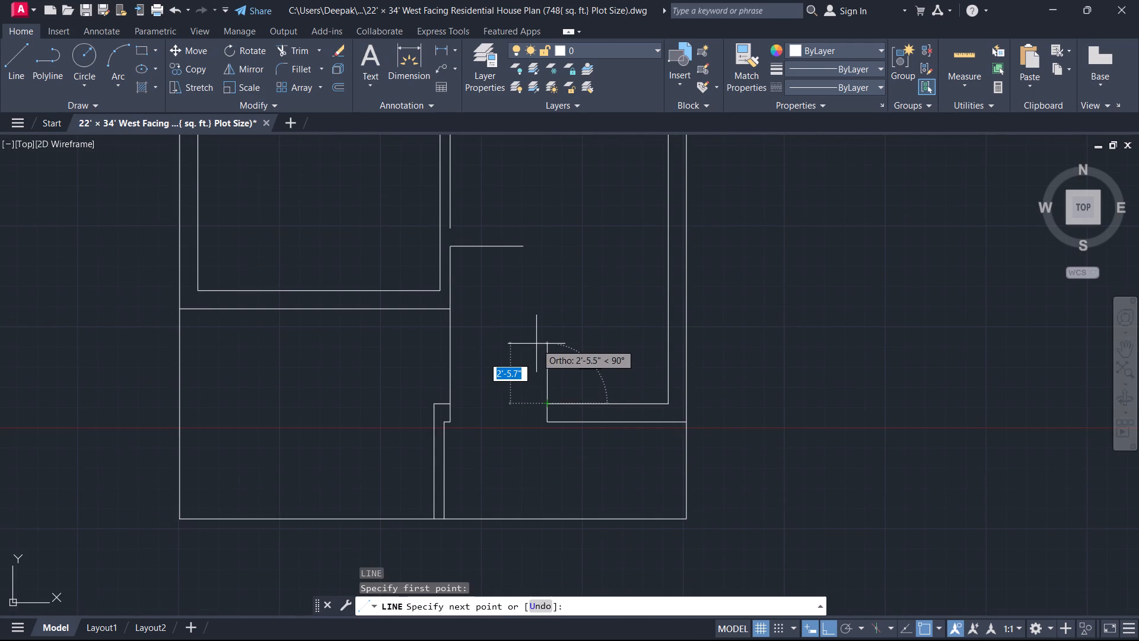
text(2'6)
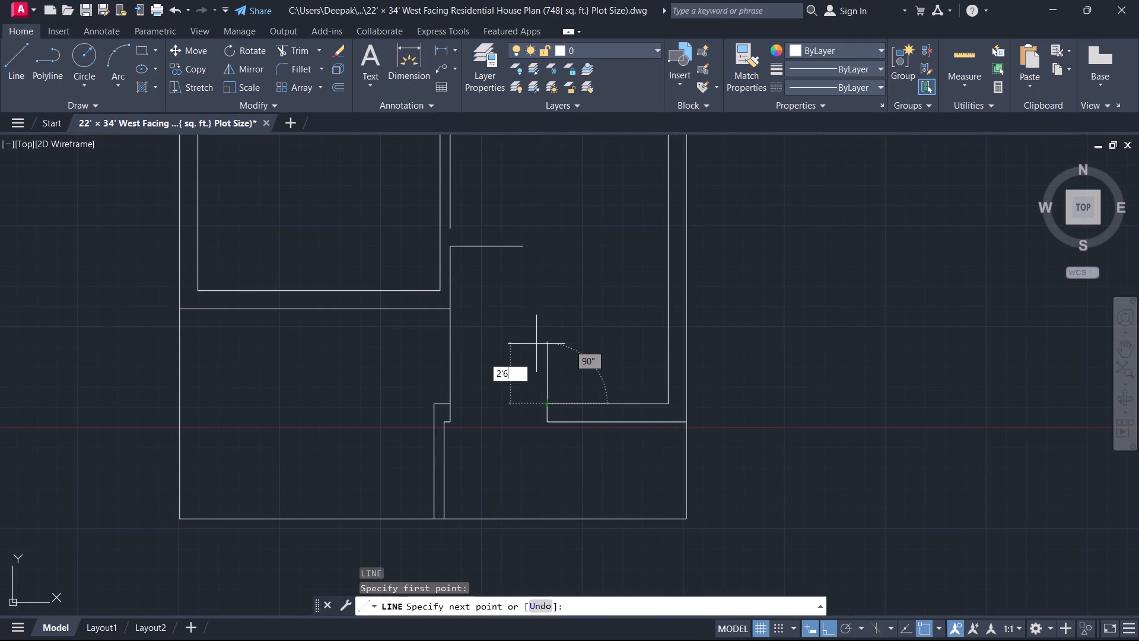
key(Return)
click(663, 340)
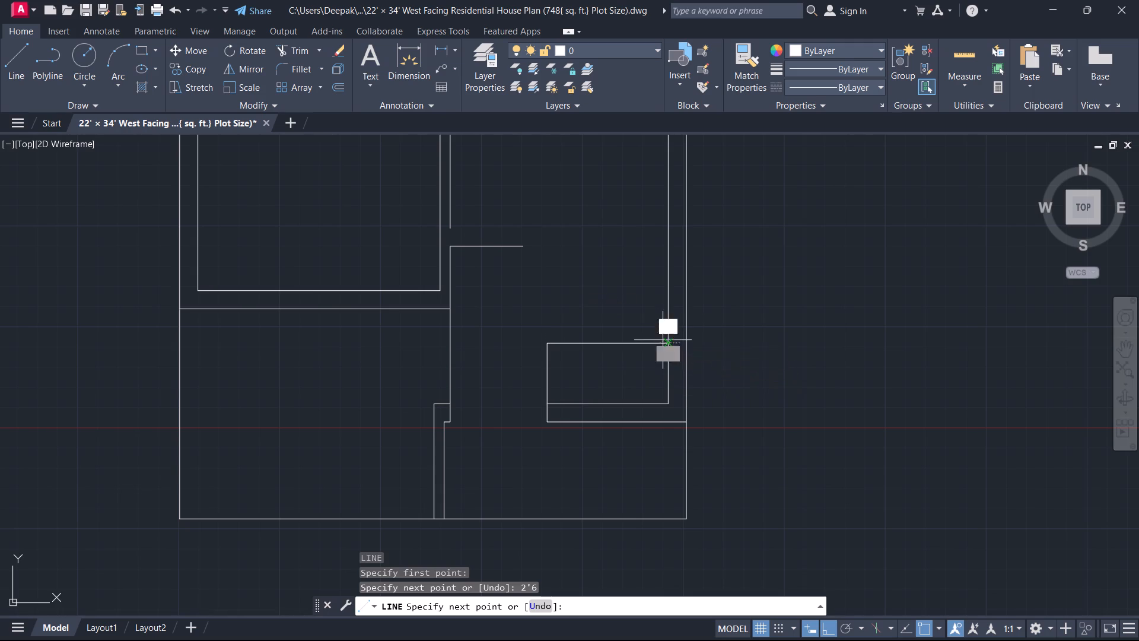
key(Escape)
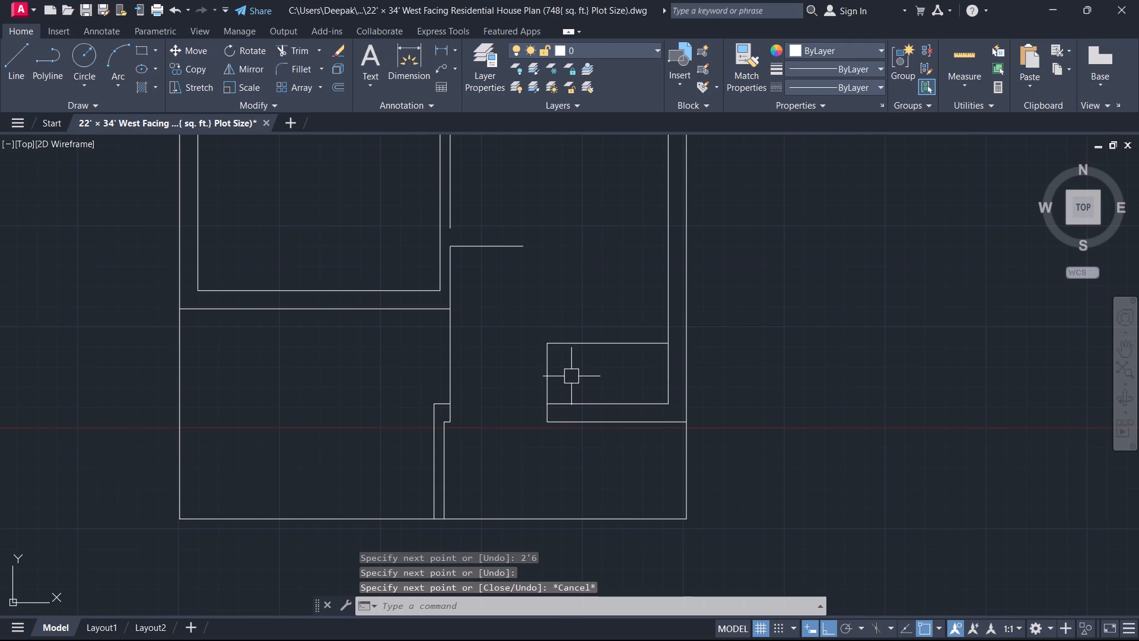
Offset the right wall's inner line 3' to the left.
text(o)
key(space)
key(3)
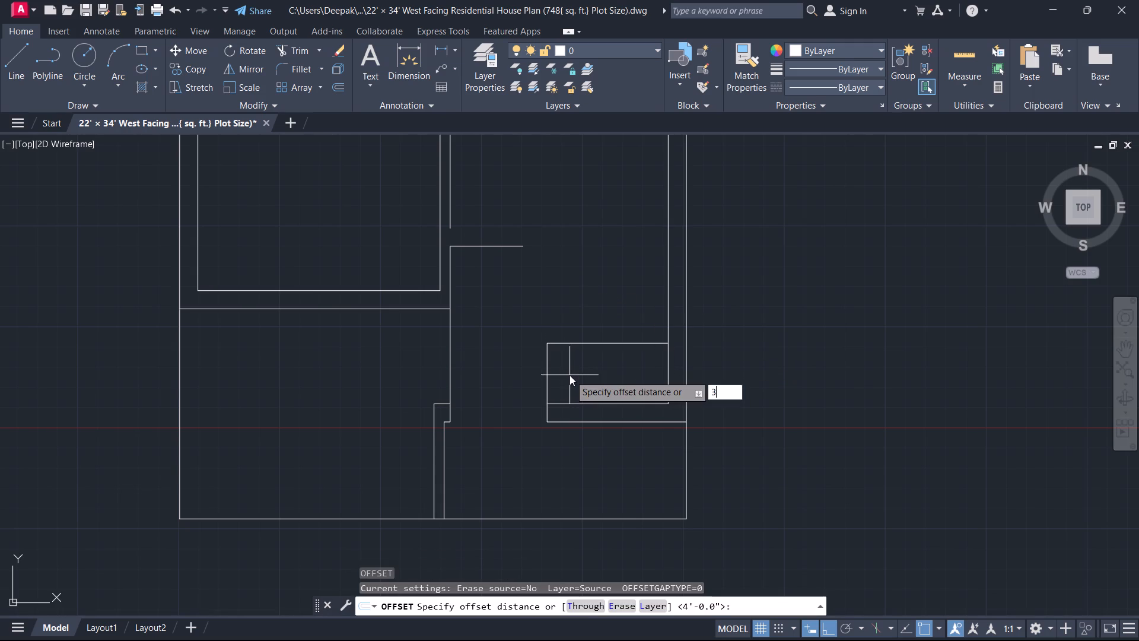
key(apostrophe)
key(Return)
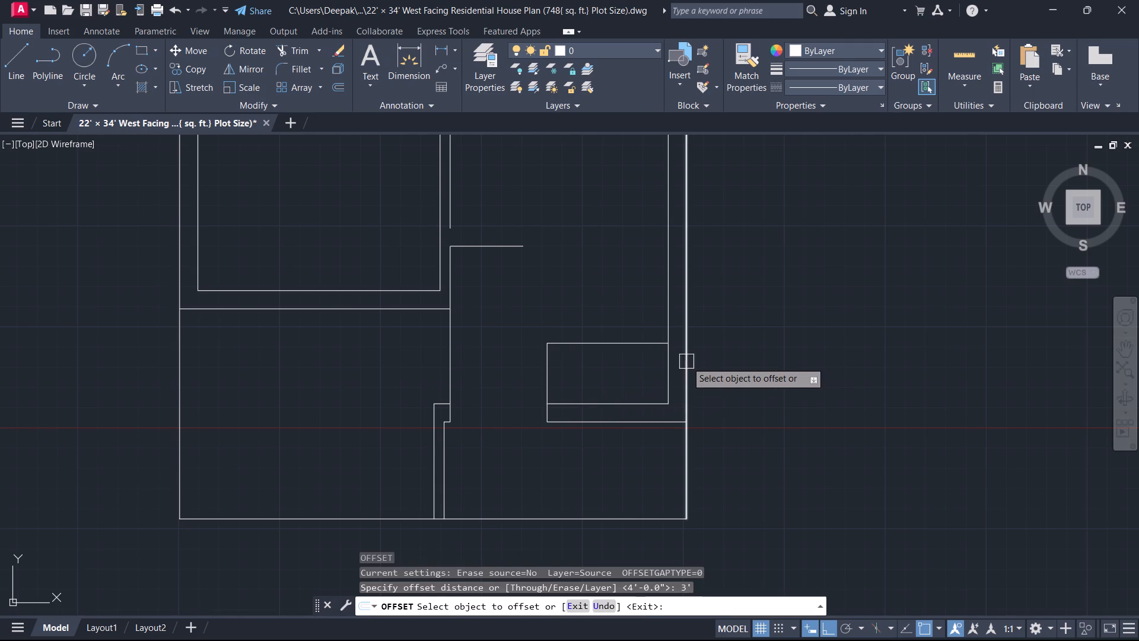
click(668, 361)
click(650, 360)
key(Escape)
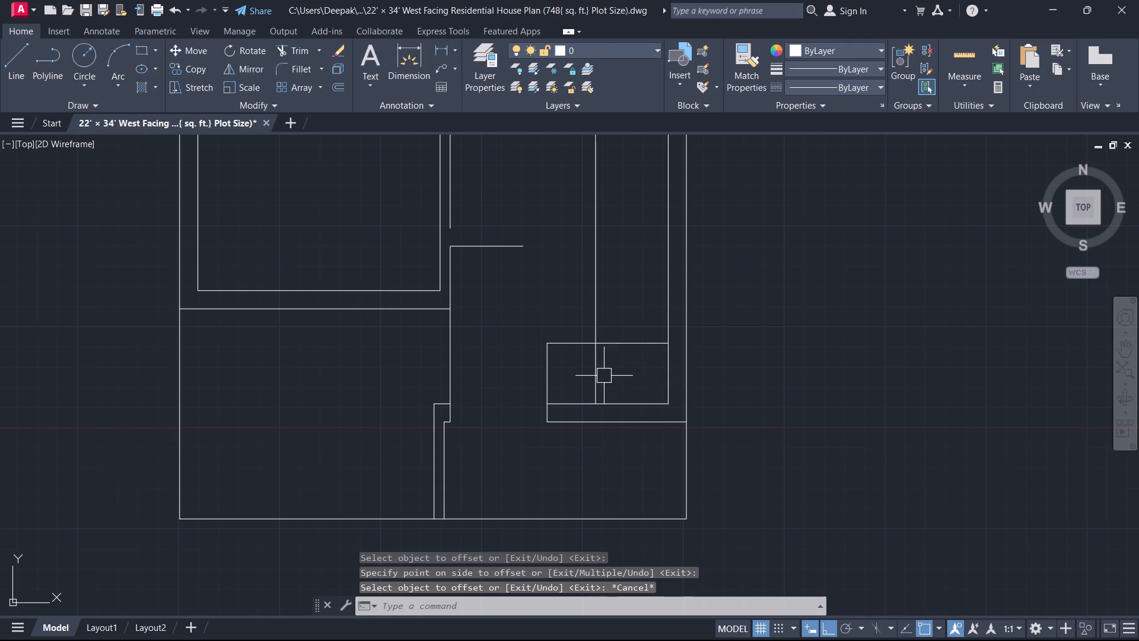
Offset the left edge of the 2'6 stair strip rightward by 9" twice to make two tread lines.
text(o)
key(space)
key(9)
key(Return)
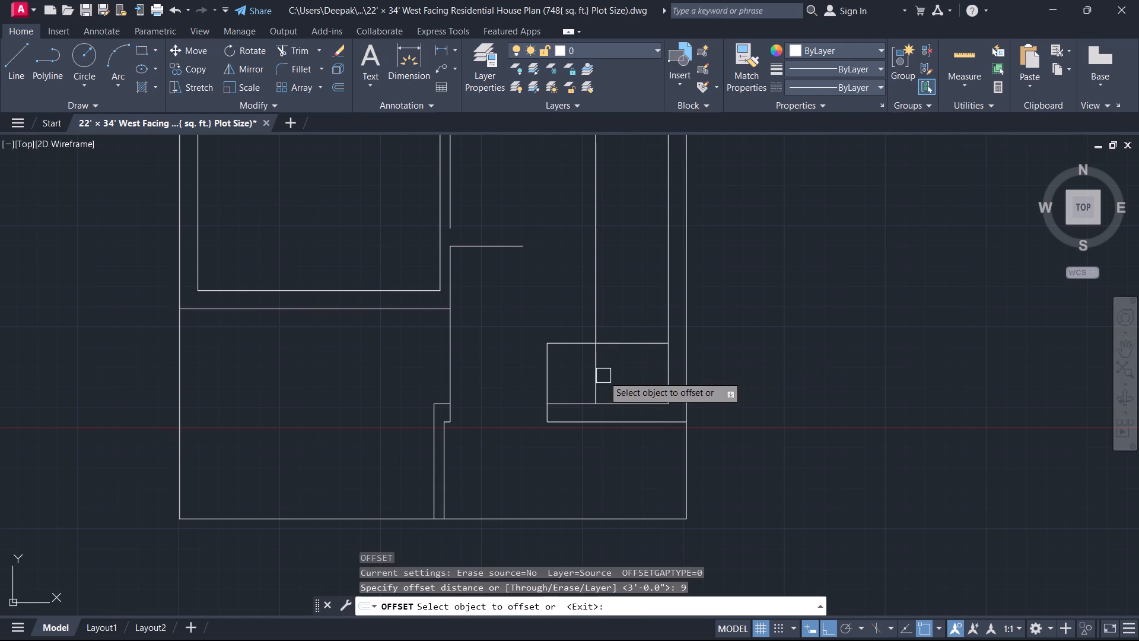
scroll(585, 374, up, 3)
click(437, 411)
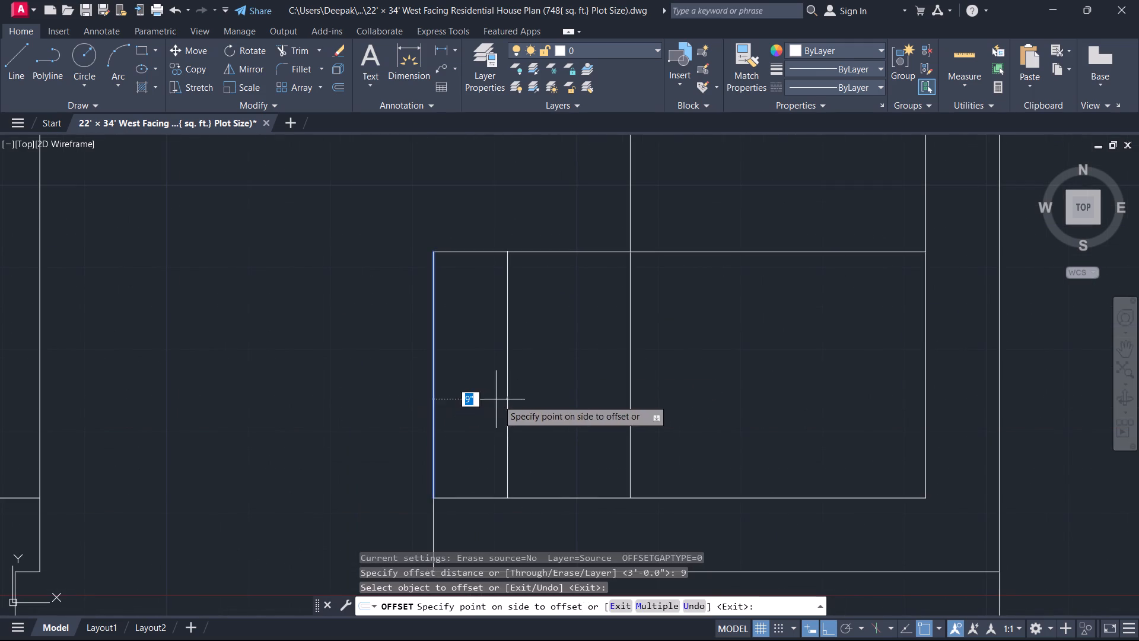
click(499, 399)
click(509, 398)
click(561, 395)
key(Escape)
Offset the second tread line another 9" to the right to add a third tread line.
scroll(598, 374, down, 2)
middle_drag(596, 373, 615, 393)
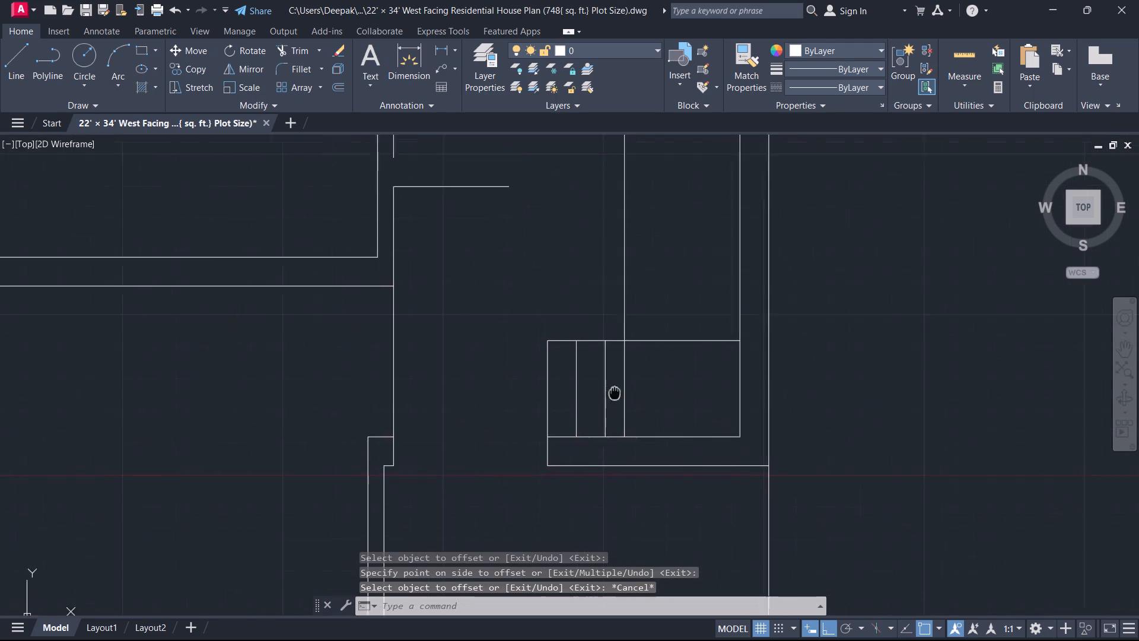
middle_drag(615, 393, 635, 423)
middle_drag(679, 389, 676, 411)
scroll(641, 431, up, 2)
text(o)
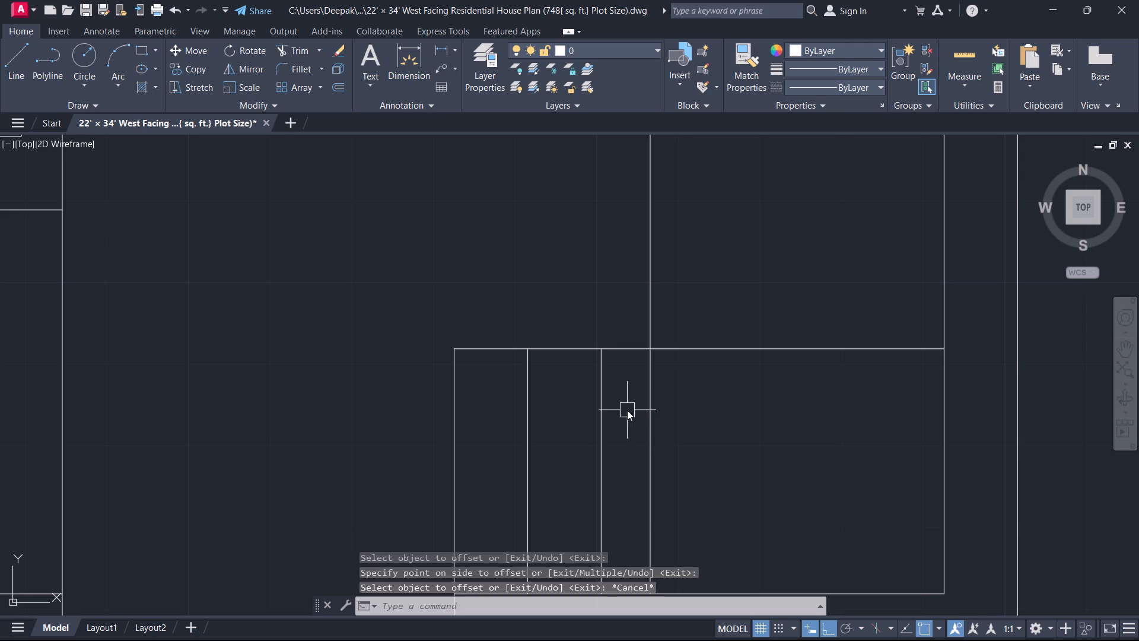
key(space)
key(space)
click(599, 451)
click(651, 444)
key(Escape)
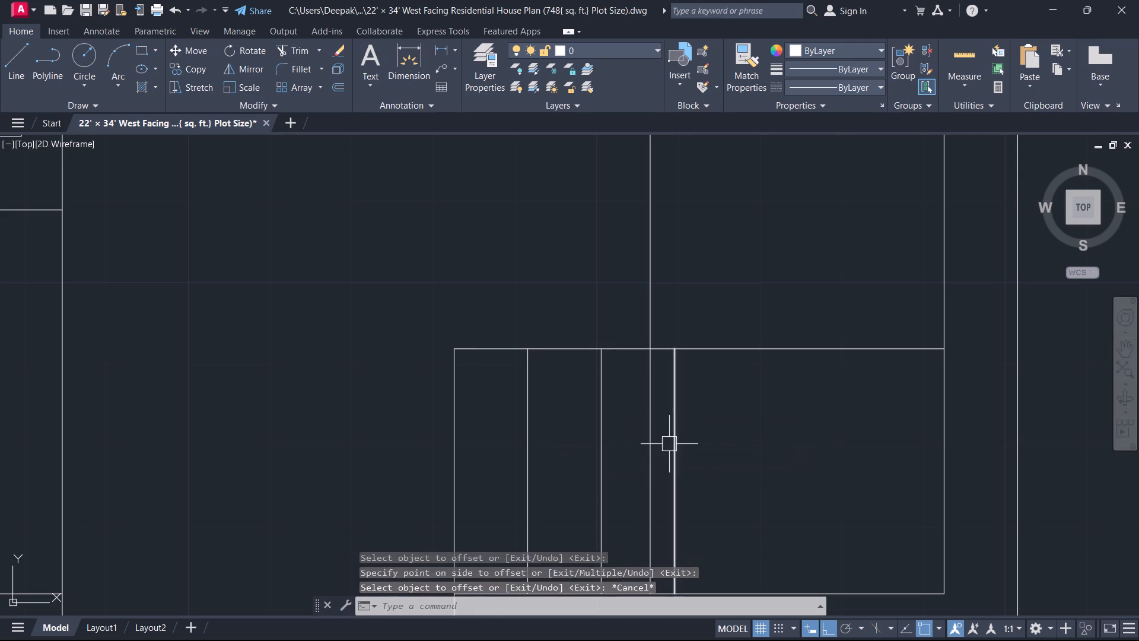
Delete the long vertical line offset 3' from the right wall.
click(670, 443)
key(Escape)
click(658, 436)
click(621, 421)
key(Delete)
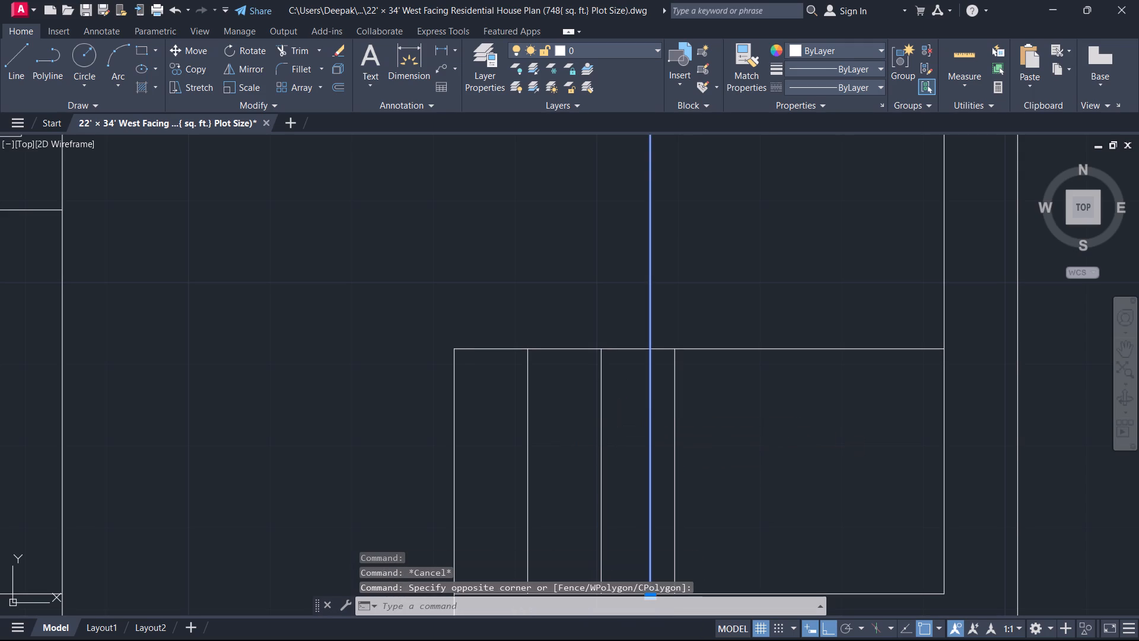
Offset the top line of the stair strip 9" upward.
scroll(619, 421, down, 3)
middle_drag(654, 410, 661, 414)
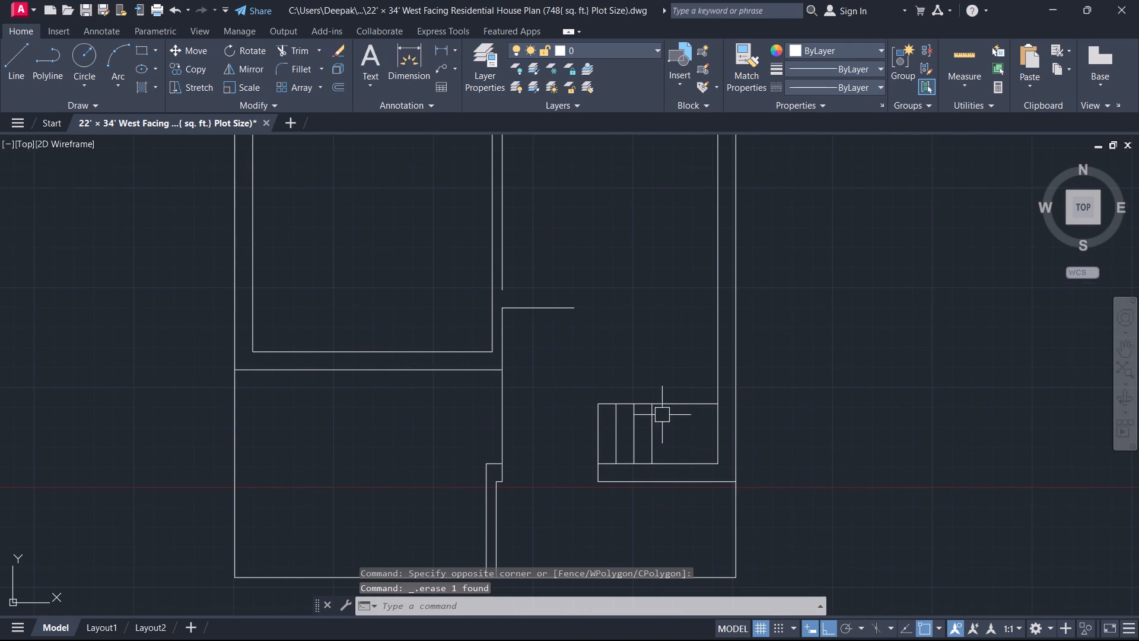
scroll(671, 413, up, 2)
key(o)
key(space)
key(space)
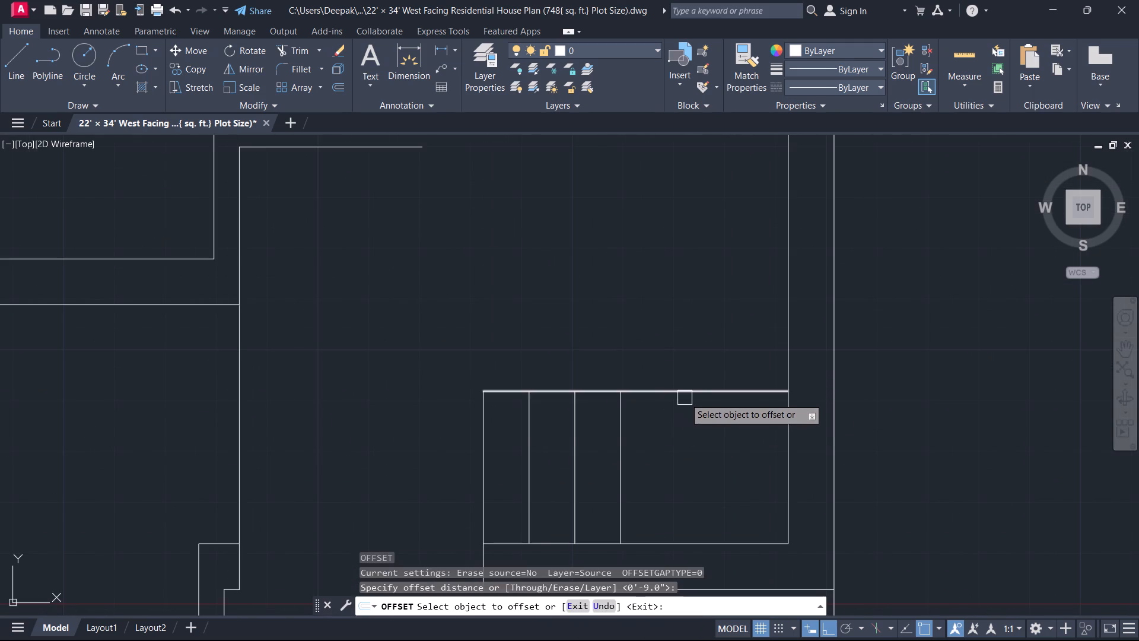
click(685, 398)
click(677, 356)
key(Escape)
Extend the third tread line up to the new 9" offset line.
text(ex)
key(space)
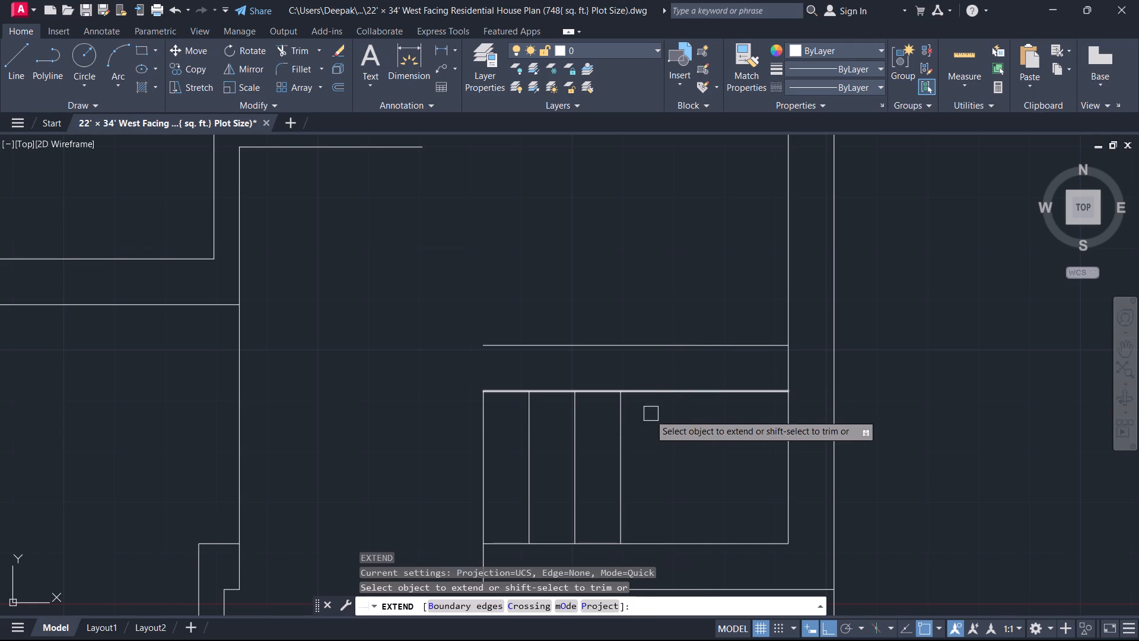
key(space)
click(622, 418)
key(Escape)
Trim the part of the upper offset line left of the extended third tread line.
key(t)
key(r)
key(space)
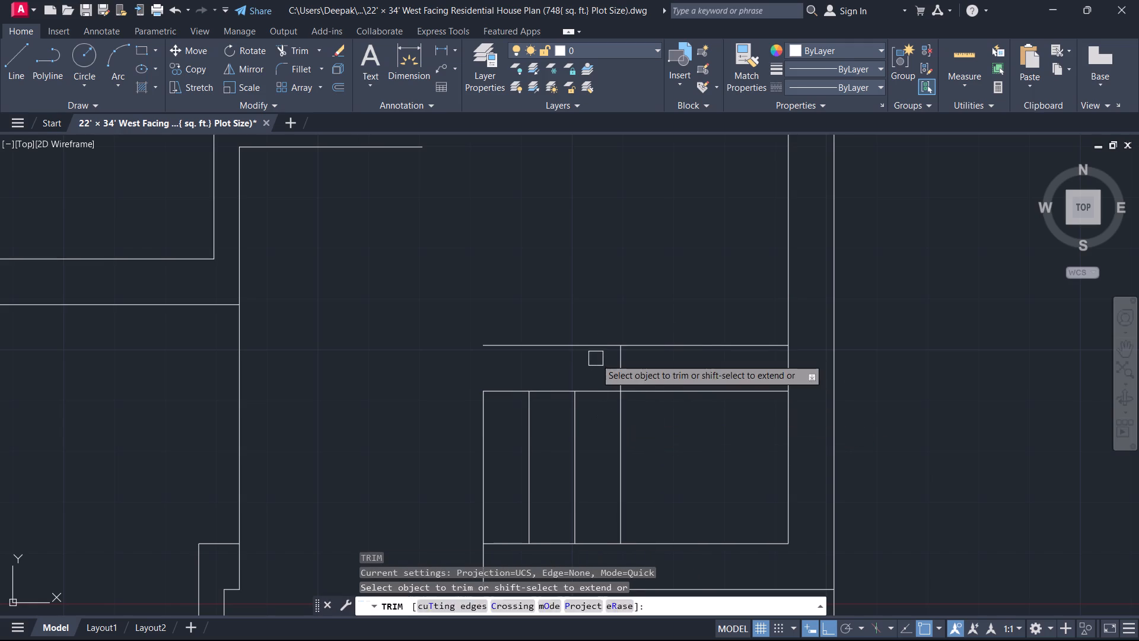
click(596, 358)
click(591, 343)
key(Escape)
click(648, 364)
key(Escape)
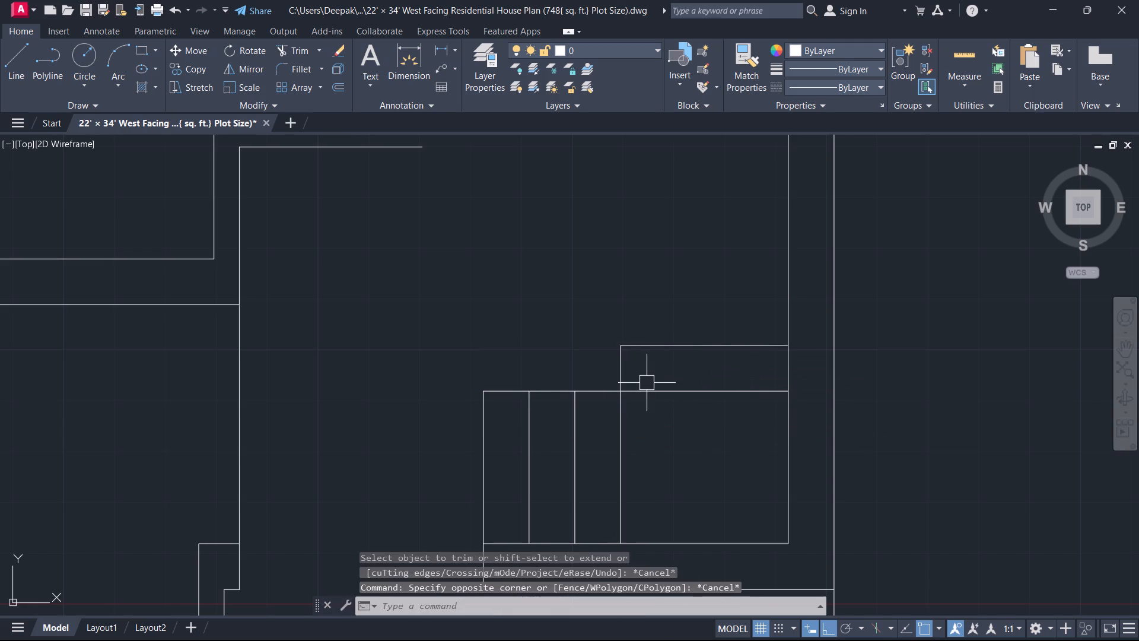
Trim the third tread line's extension between the stair strip's top line and the offset line above it.
text(tr)
key(space)
click(647, 383)
click(607, 376)
key(Escape)
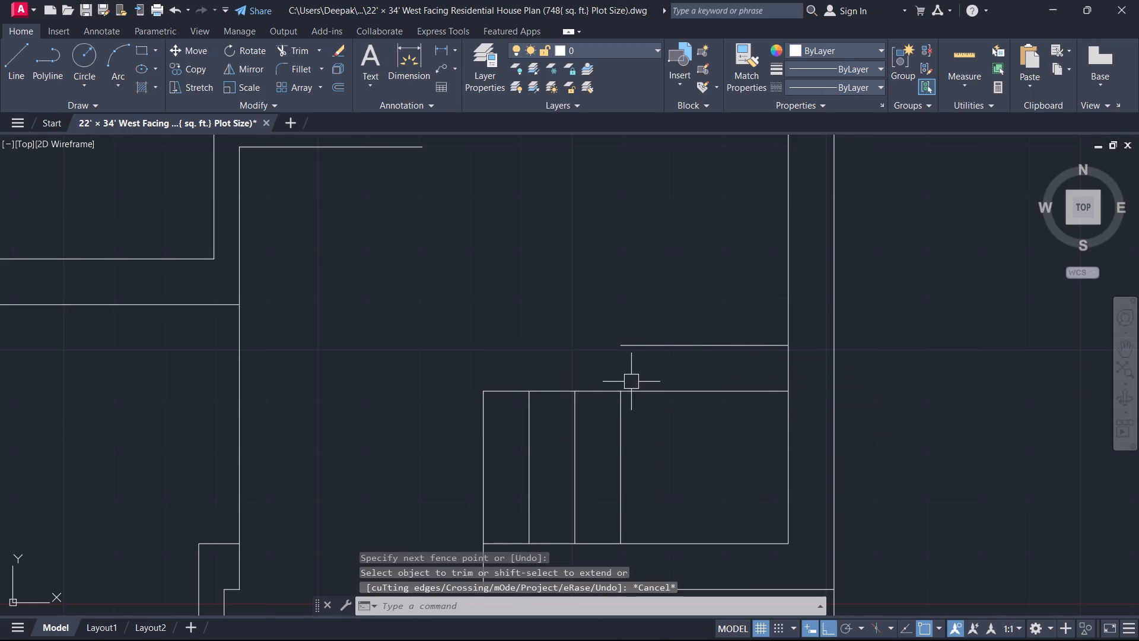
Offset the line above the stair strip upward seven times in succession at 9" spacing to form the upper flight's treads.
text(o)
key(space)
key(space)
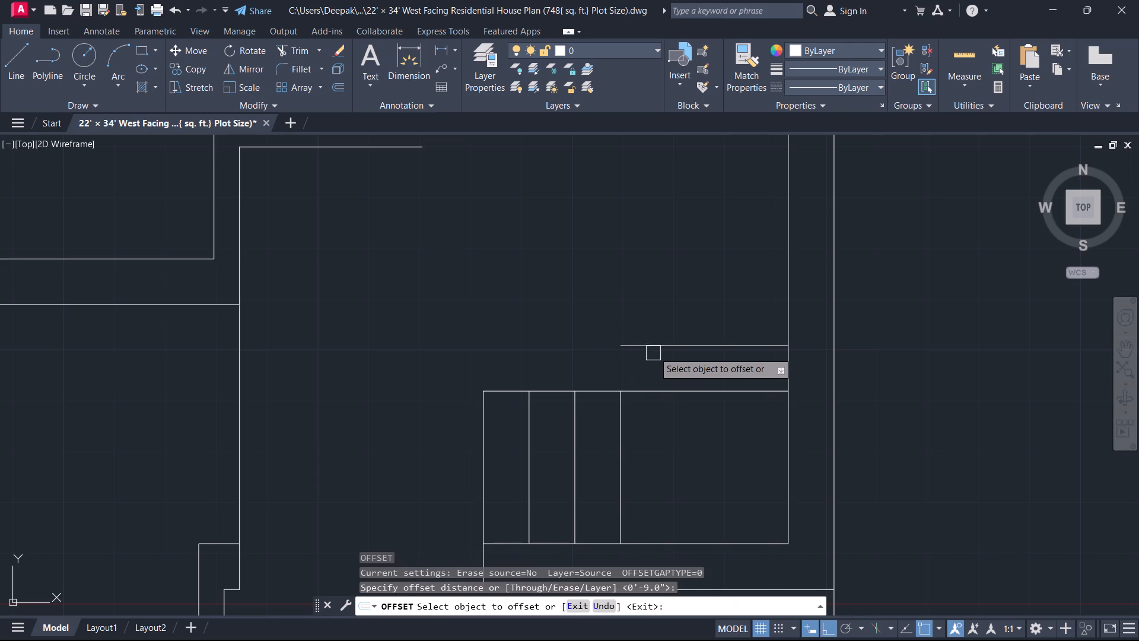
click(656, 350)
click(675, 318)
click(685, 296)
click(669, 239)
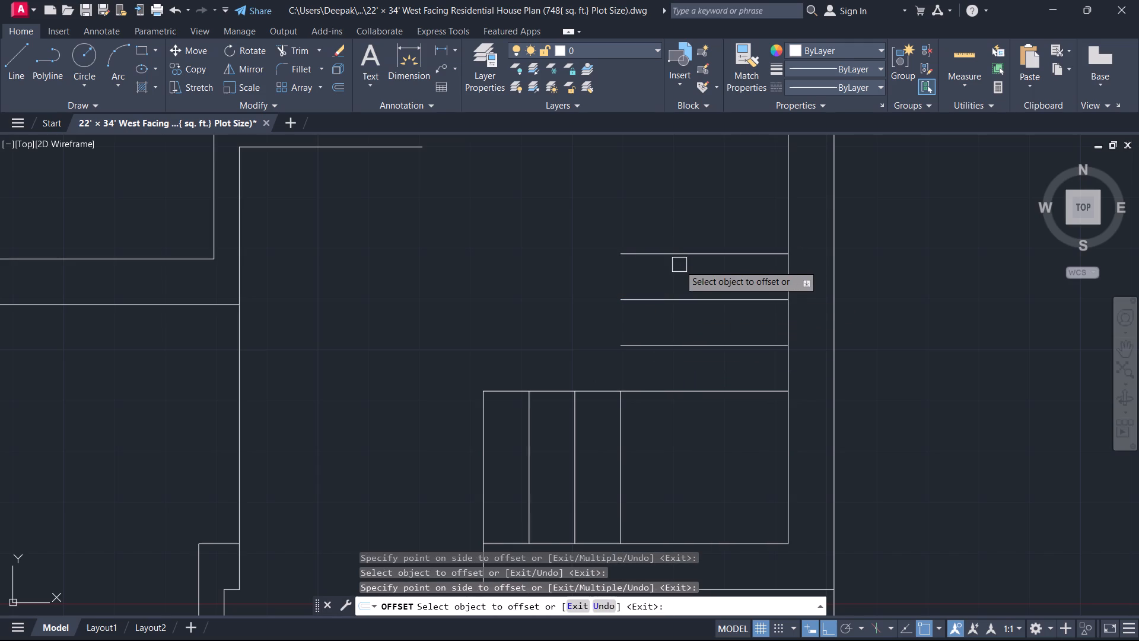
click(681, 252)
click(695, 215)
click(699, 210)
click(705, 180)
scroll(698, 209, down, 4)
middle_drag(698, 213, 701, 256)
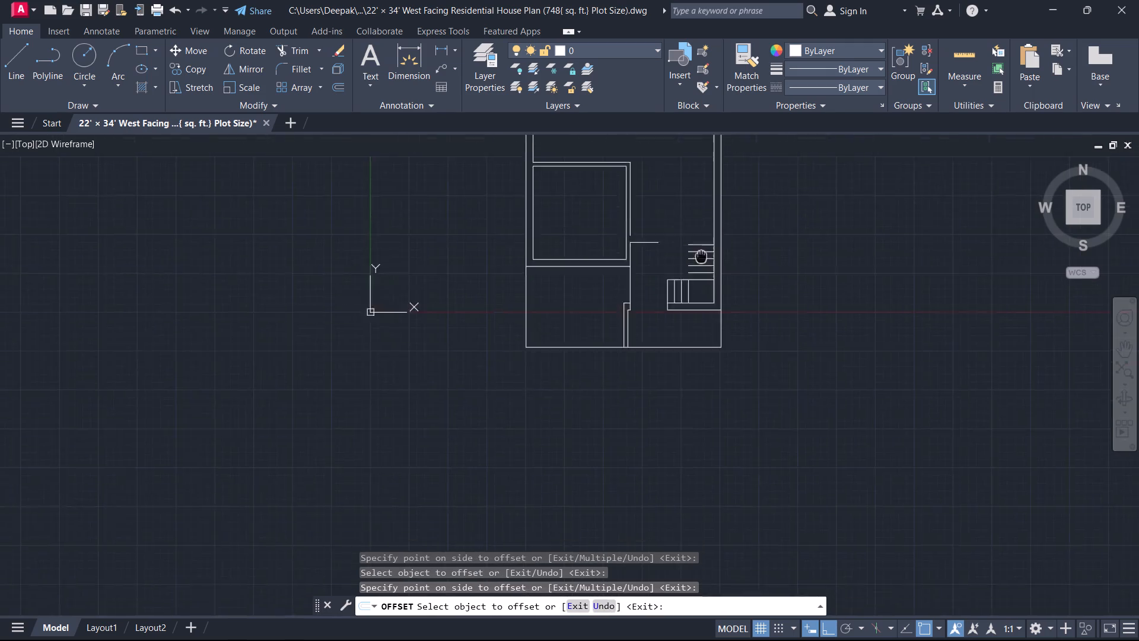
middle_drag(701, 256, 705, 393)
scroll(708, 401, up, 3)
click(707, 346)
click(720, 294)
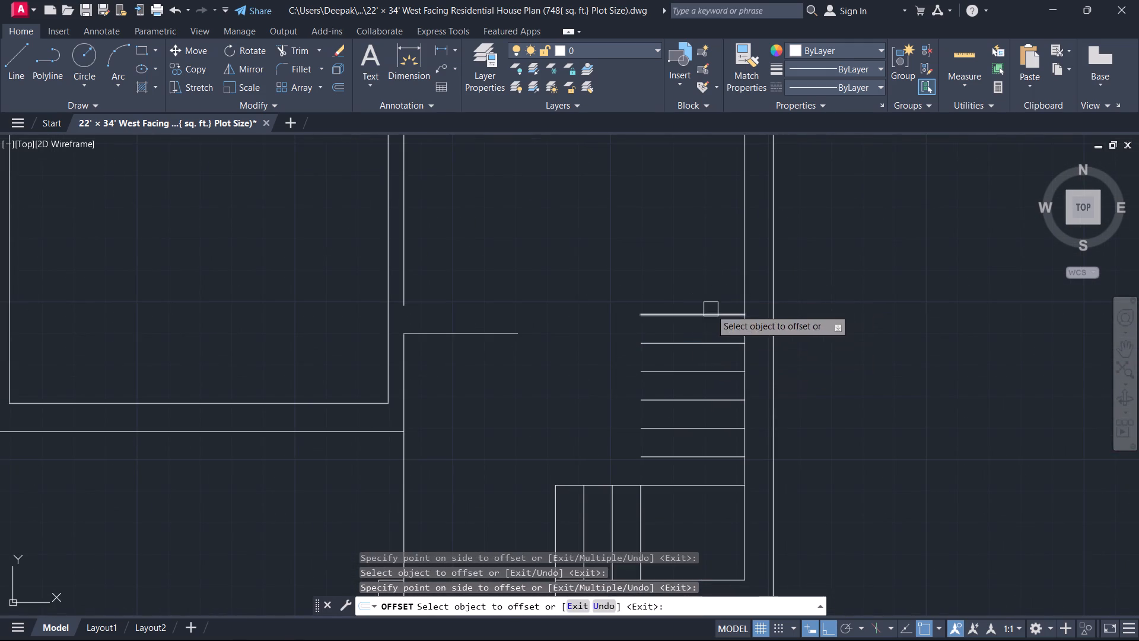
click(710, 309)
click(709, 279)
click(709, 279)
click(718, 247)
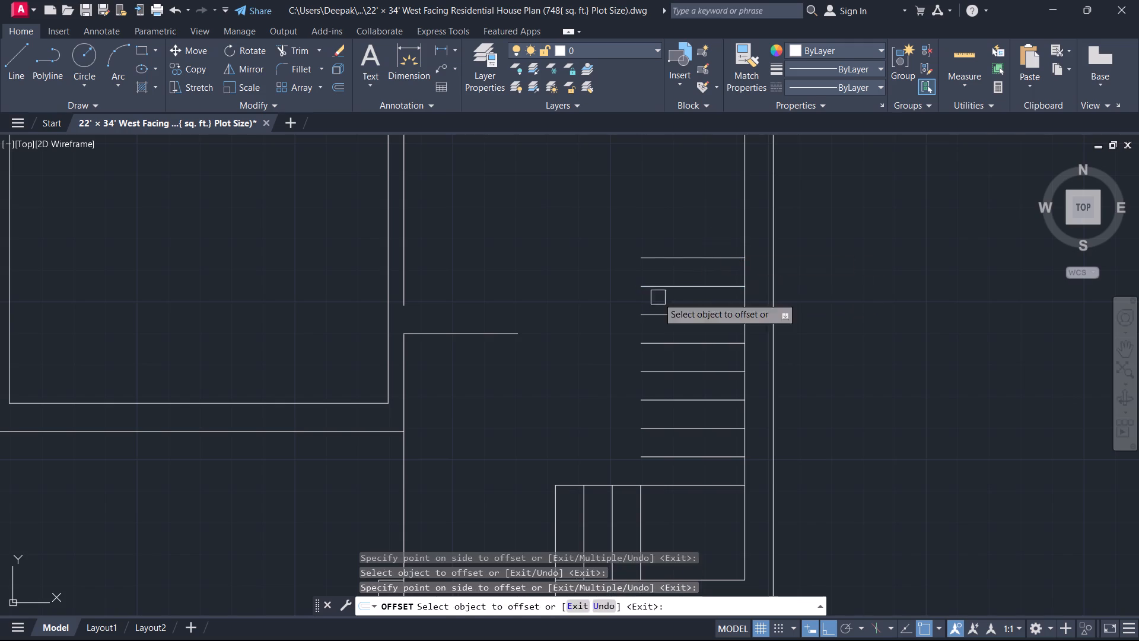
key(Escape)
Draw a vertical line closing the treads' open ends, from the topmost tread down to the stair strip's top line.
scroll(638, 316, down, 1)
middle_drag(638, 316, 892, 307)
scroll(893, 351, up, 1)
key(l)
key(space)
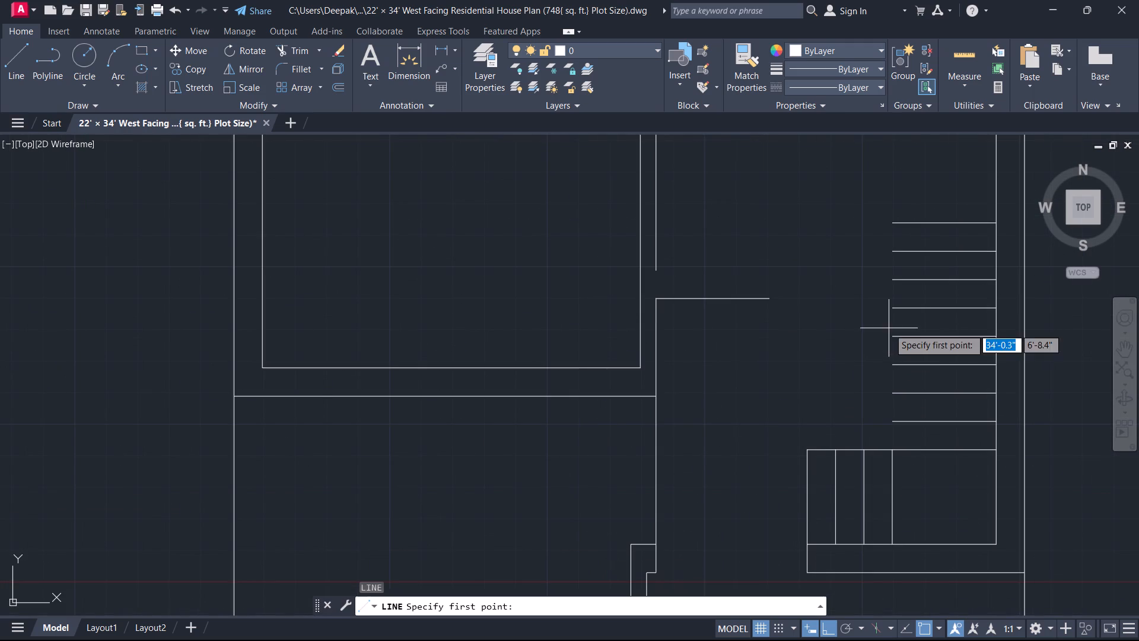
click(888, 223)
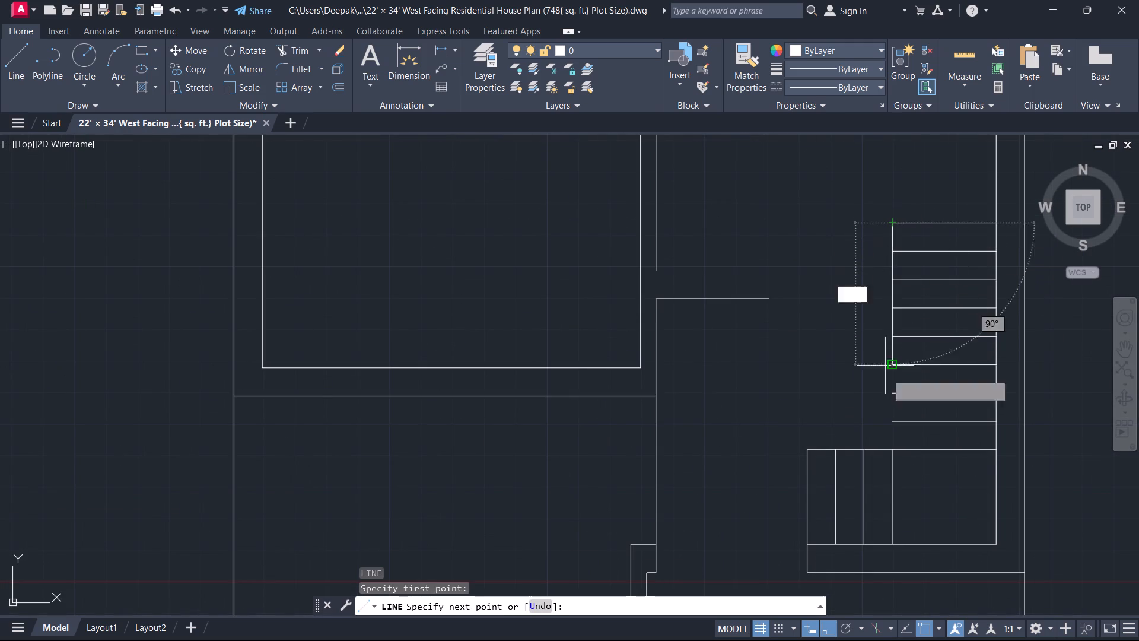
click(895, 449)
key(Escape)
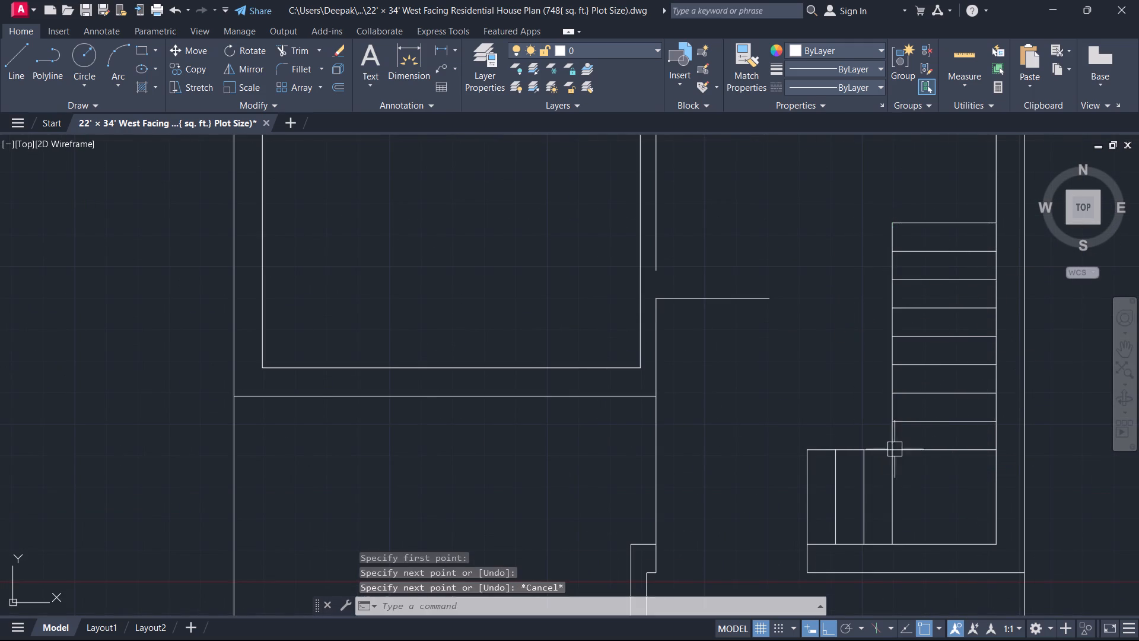
Examine the lower part of the plan around the staircase and the partition wall between the two lower rooms.
scroll(836, 412, down, 1)
middle_drag(833, 411, 925, 420)
scroll(828, 407, down, 1)
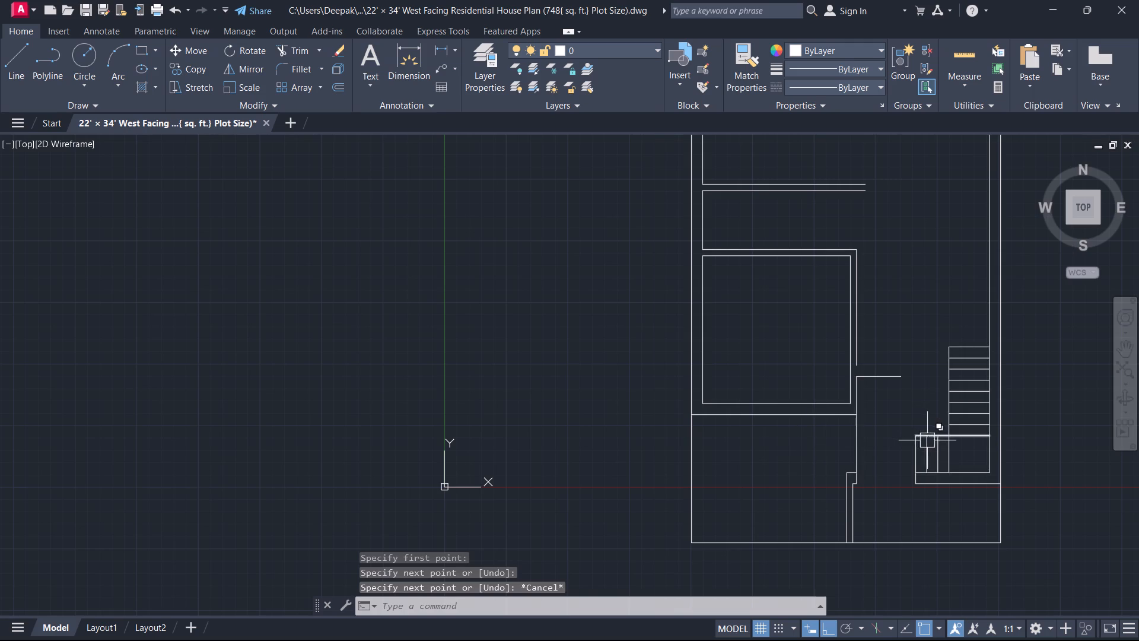
scroll(864, 448, up, 1)
scroll(853, 472, down, 1)
middle_drag(853, 472, 842, 467)
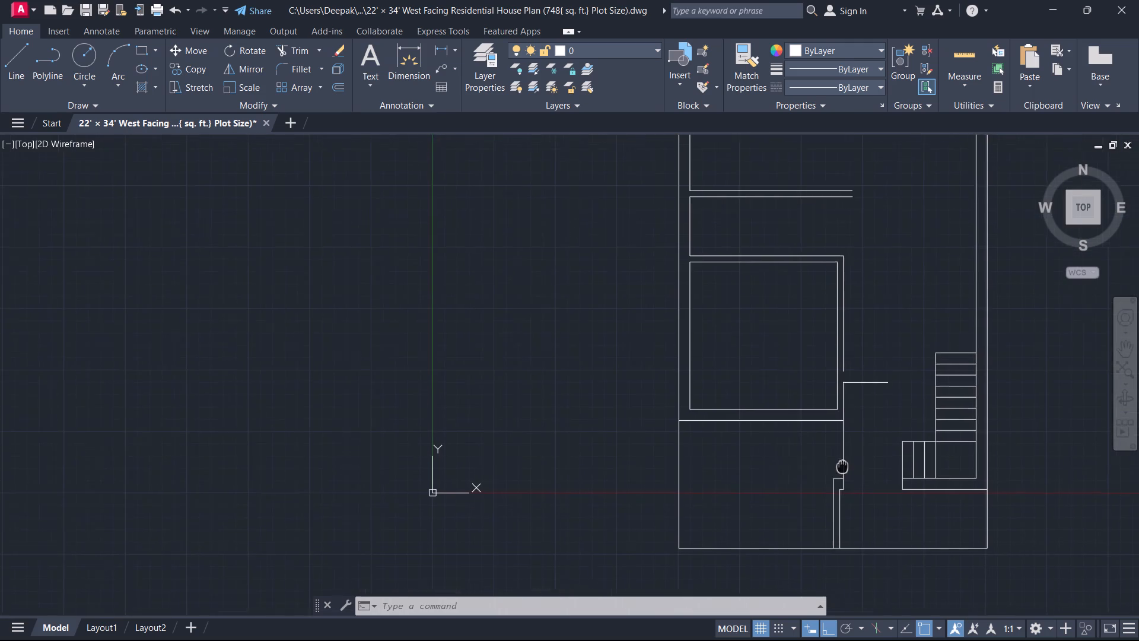
middle_drag(842, 467, 835, 461)
scroll(814, 523, up, 1)
middle_drag(807, 430, 697, 472)
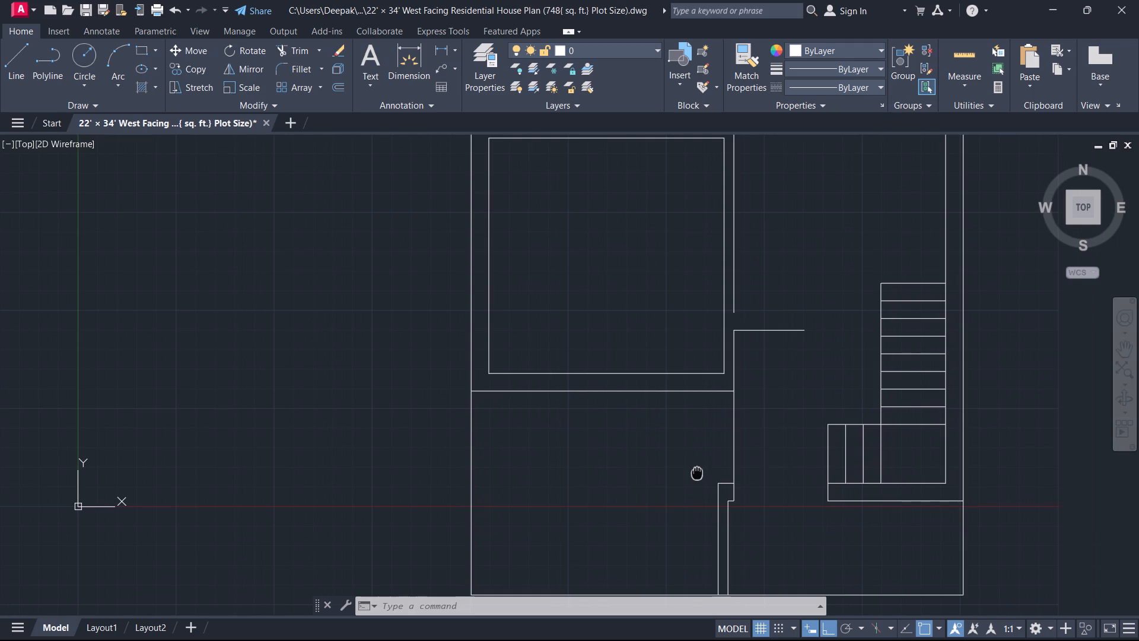
middle_drag(667, 508, 703, 380)
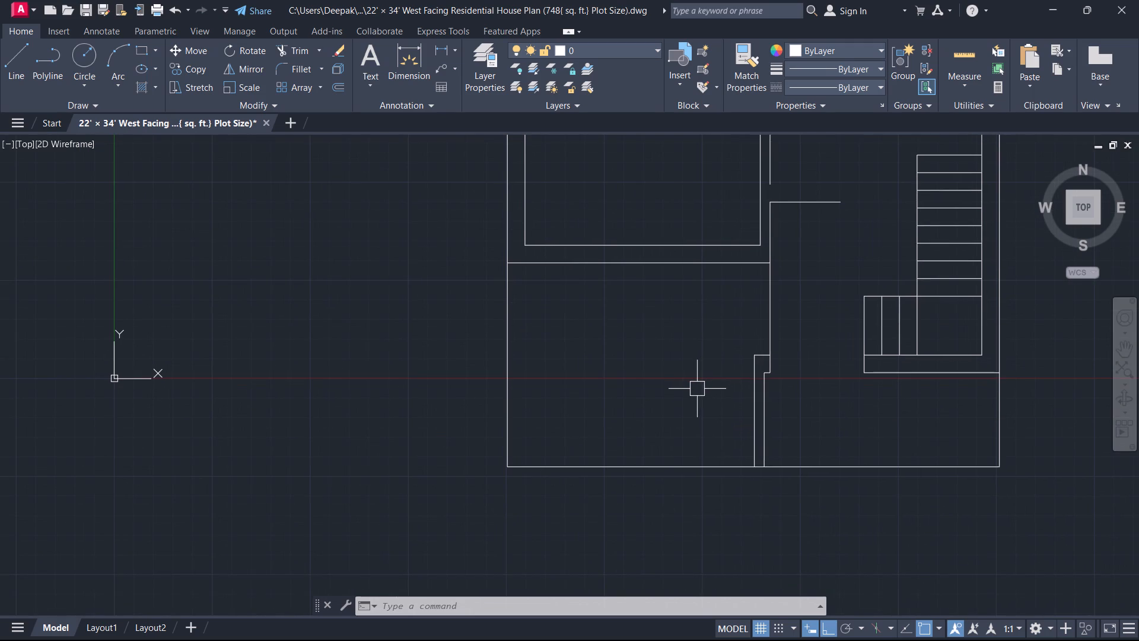
middle_drag(698, 429, 756, 388)
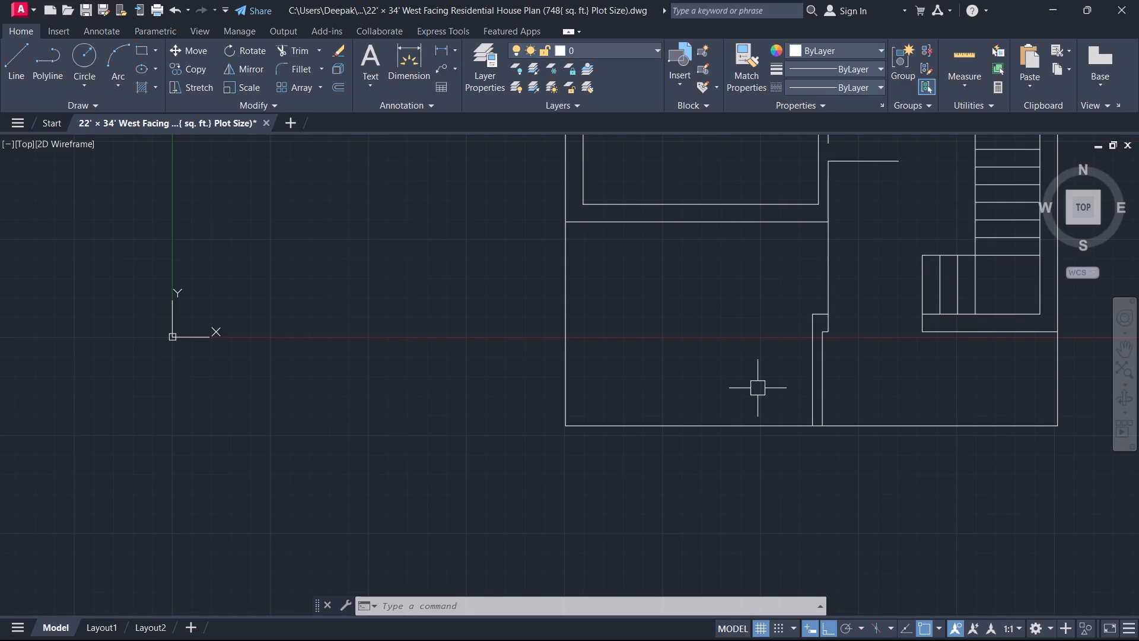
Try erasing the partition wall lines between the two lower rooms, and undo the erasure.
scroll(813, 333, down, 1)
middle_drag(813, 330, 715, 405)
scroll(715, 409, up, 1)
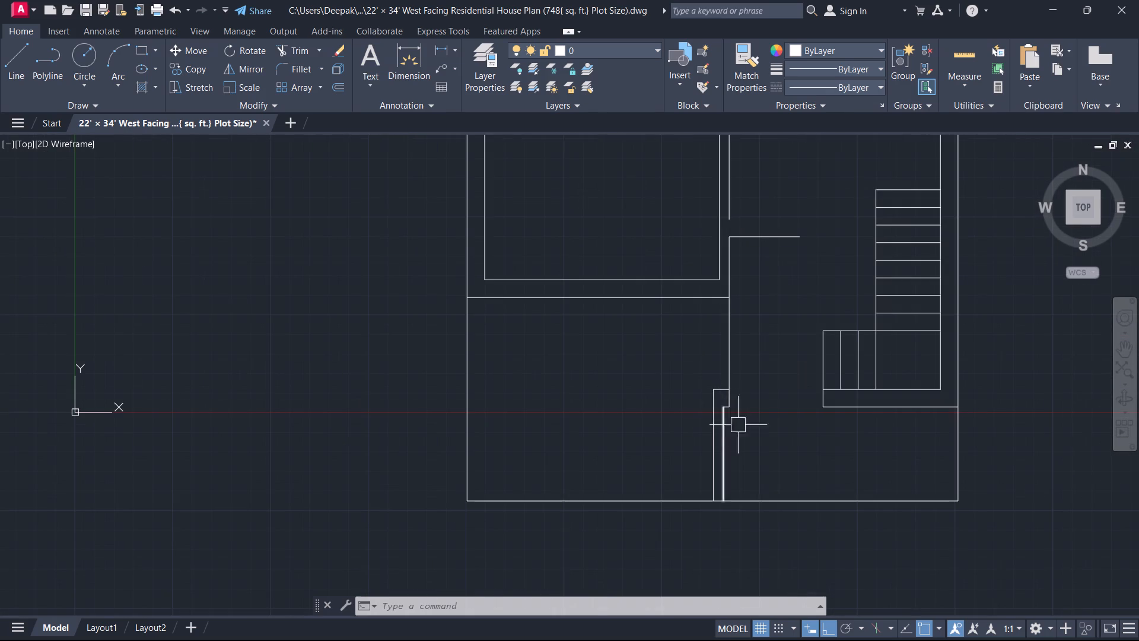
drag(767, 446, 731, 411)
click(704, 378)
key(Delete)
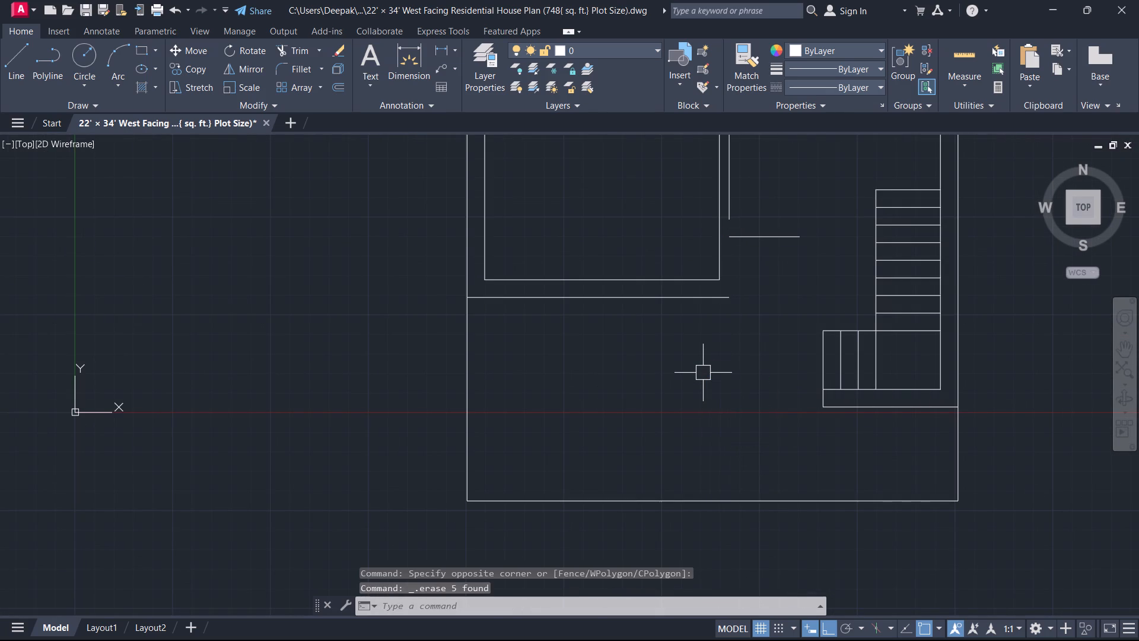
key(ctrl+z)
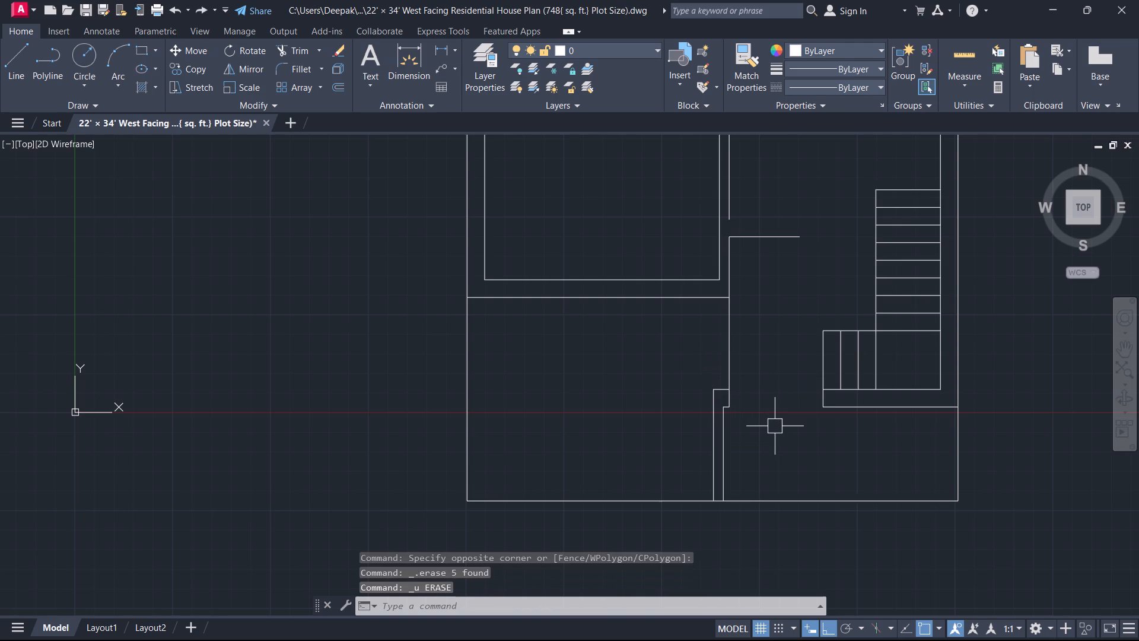
Trim away the stepped partition wall between the lower rooms, below the horizontal line under the square room.
key(t)
key(r)
key(space)
drag(762, 442, 740, 397)
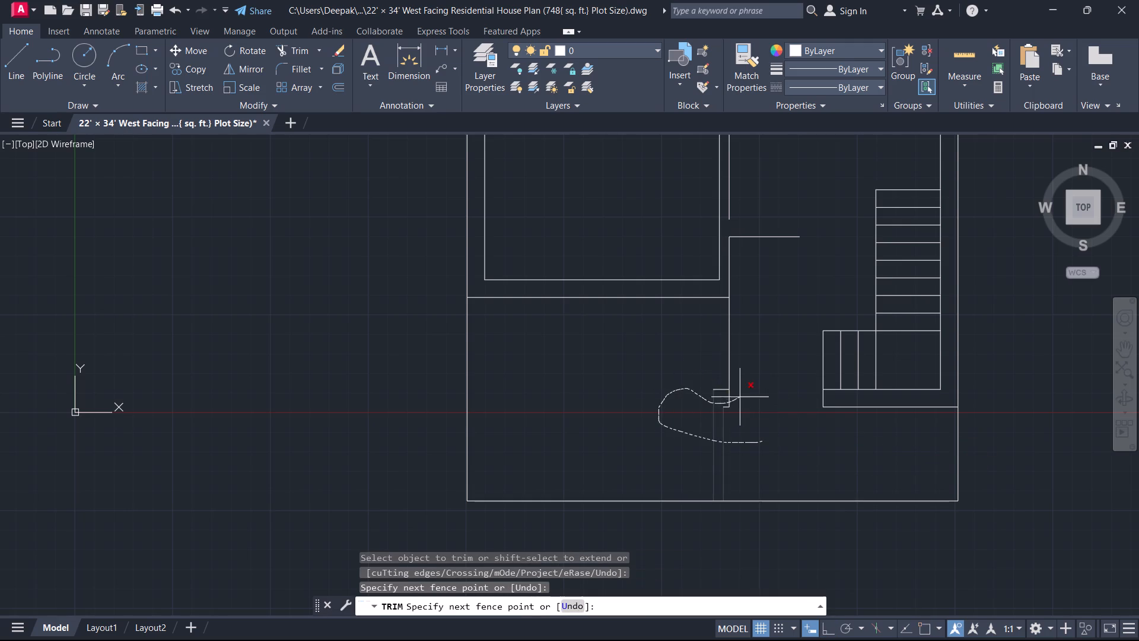
drag(740, 397, 727, 412)
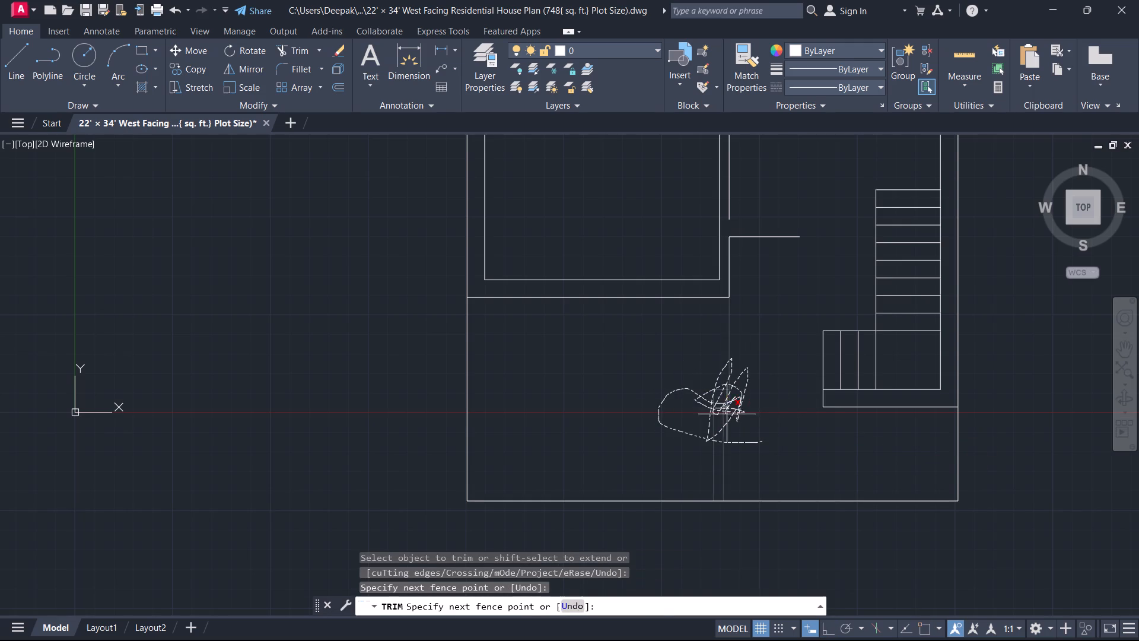
drag(727, 412, 738, 401)
Remove the whole L-shaped staircase with Trim, including its treads, side lines and the narrow wall strip beneath it.
drag(770, 367, 911, 180)
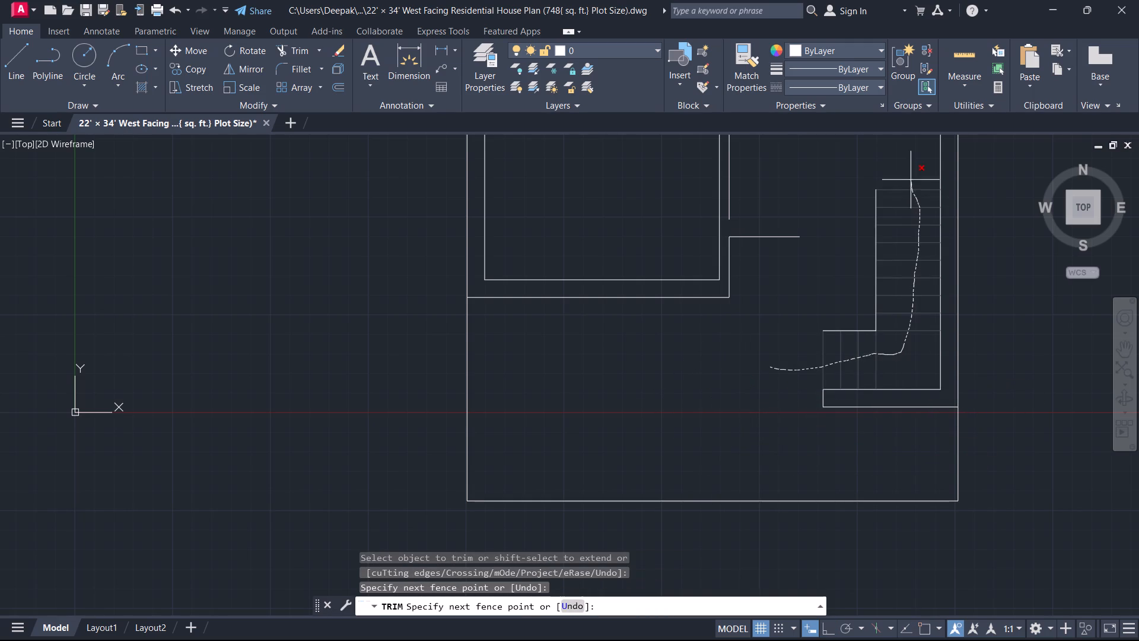
drag(911, 180, 871, 261)
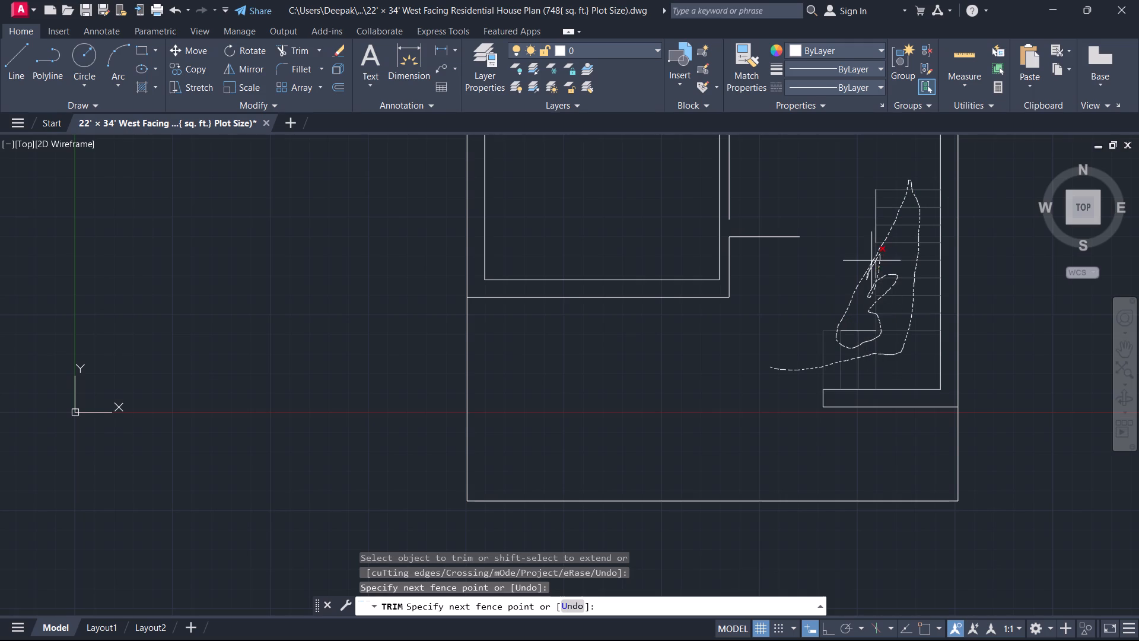
drag(871, 261, 879, 204)
drag(879, 204, 873, 195)
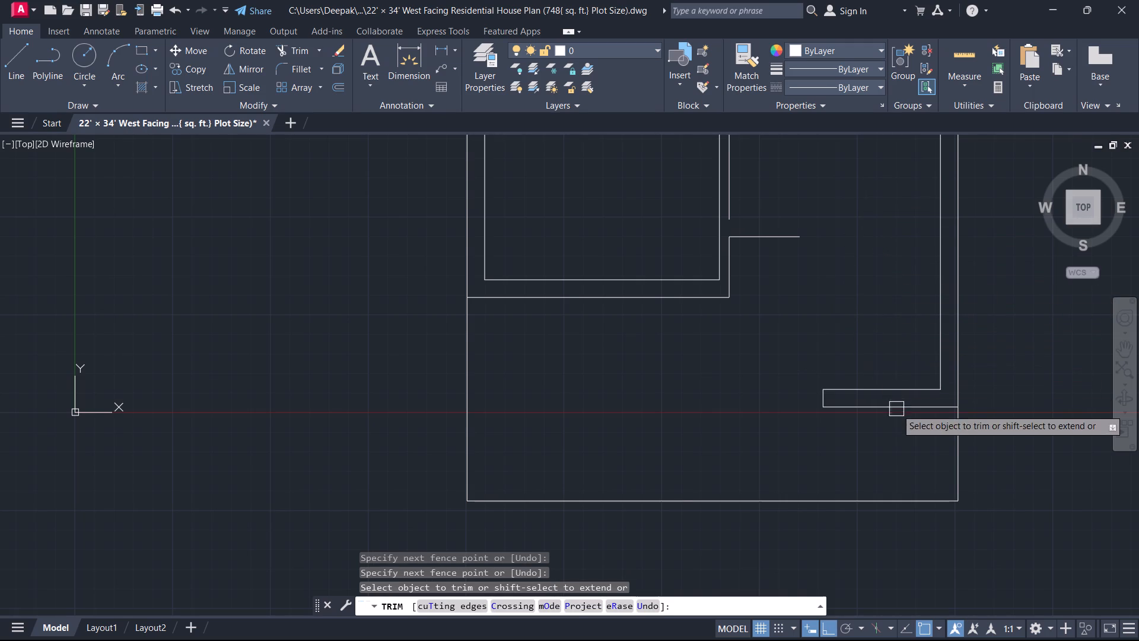
click(898, 412)
click(885, 358)
click(800, 411)
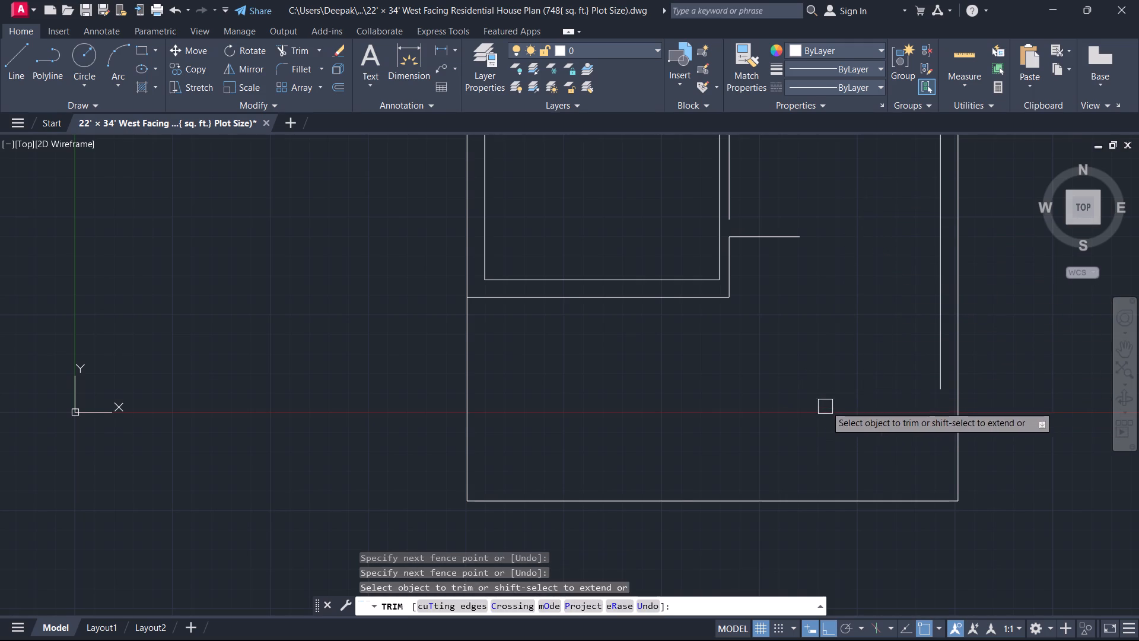
key(Escape)
Extend the short horizontal wall line beside the square room to the inner line of the east wall.
middle_drag(776, 320, 798, 414)
key(e)
key(x)
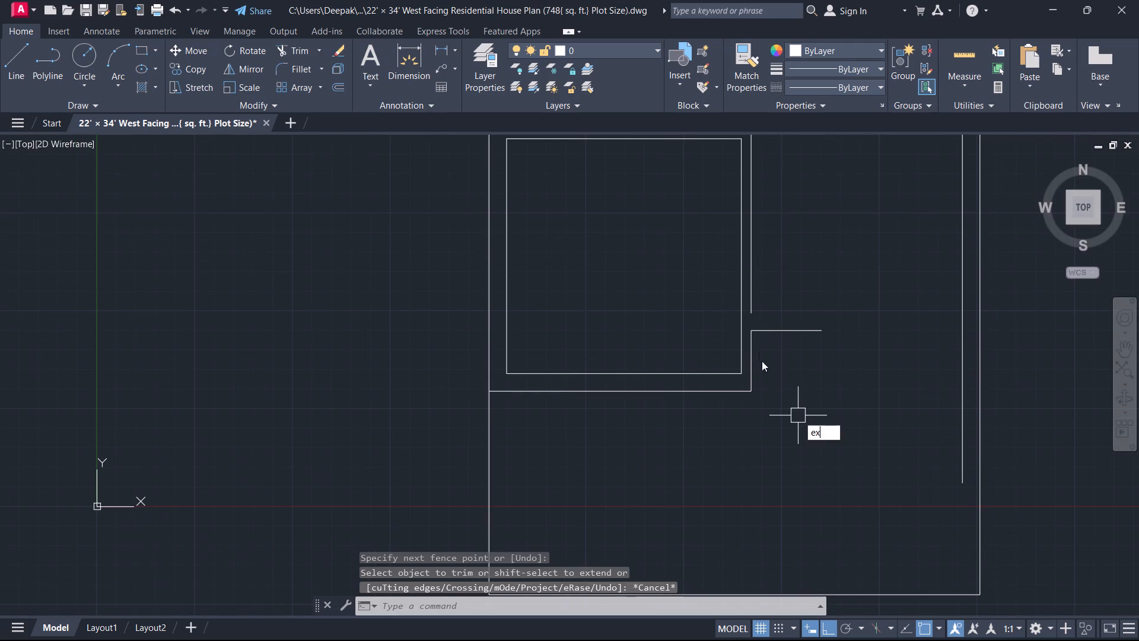
key(space)
key(space)
click(790, 335)
key(Escape)
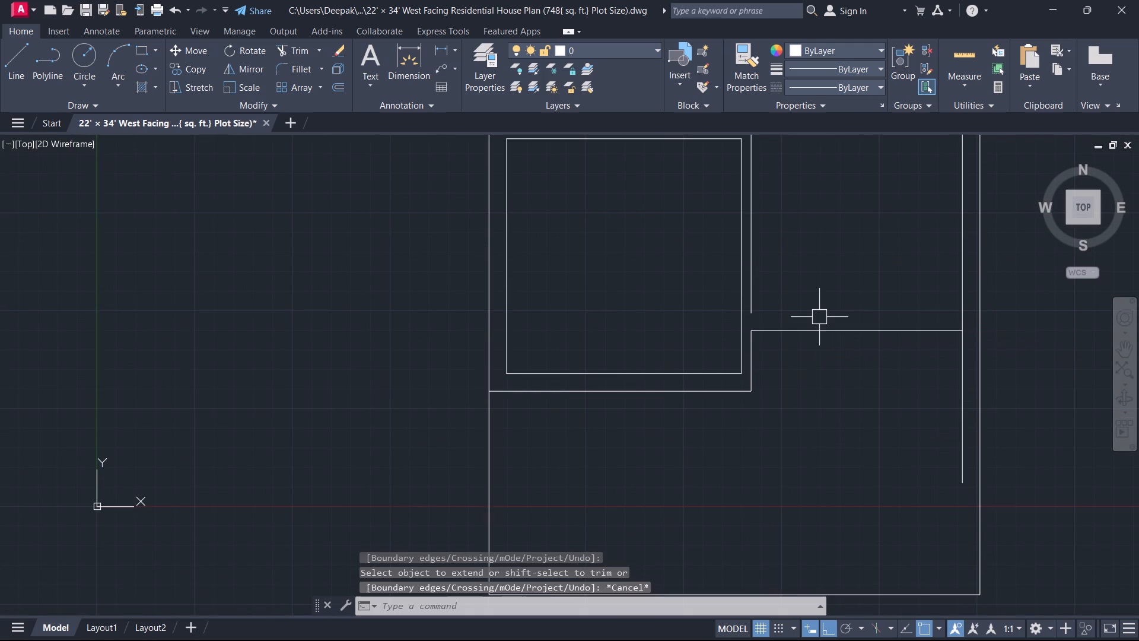
Offset the extended horizontal wall line 9" upward.
text(o 9)
key(Return)
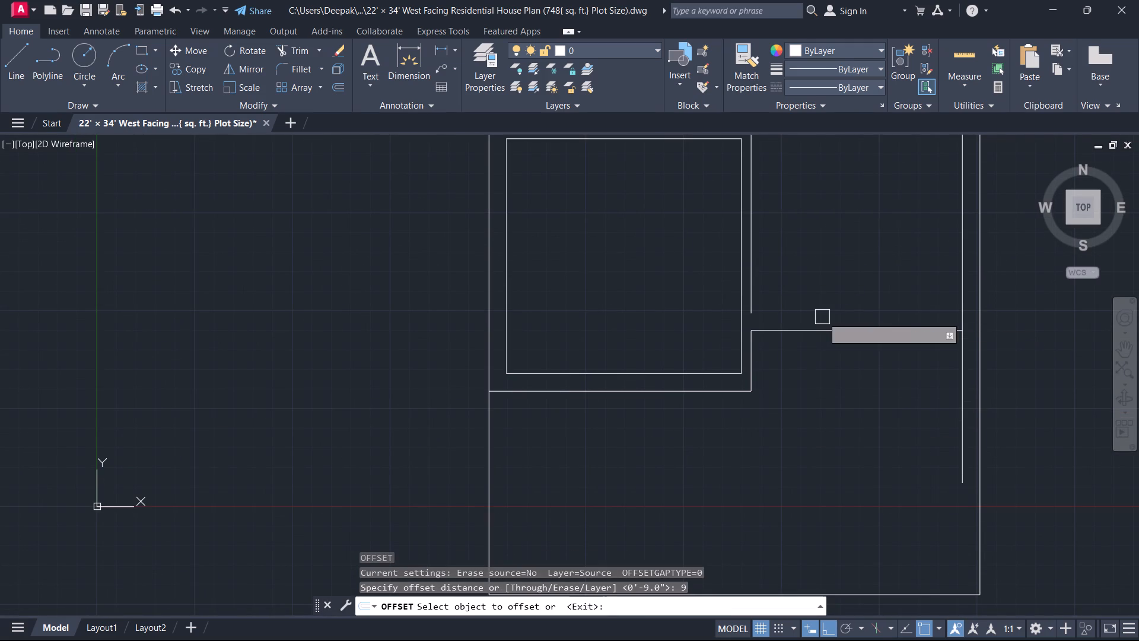
click(831, 337)
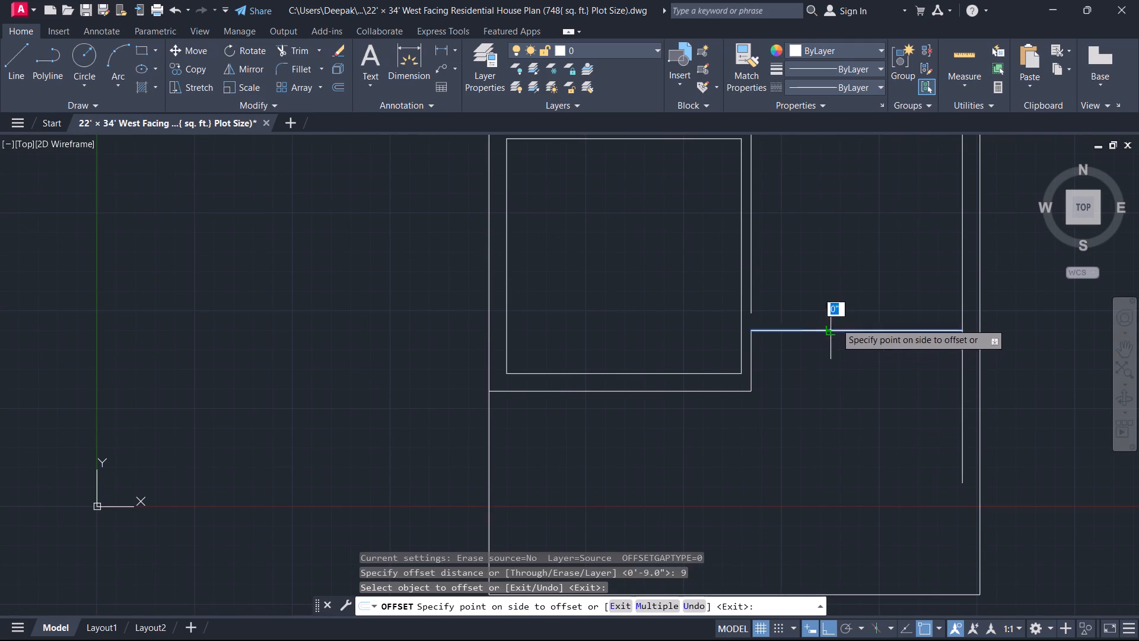
click(842, 297)
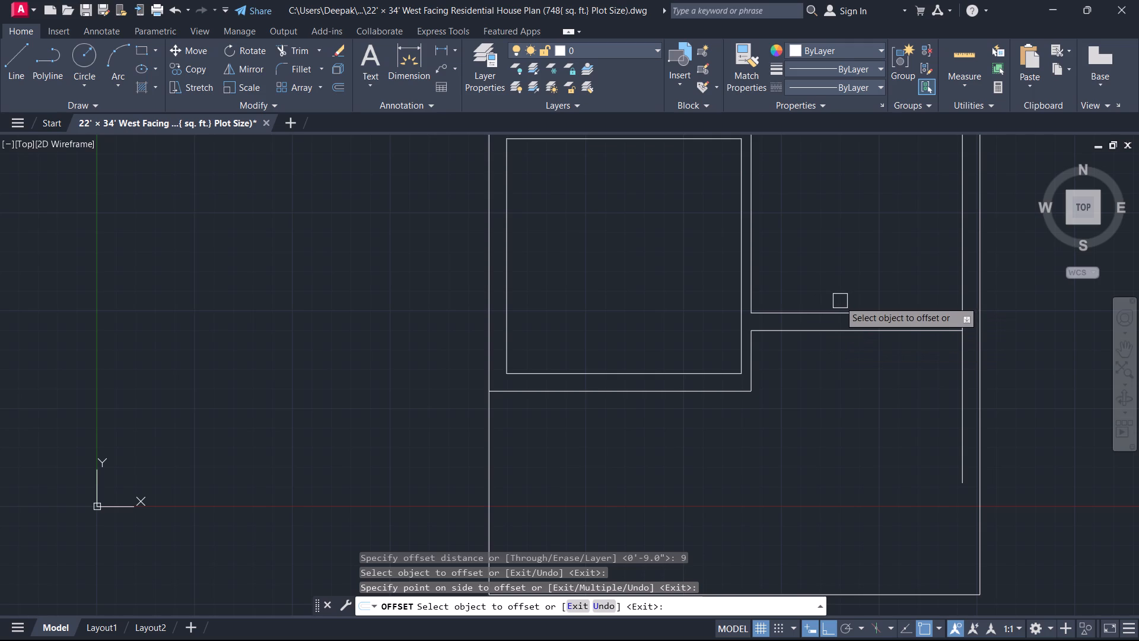
key(Escape)
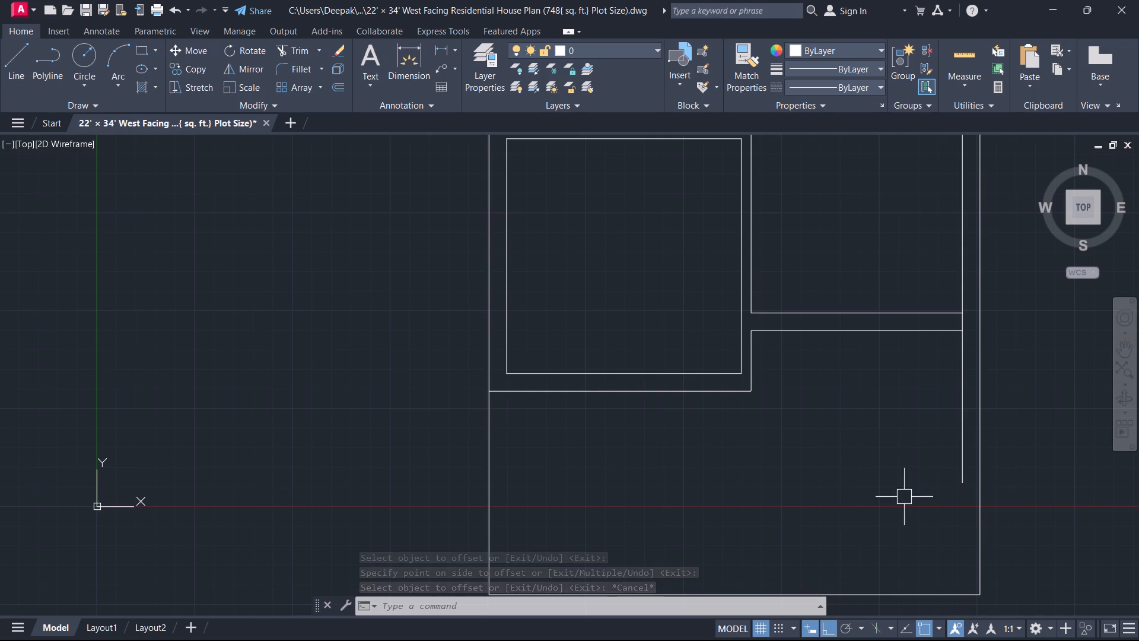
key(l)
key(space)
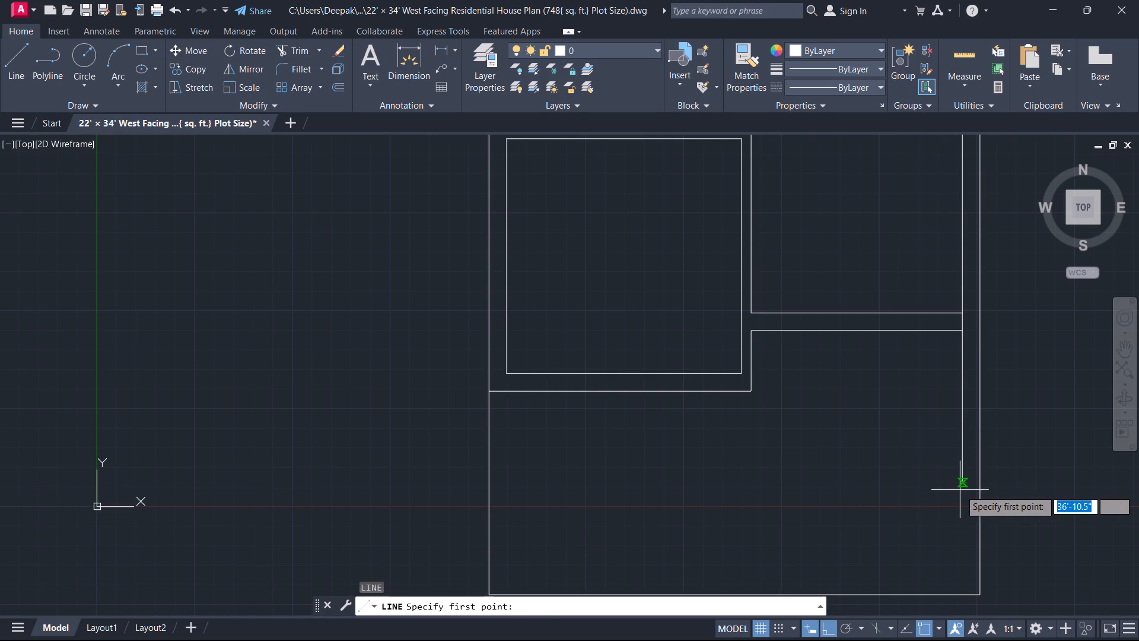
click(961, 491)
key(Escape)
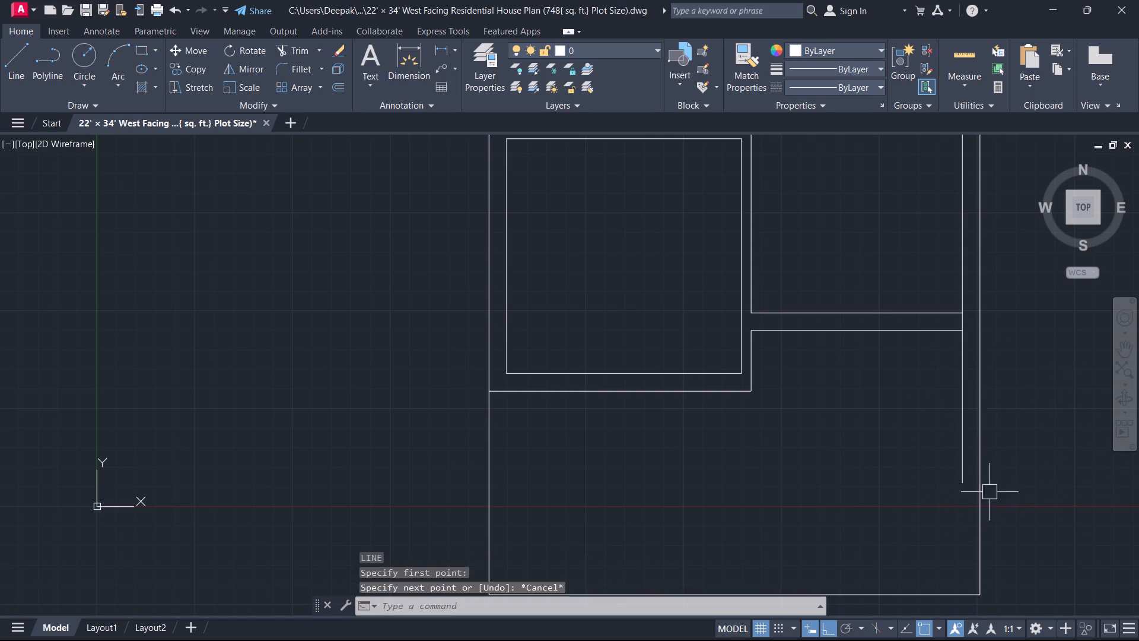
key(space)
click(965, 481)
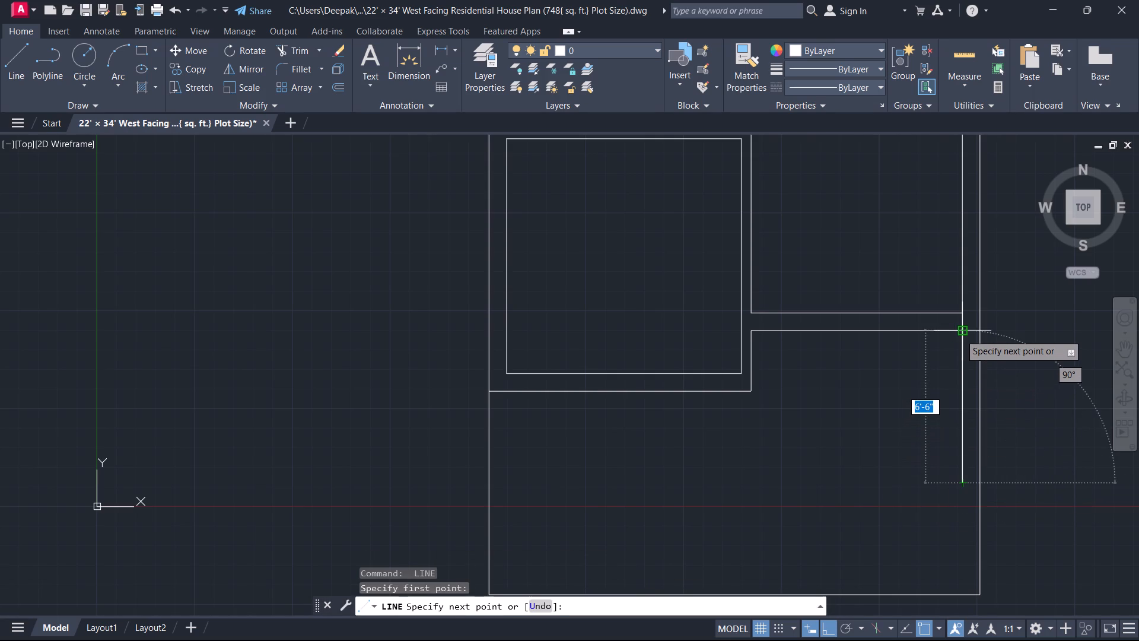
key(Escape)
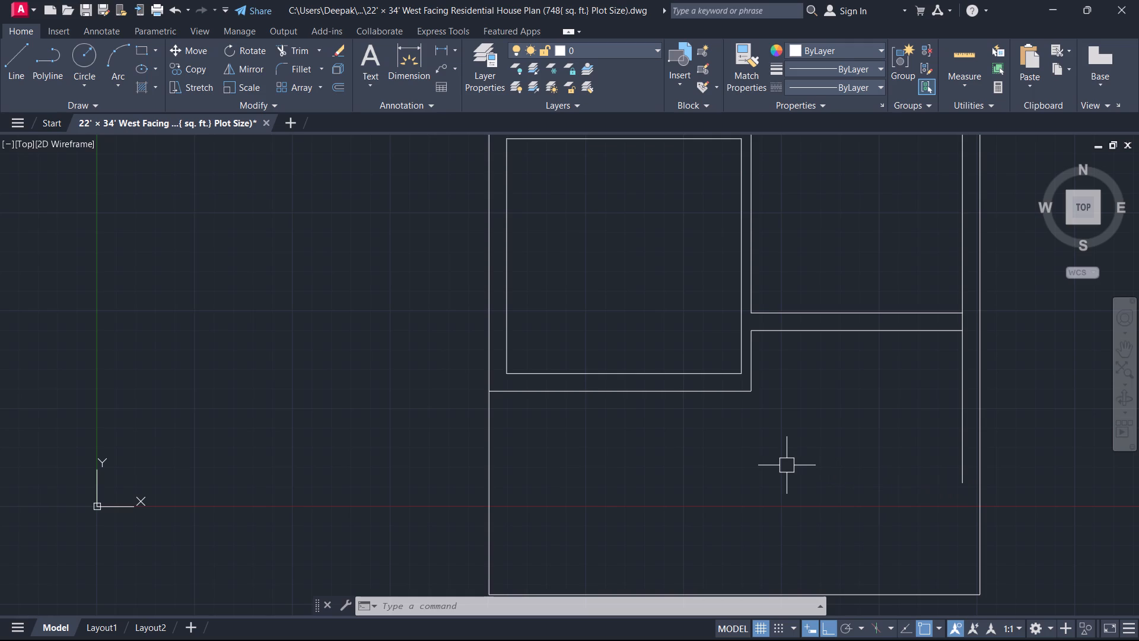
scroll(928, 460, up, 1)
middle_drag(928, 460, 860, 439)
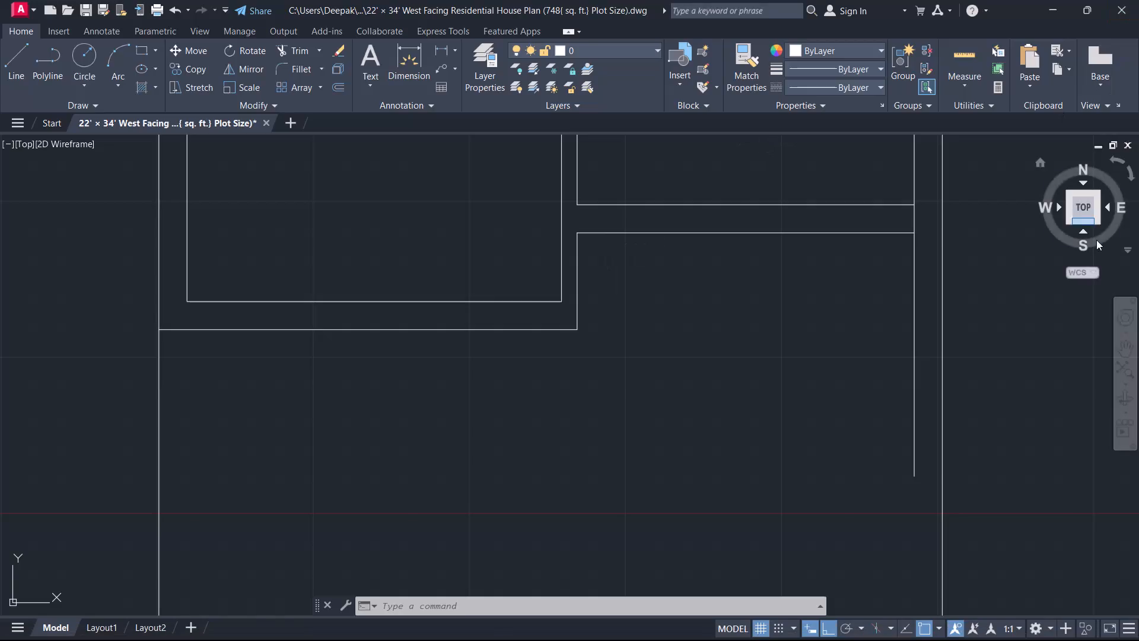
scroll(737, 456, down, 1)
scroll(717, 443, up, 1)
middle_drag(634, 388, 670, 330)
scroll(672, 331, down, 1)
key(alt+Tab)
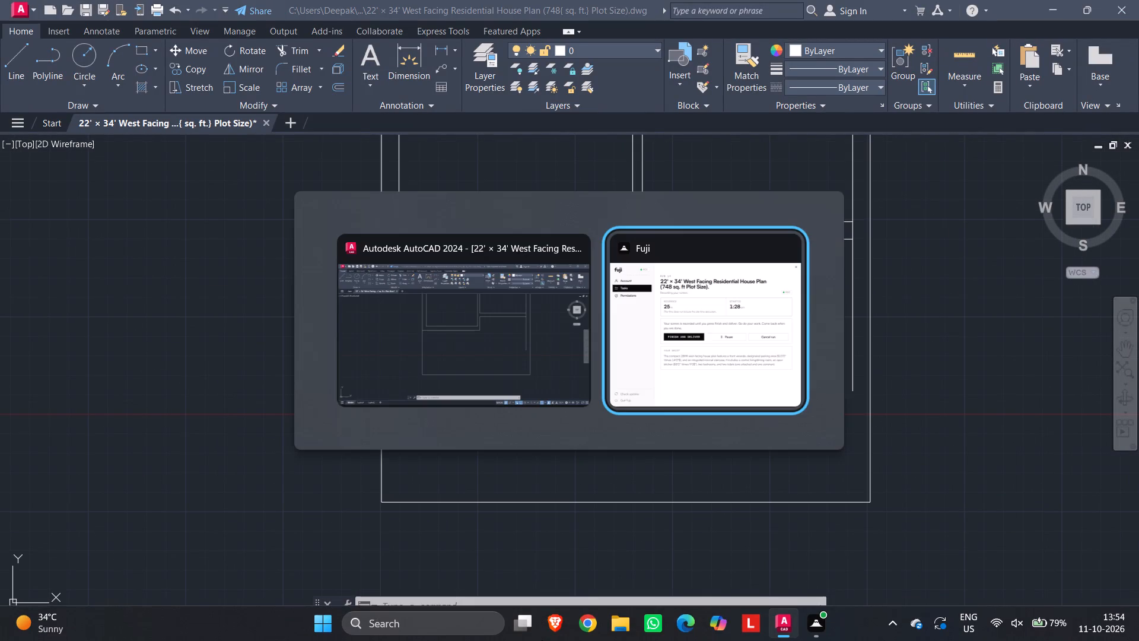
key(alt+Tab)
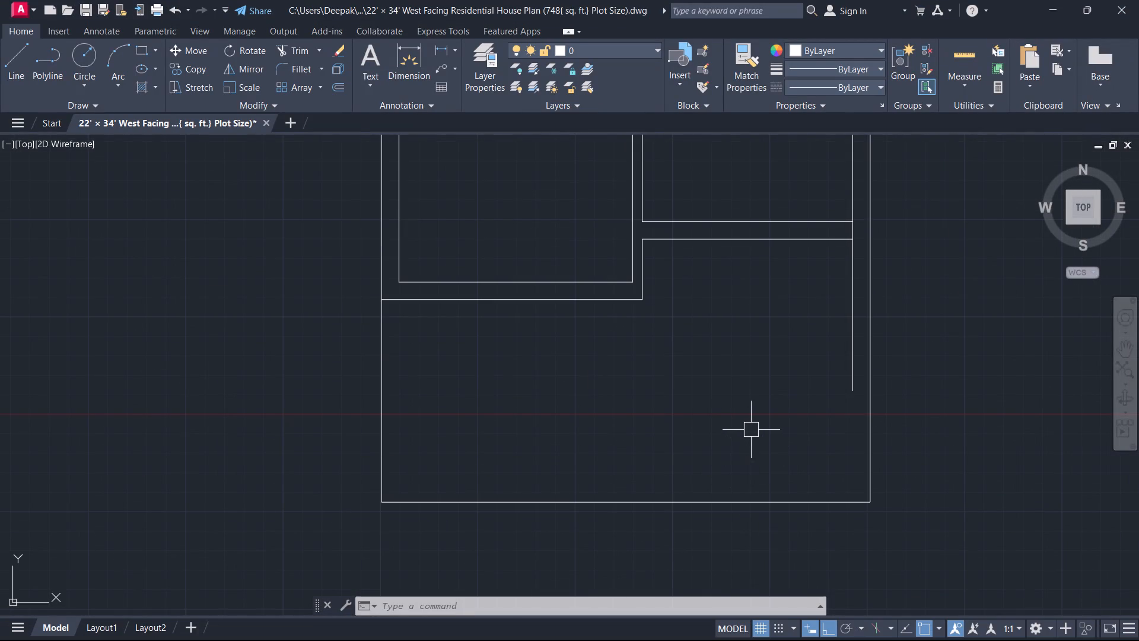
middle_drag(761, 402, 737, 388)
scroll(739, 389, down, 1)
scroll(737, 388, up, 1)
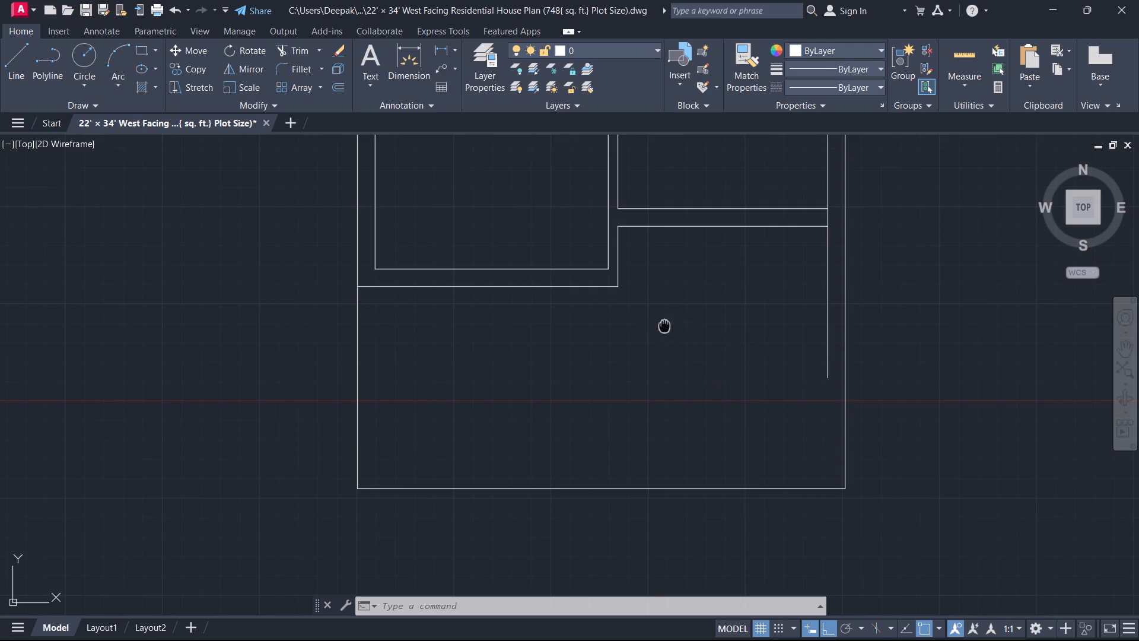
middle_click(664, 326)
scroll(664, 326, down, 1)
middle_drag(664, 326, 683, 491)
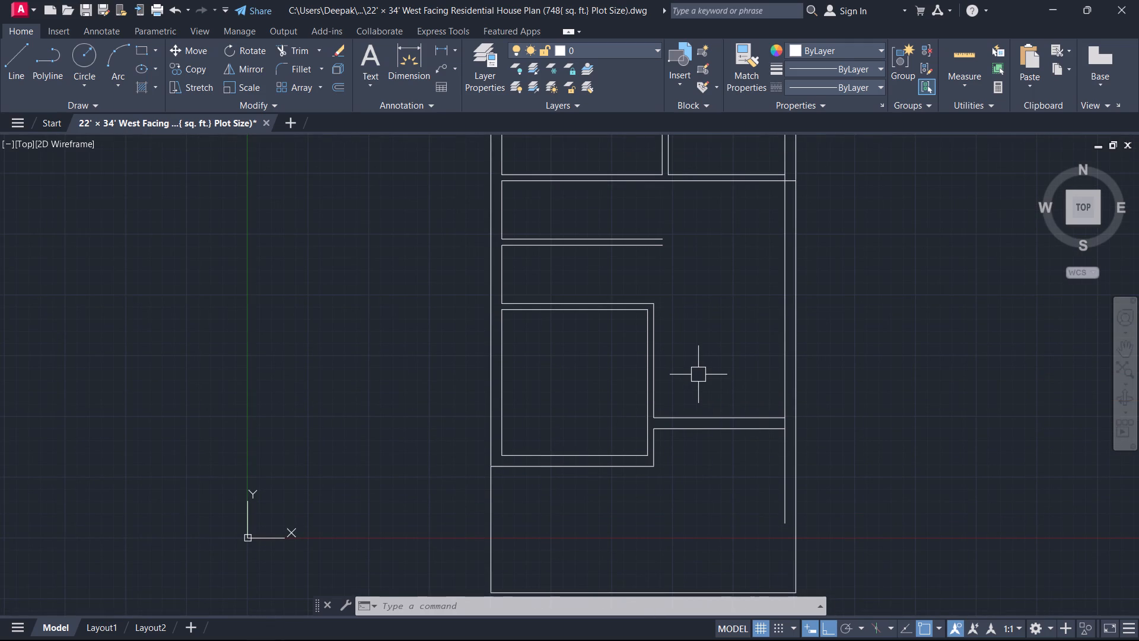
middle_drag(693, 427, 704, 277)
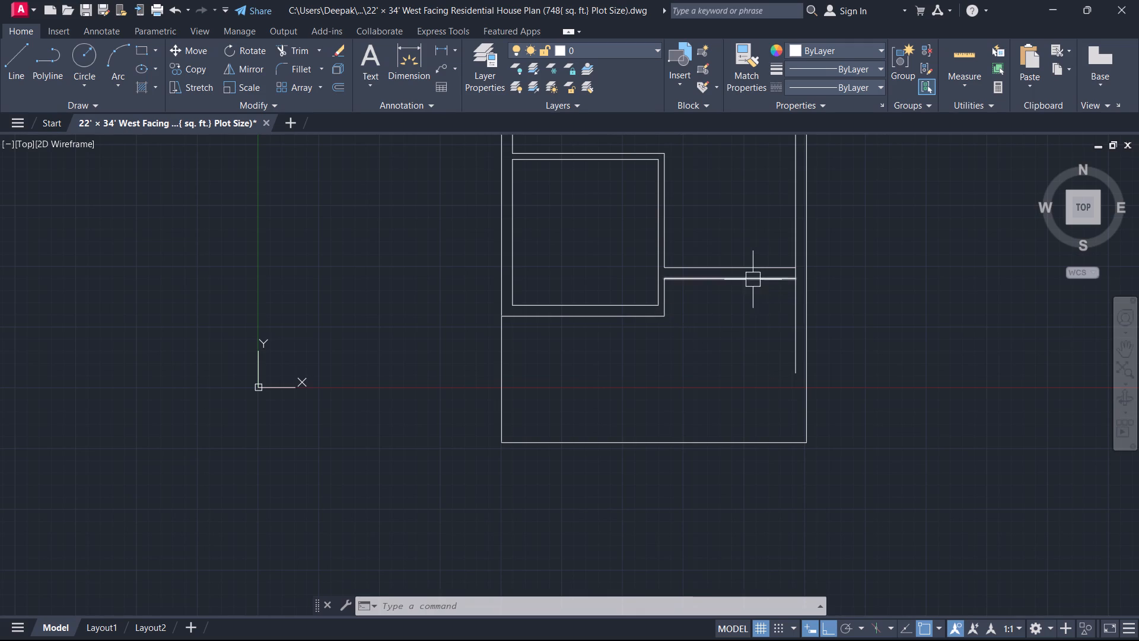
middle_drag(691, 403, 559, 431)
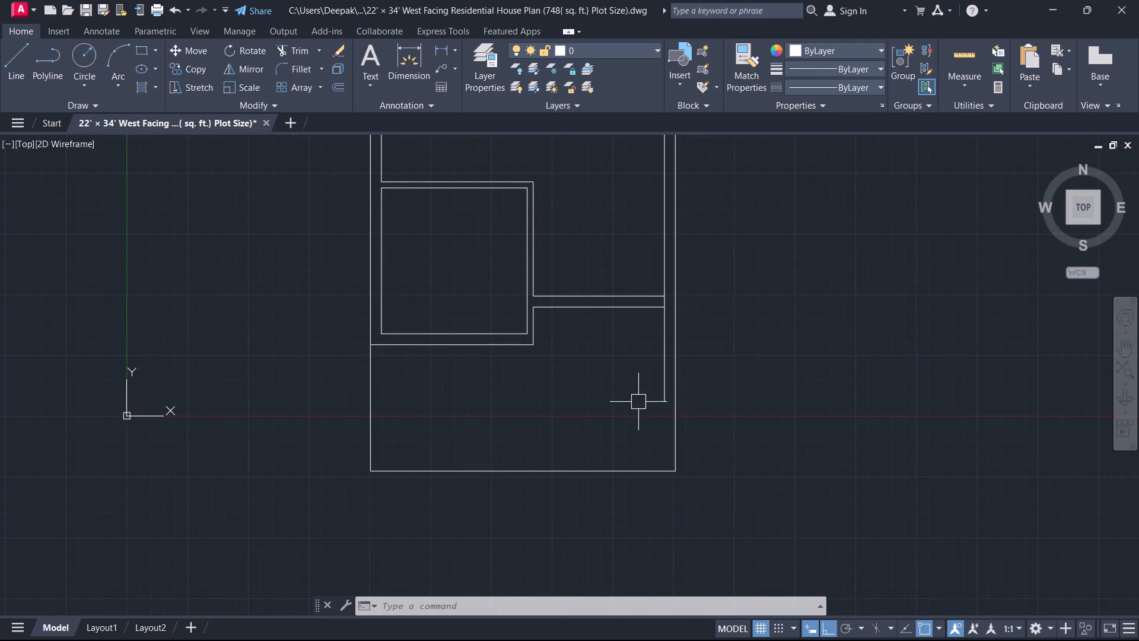
Draw a horizontal line about 9'-1" long westward from the lower end of the east wall's inner line.
scroll(628, 378, up, 2)
middle_drag(645, 431, 712, 399)
key(l)
key(space)
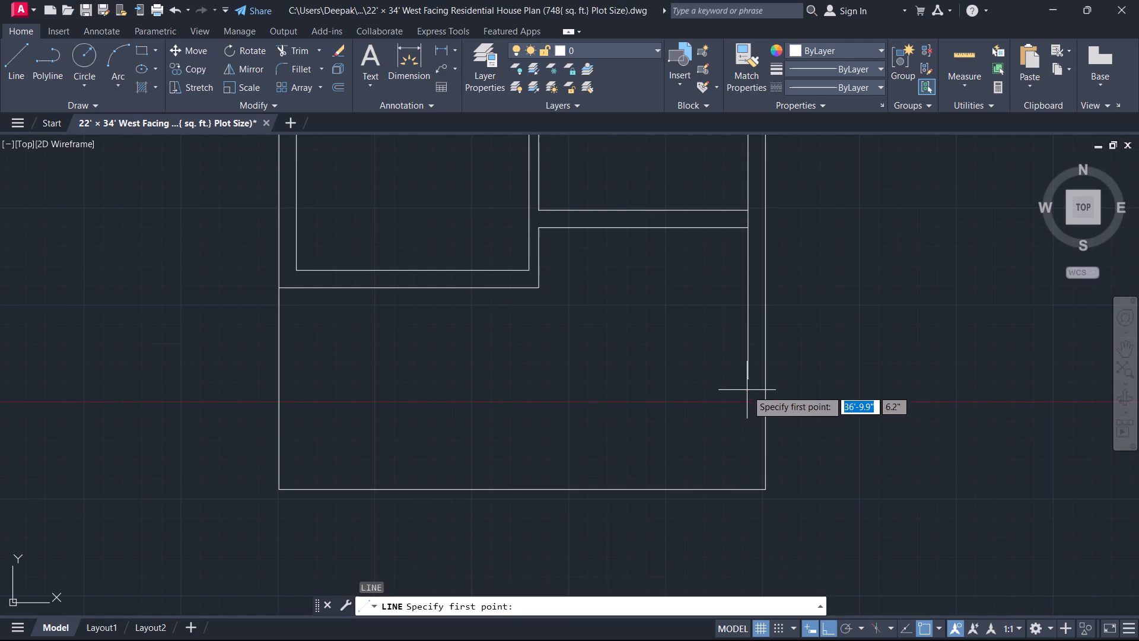
drag(748, 381, 740, 380)
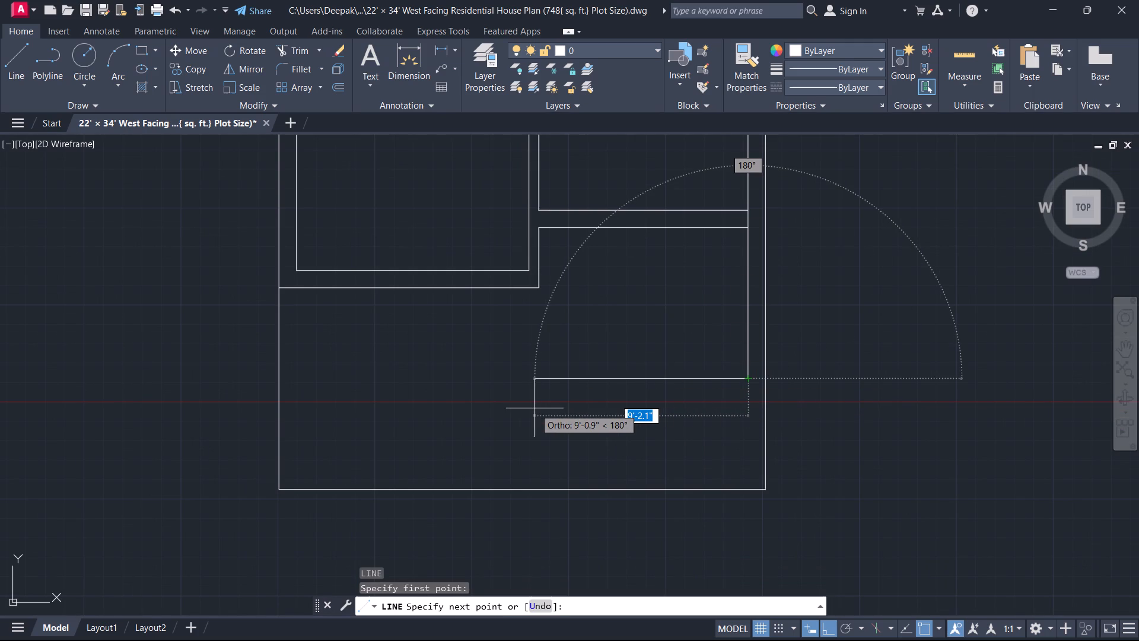
click(534, 408)
key(Escape)
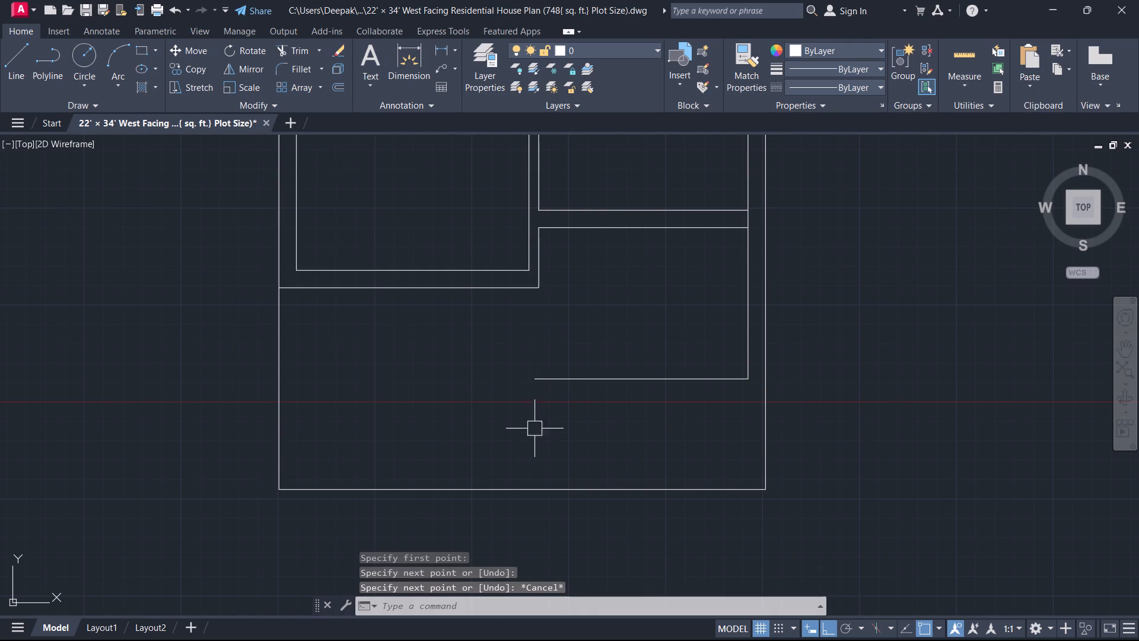
Trim the east wall's inner line where it crosses the 9" cross wall beside the square room.
text(tr)
key(space)
scroll(747, 230, up, 2)
click(754, 204)
click(737, 200)
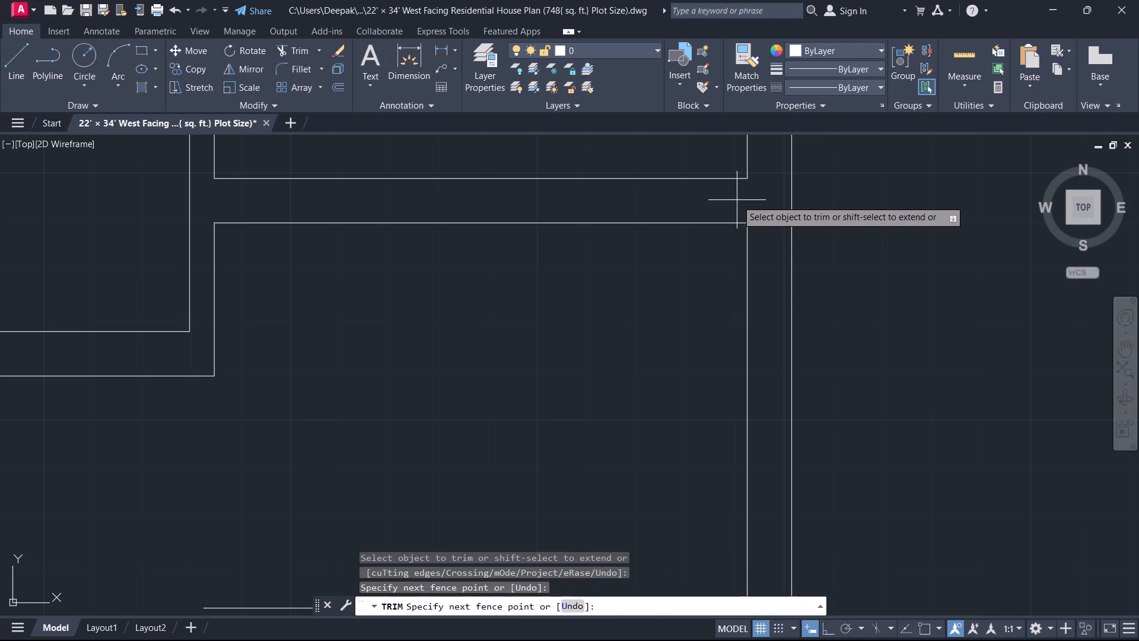
key(Escape)
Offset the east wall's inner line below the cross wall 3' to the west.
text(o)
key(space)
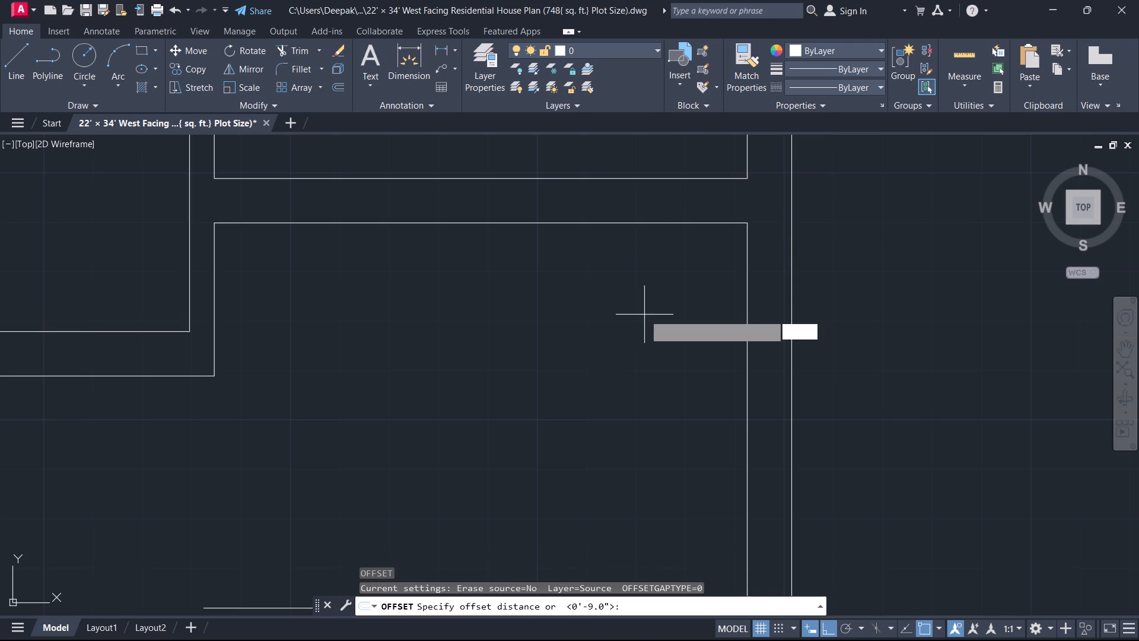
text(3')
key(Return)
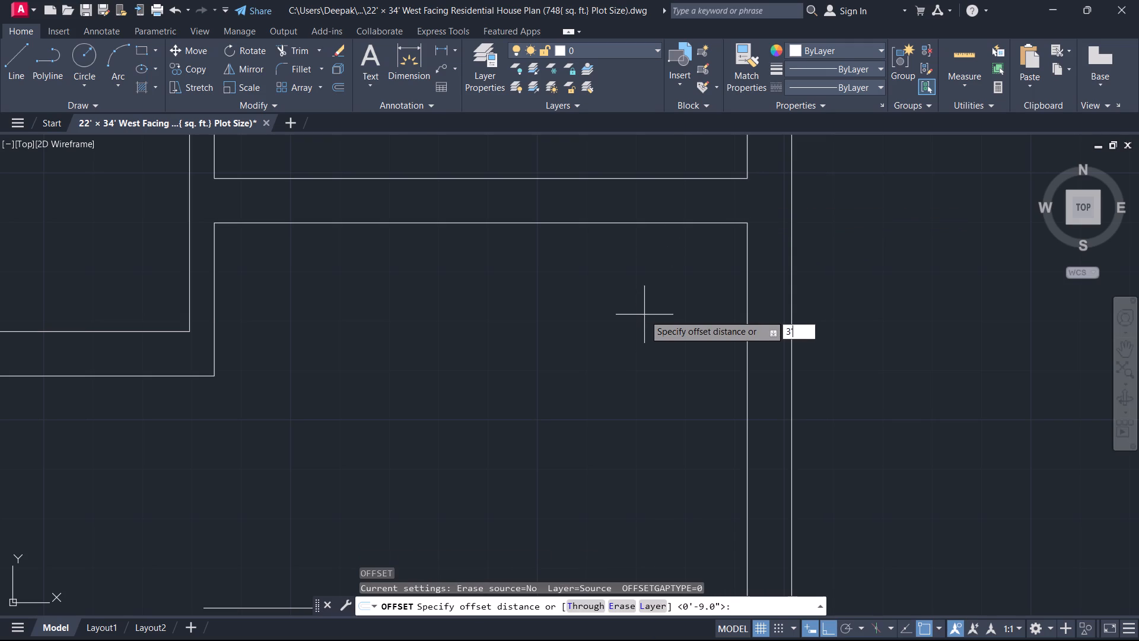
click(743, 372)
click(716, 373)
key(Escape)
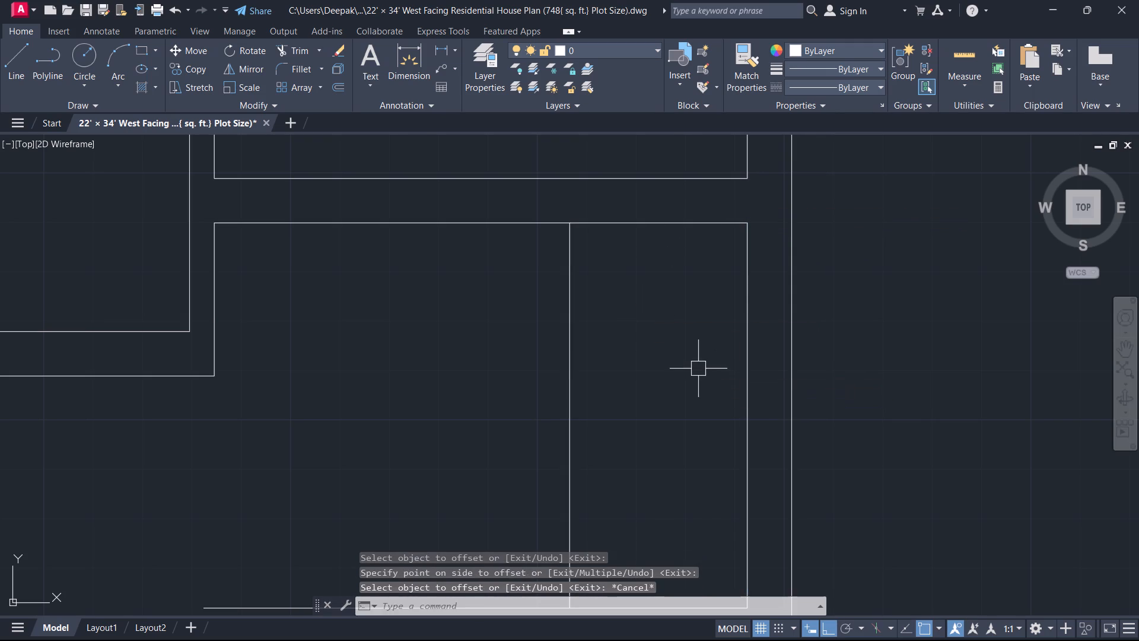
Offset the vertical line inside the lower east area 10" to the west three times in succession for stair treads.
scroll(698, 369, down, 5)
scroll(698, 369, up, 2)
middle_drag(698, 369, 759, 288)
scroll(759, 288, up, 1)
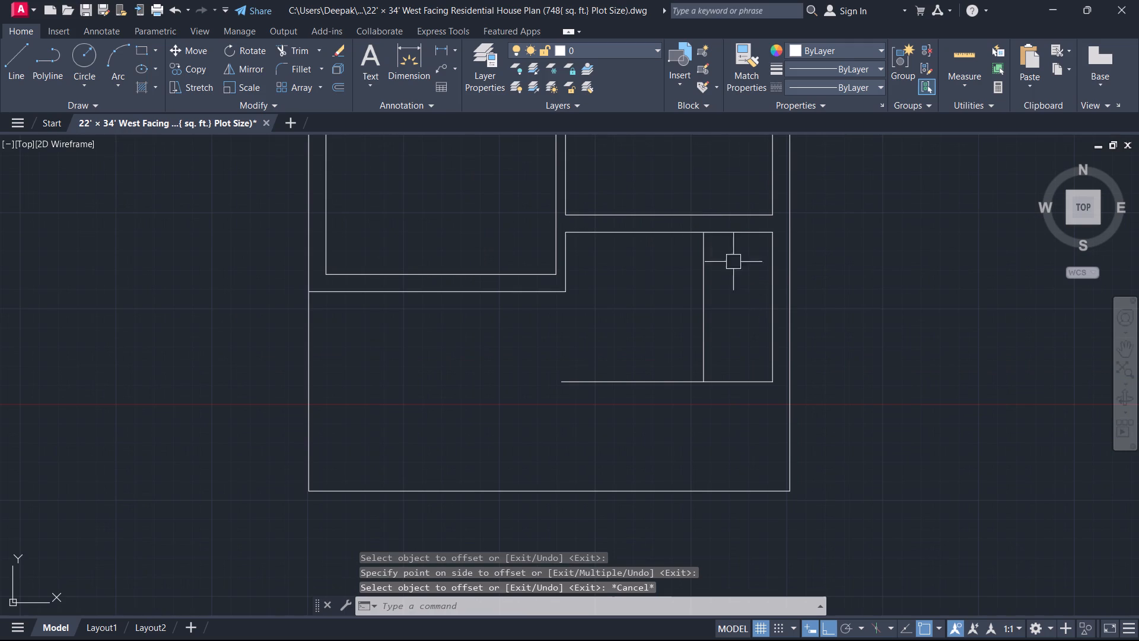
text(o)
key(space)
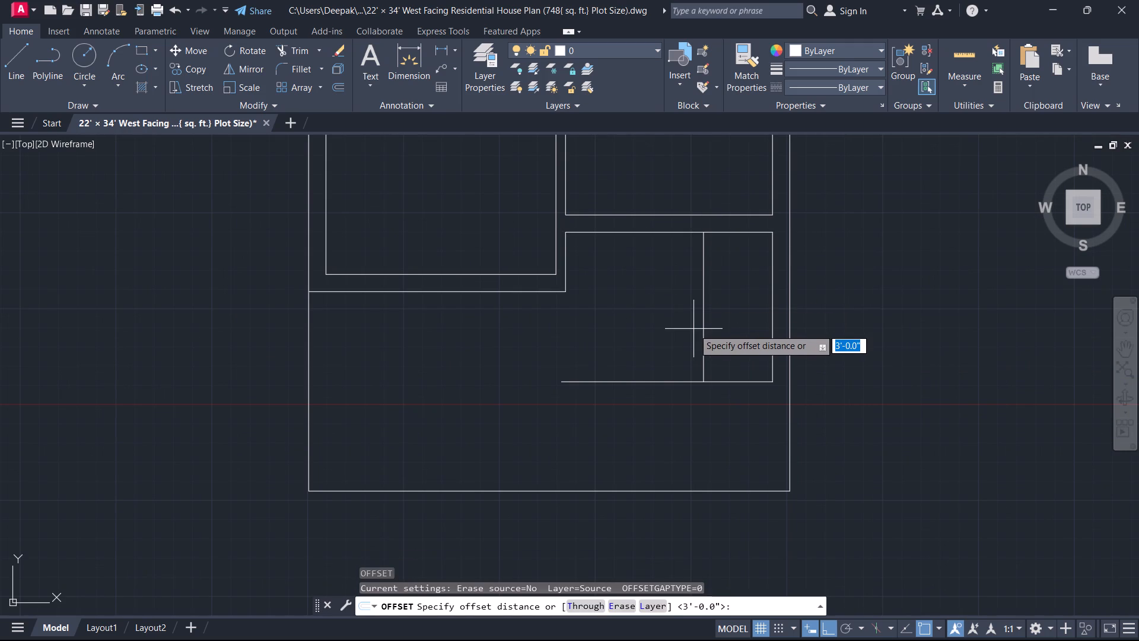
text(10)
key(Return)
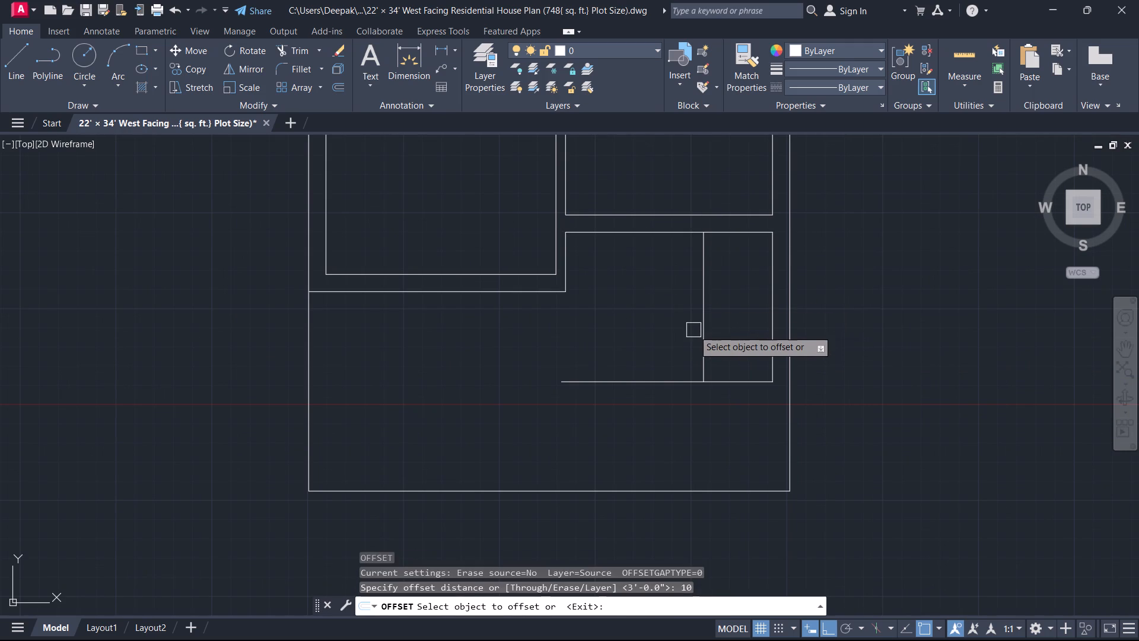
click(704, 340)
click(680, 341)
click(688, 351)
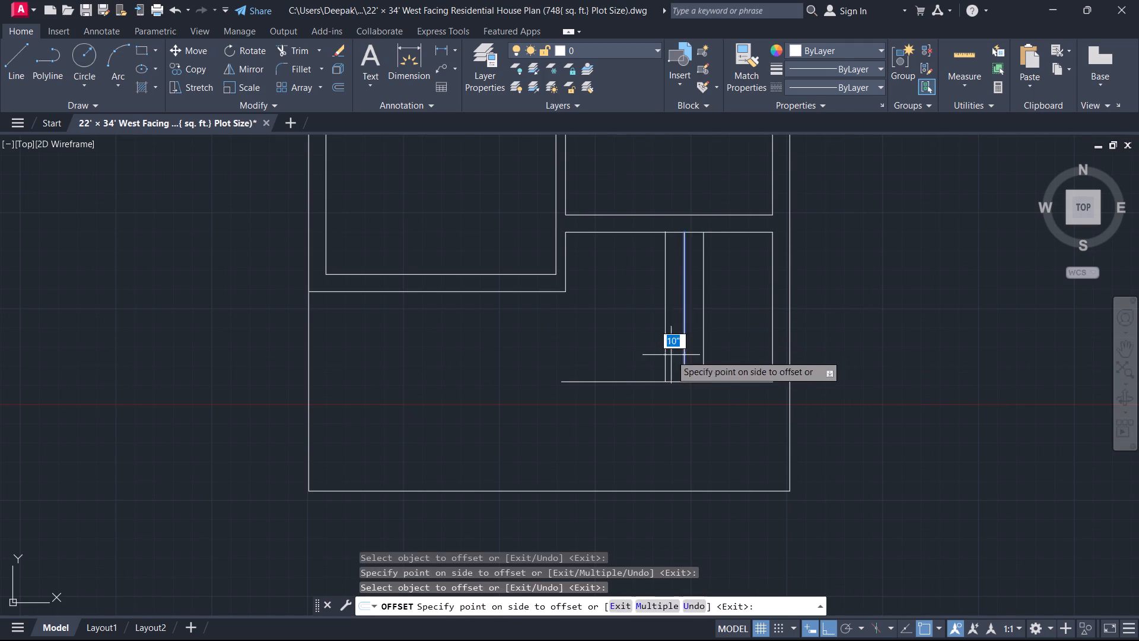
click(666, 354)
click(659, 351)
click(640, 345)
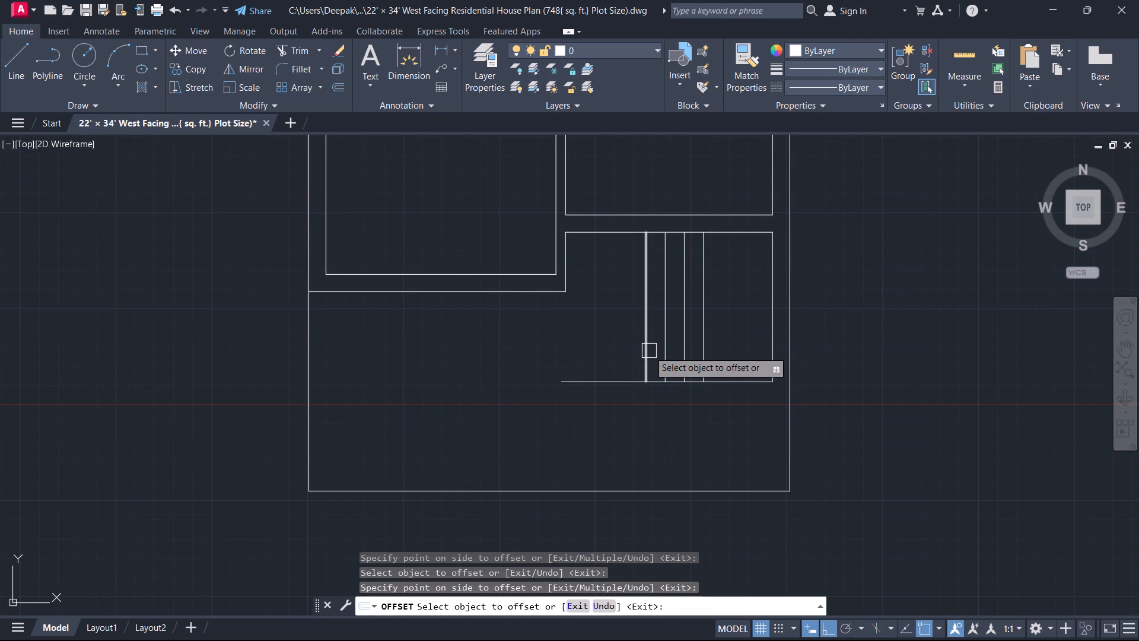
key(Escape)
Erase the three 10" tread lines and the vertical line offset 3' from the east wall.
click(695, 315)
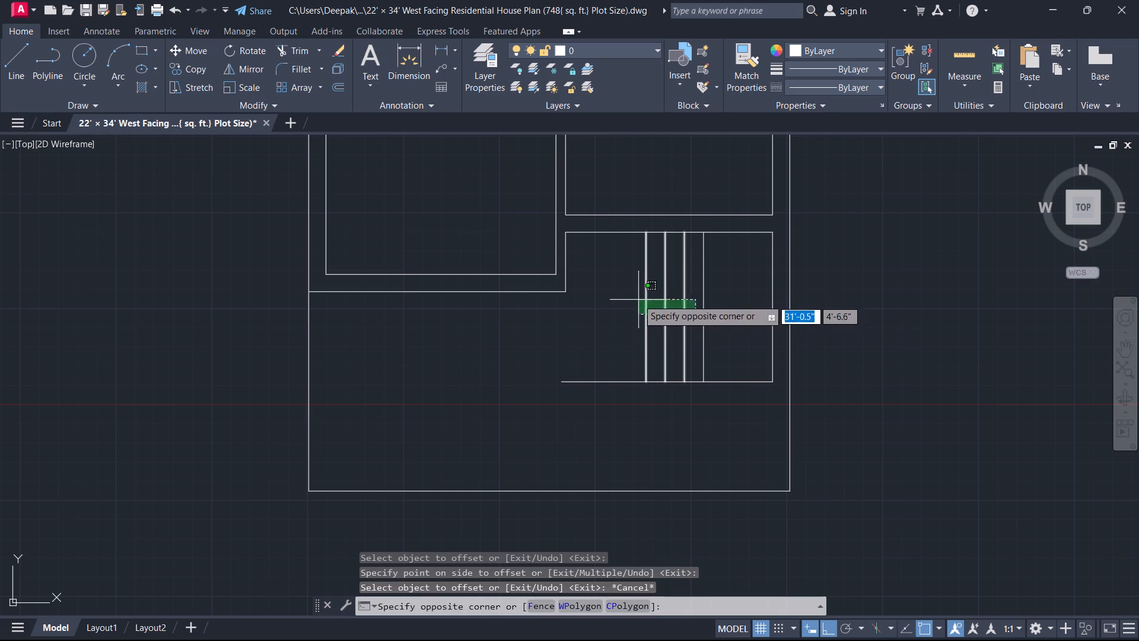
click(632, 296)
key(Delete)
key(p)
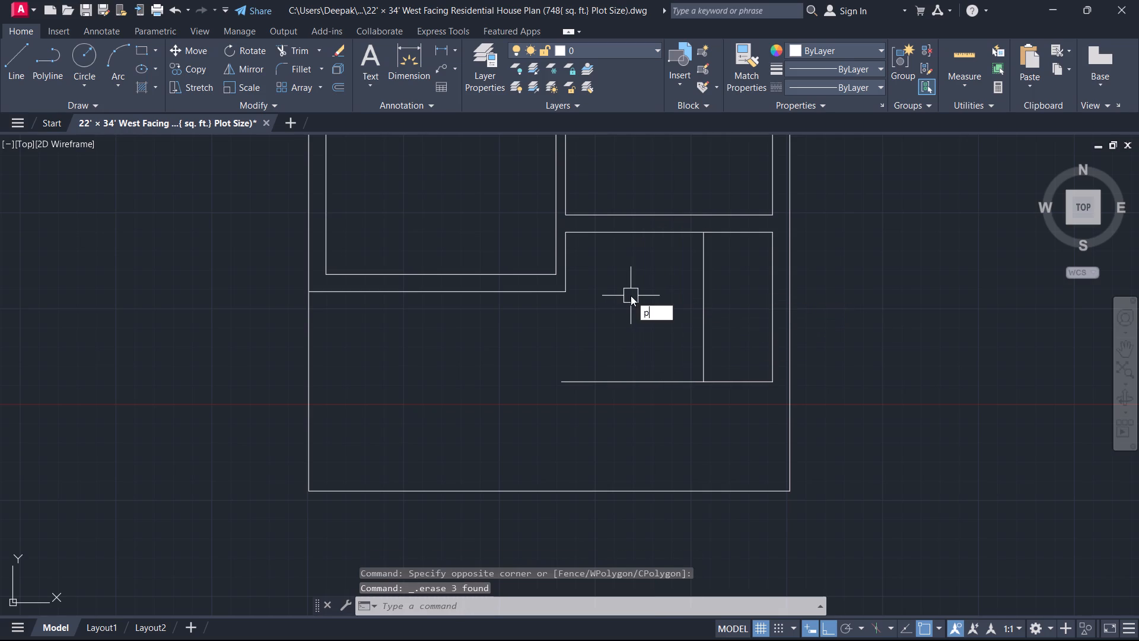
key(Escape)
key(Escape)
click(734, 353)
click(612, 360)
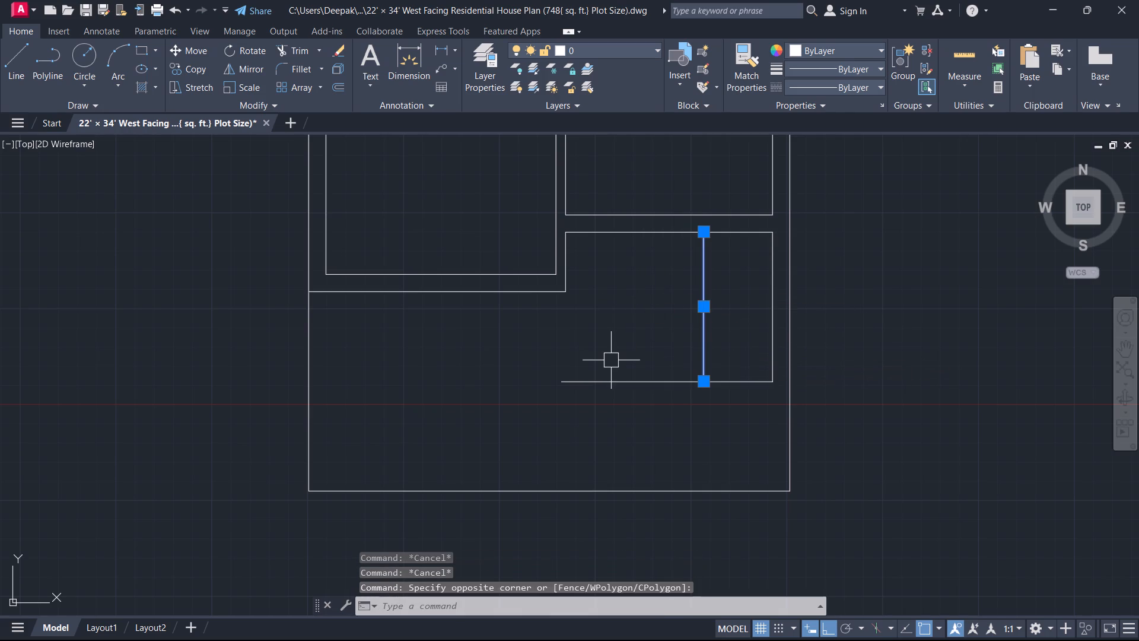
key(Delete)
Offset the east wall's inner line below the cross wall 2'6" to the west for the stair landing.
text(o)
key(space)
key(2)
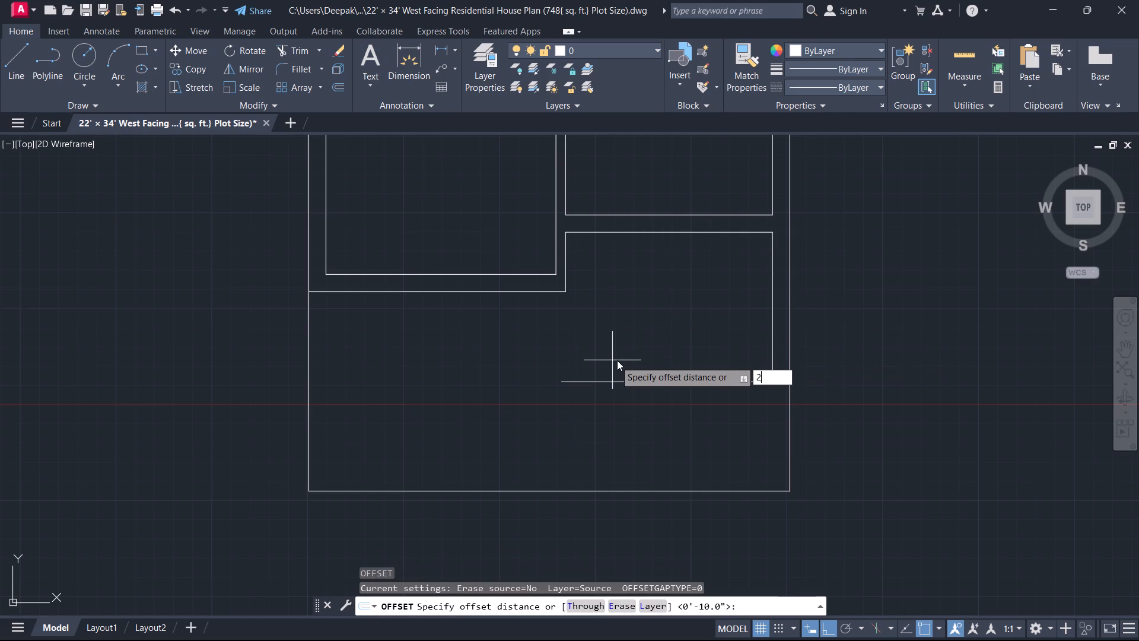
text('6)
key(Return)
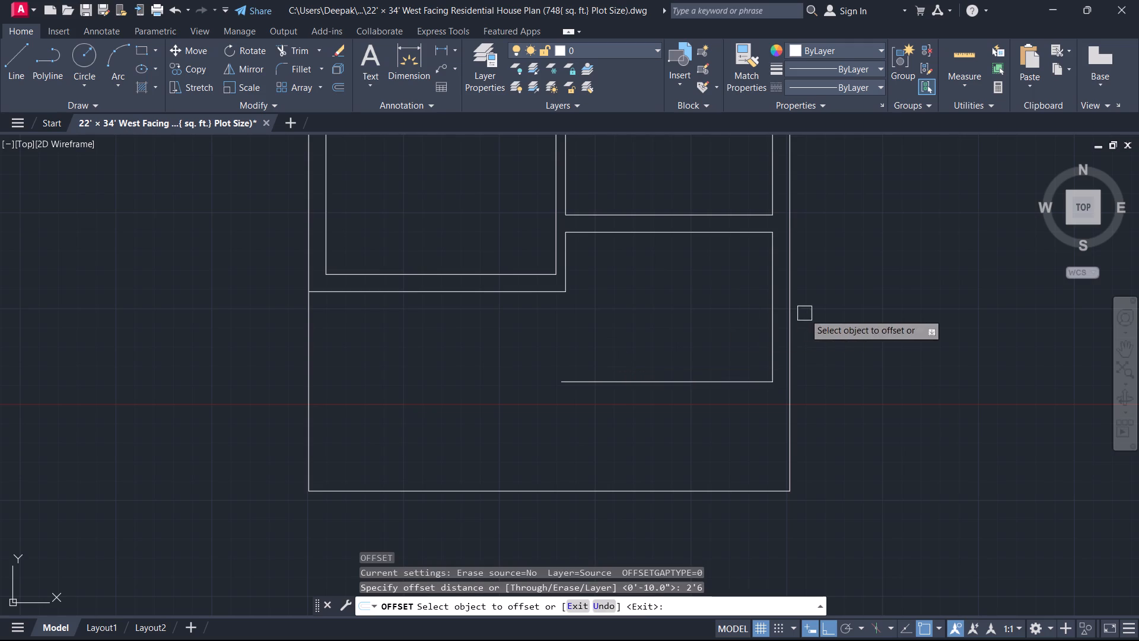
click(769, 348)
click(678, 343)
key(Escape)
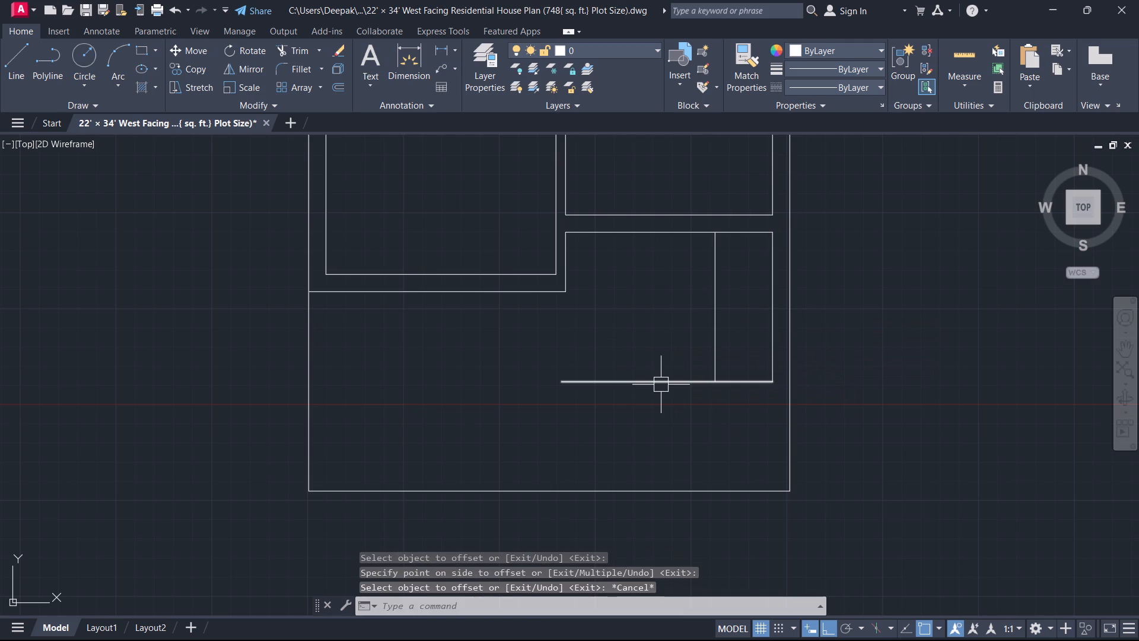
Offset the landing line 9" to the west four times in succession to form the stair treads.
text(o 9)
key(Return)
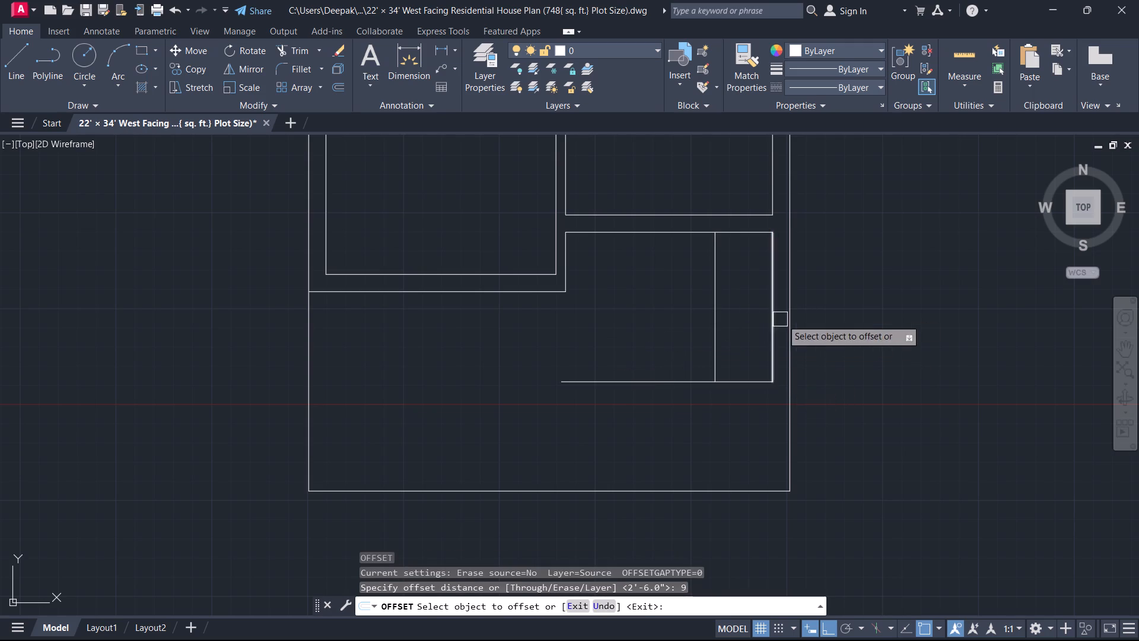
click(715, 301)
click(647, 304)
drag(696, 312, 689, 309)
click(675, 301)
click(675, 297)
click(639, 278)
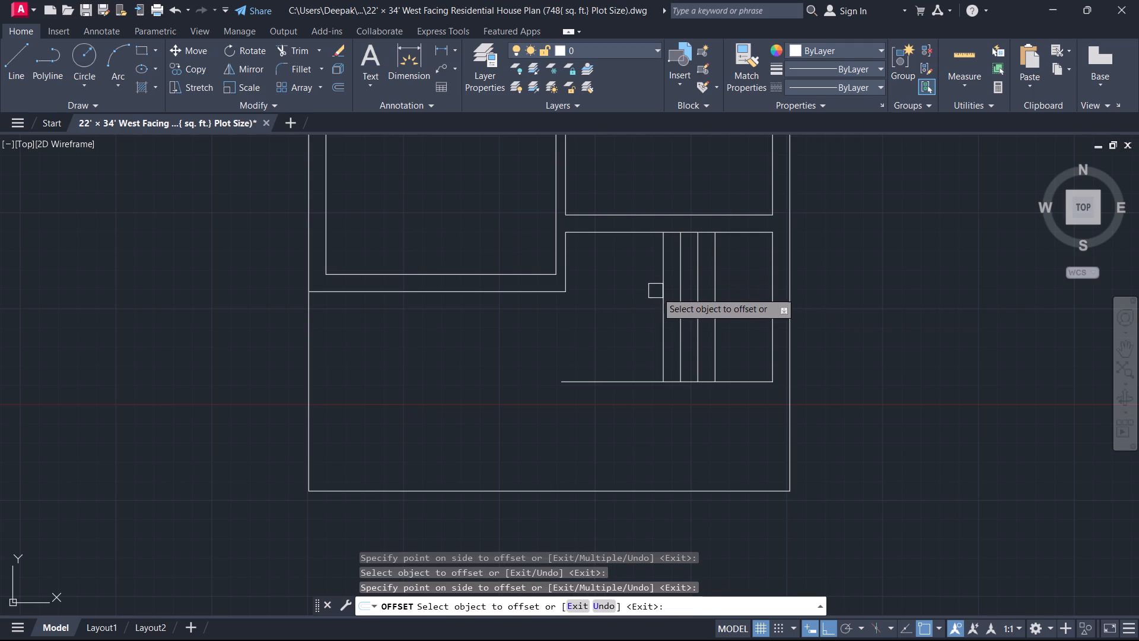
click(658, 293)
click(640, 296)
key(Escape)
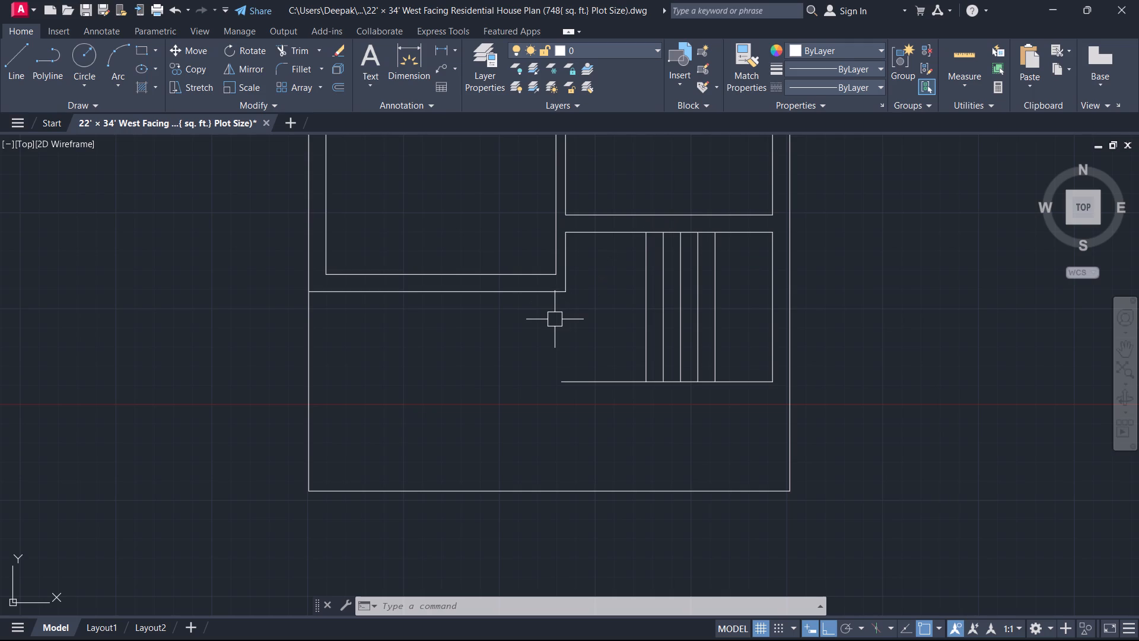
Extend both vertical partition lines beside the square room down to the south wall line, and the room's bottom line to the partition's east line.
text(ex)
key(space)
key(space)
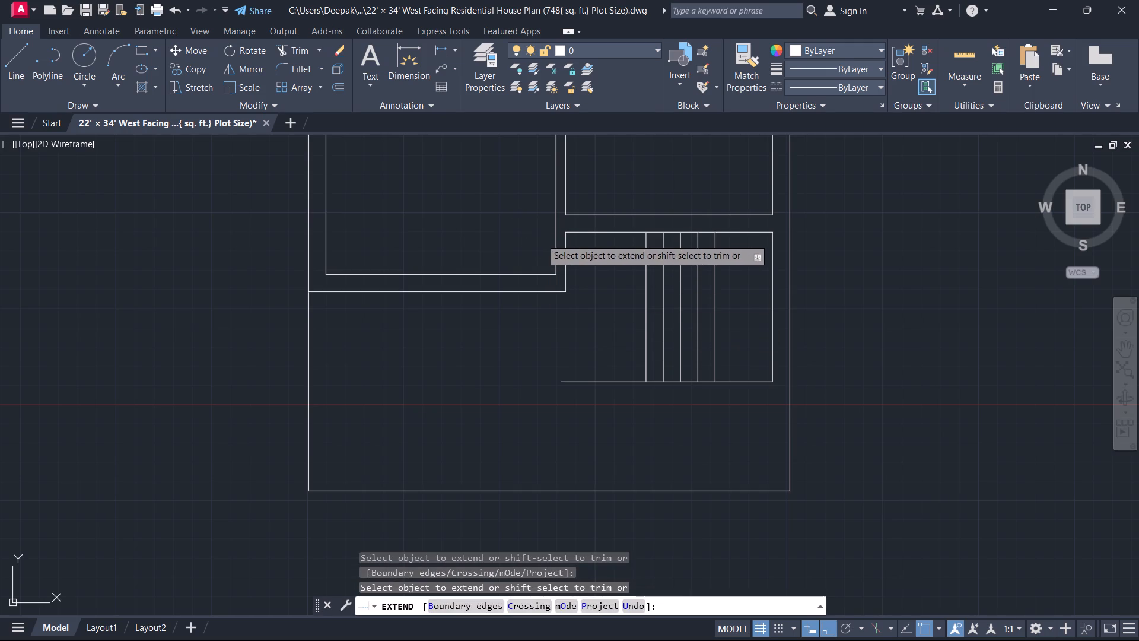
click(540, 239)
click(582, 275)
click(530, 257)
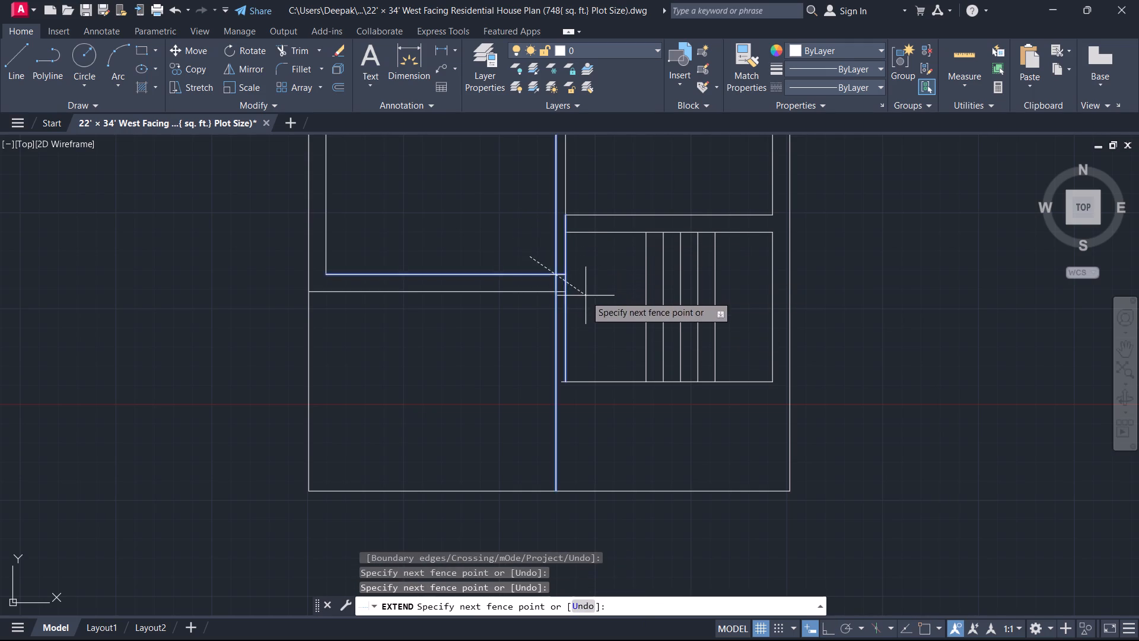
click(586, 296)
click(542, 330)
click(589, 363)
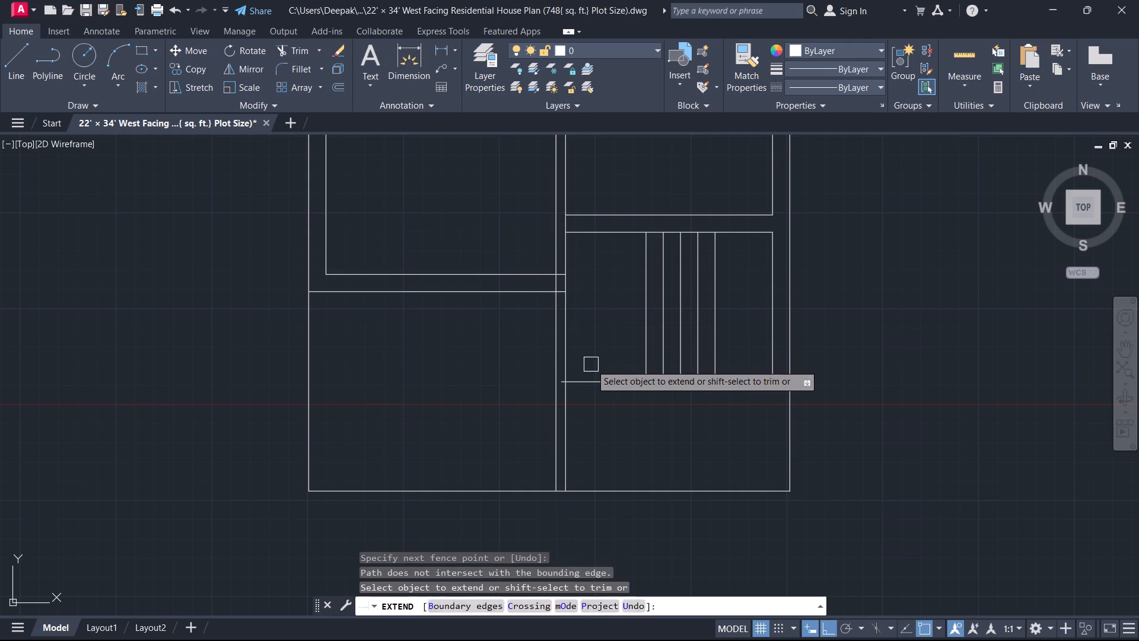
key(Escape)
Trim the short end of the staircase's bottom line that projects into the vertical partition wall.
text(tr)
key(space)
scroll(569, 383, up, 3)
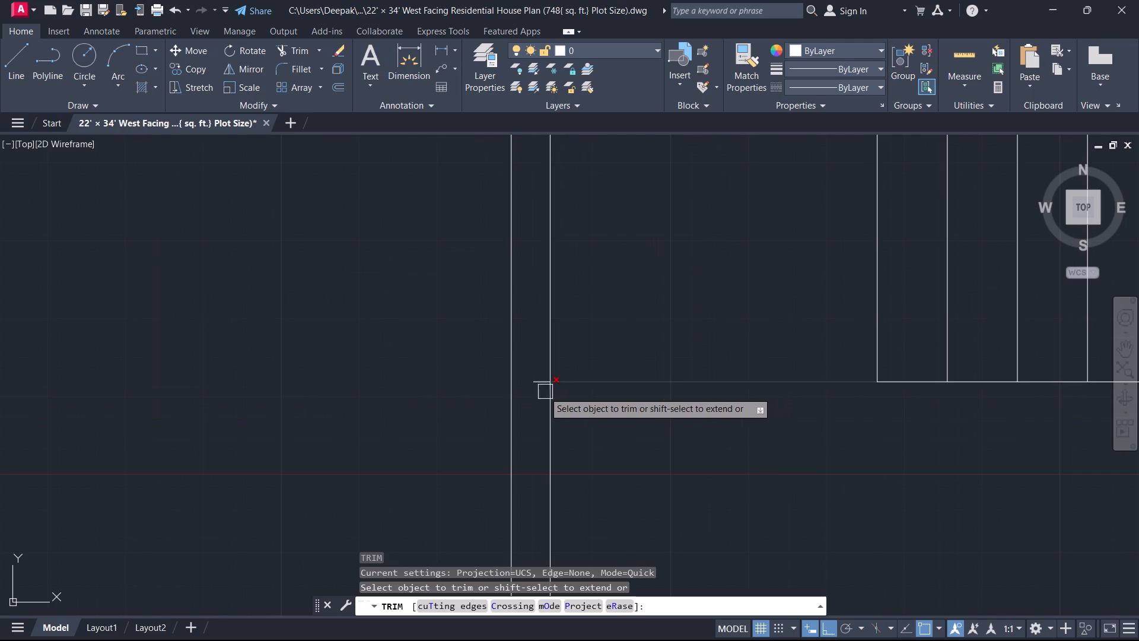
click(533, 392)
click(533, 373)
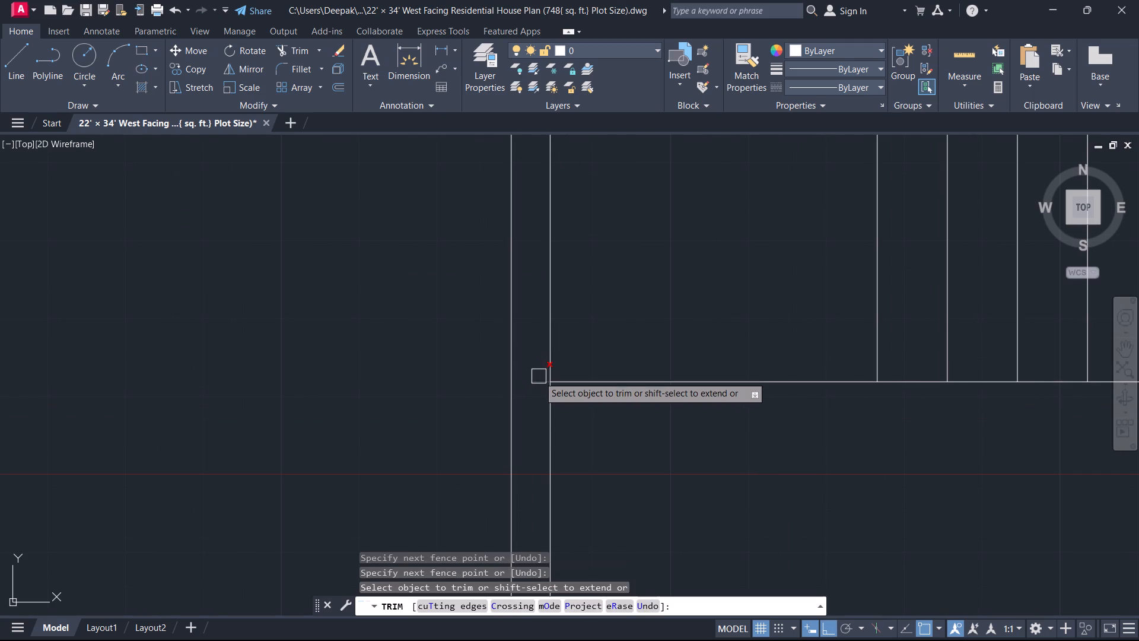
click(538, 376)
key(Escape)
Measure the horizontal gap between the partition wall's east line and the westernmost stair tread line.
scroll(588, 365, down, 3)
middle_drag(588, 365, 572, 377)
scroll(622, 294, up, 1)
middle_drag(625, 293, 621, 331)
key(d)
text(i)
key(space)
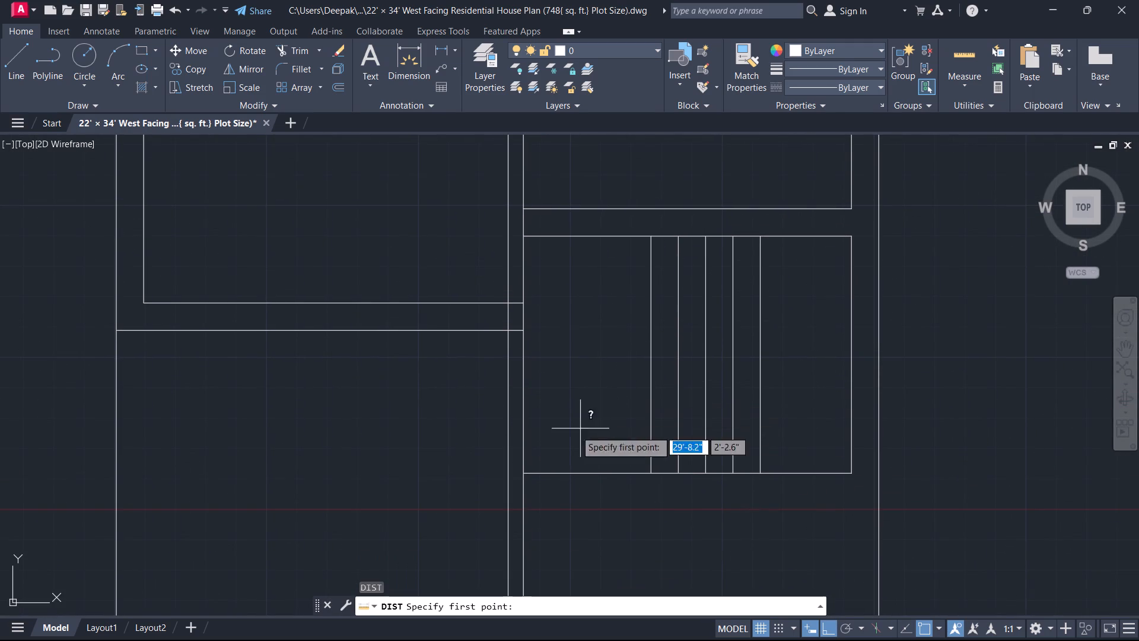
click(521, 443)
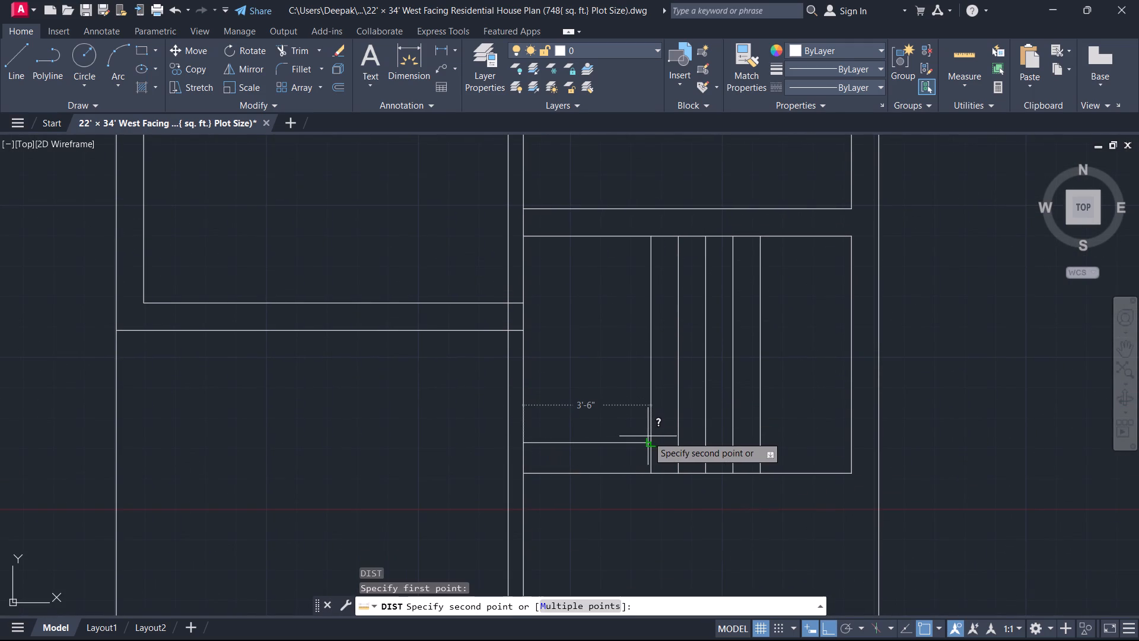
key(Escape)
Trim the part of the staircase's bottom line between the partition wall and the westernmost tread line.
key(t)
key(r)
key(space)
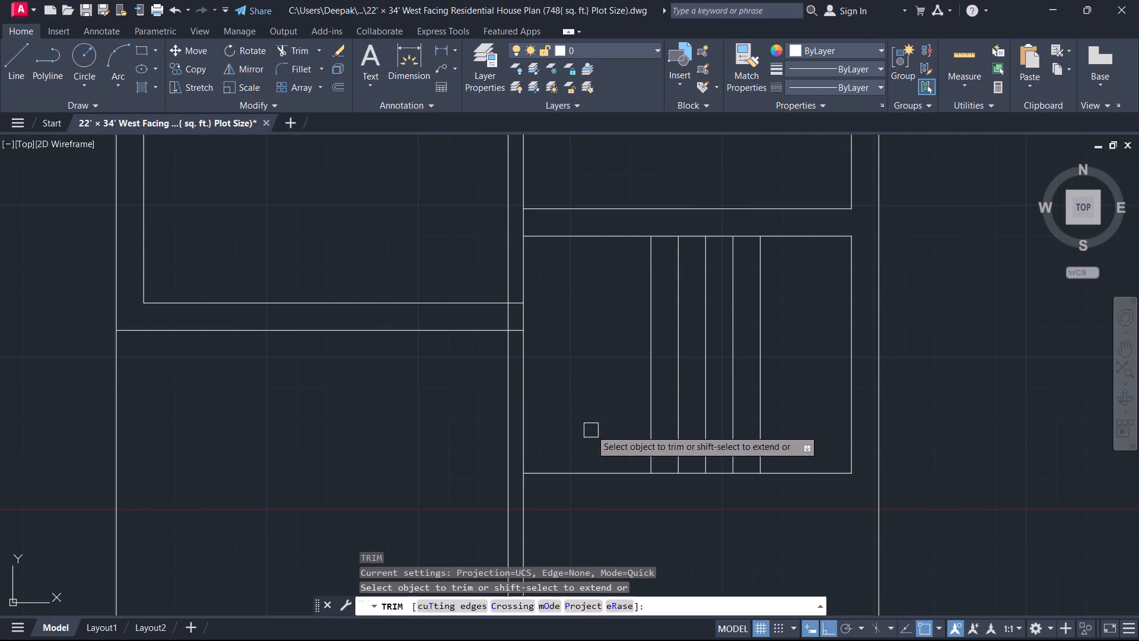
click(591, 429)
click(584, 504)
key(Escape)
Offset the staircase's bottom line 2'6" to the north to set the width of the lower flight.
scroll(596, 443, down, 2)
middle_drag(592, 426, 574, 409)
scroll(574, 408, up, 2)
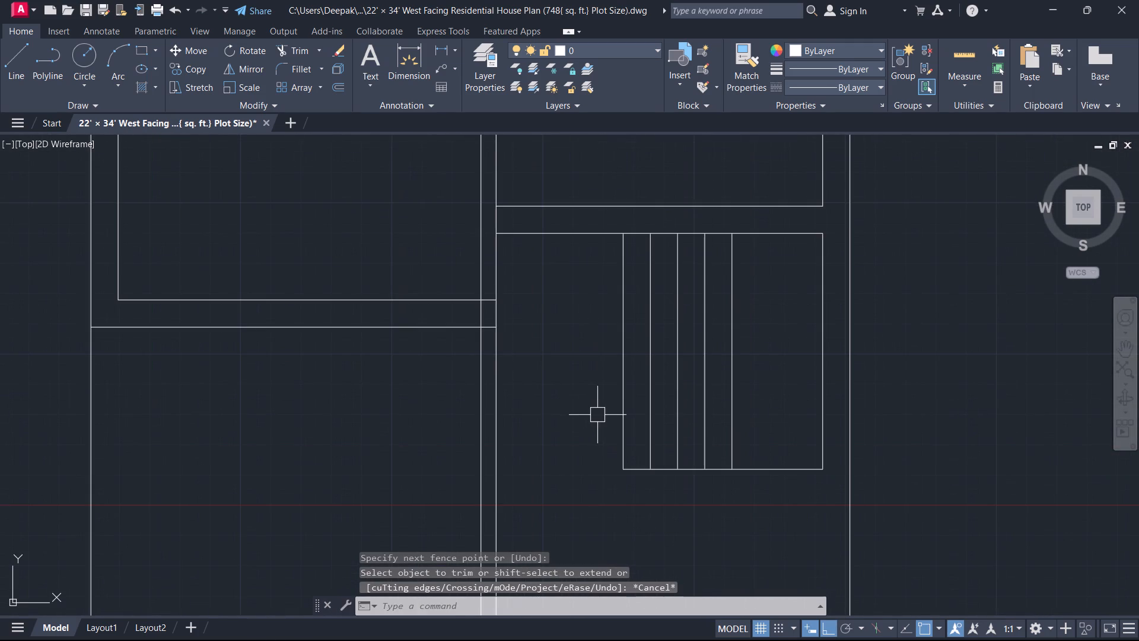
text(o)
key(space)
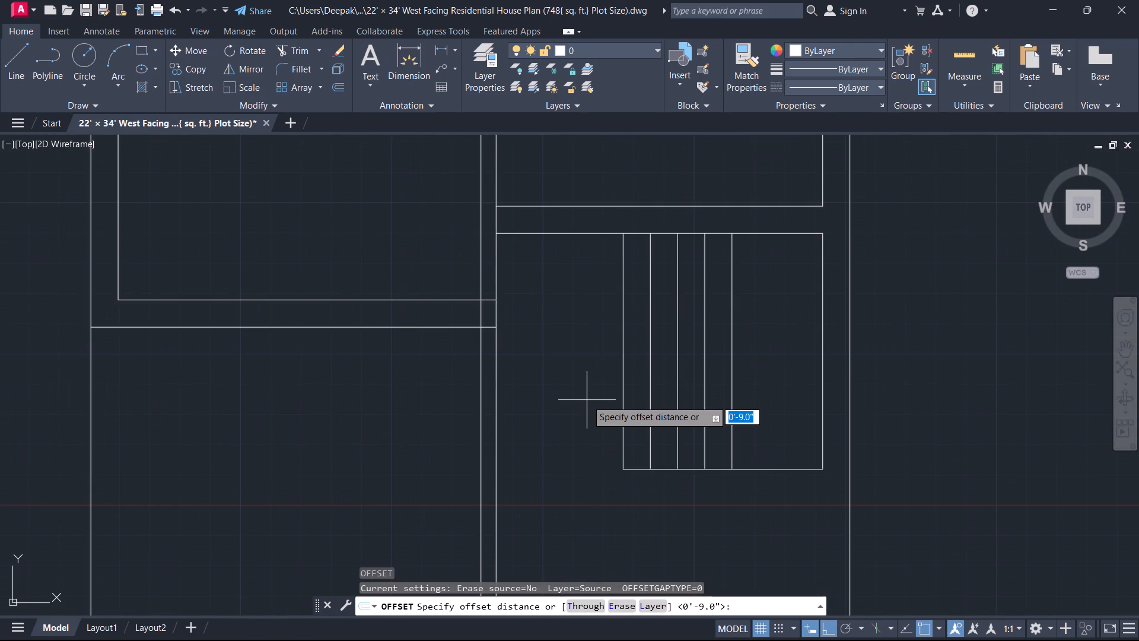
text(2'6)
key(Return)
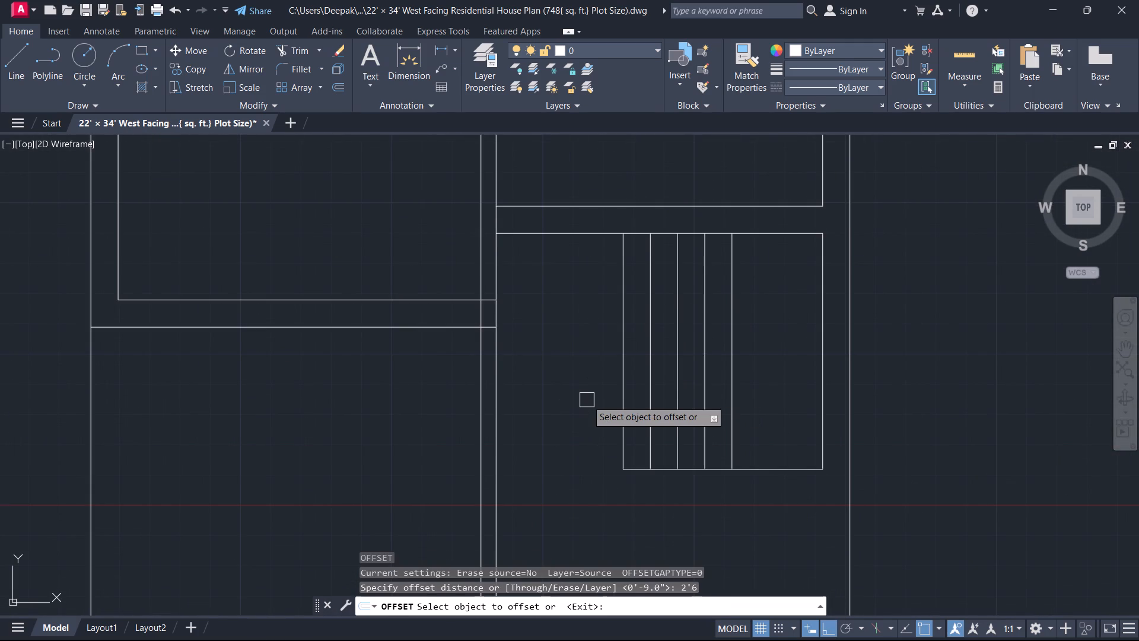
click(769, 469)
click(756, 421)
key(Escape)
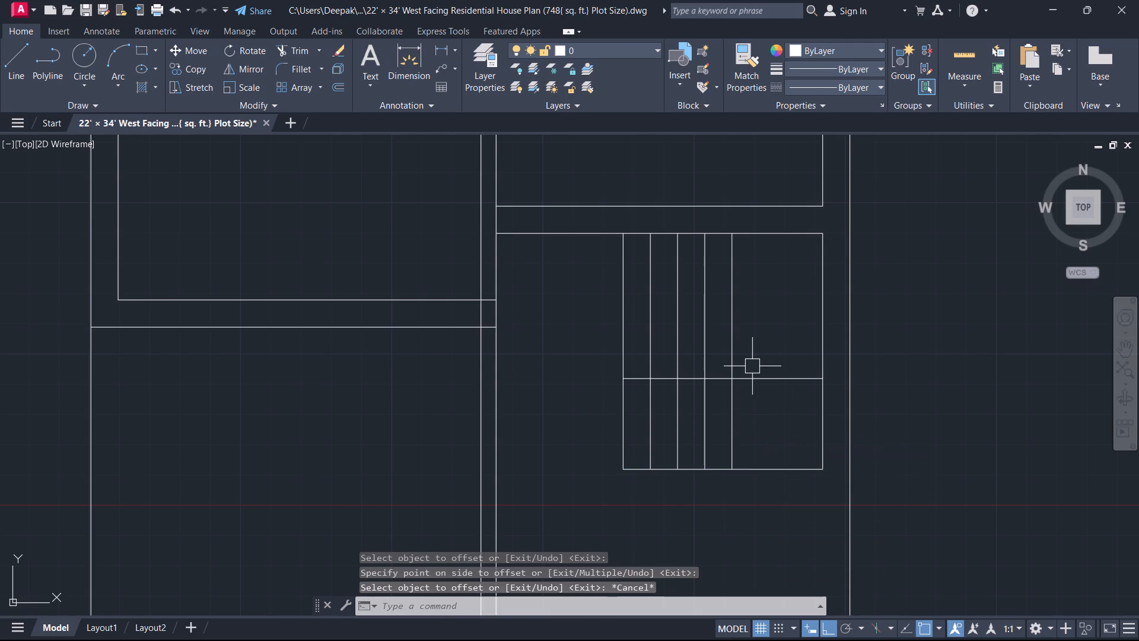
Trim the four westernmost vertical tread lines above the lower flight's upper line, leaving the landing line whole.
text(tr)
key(space)
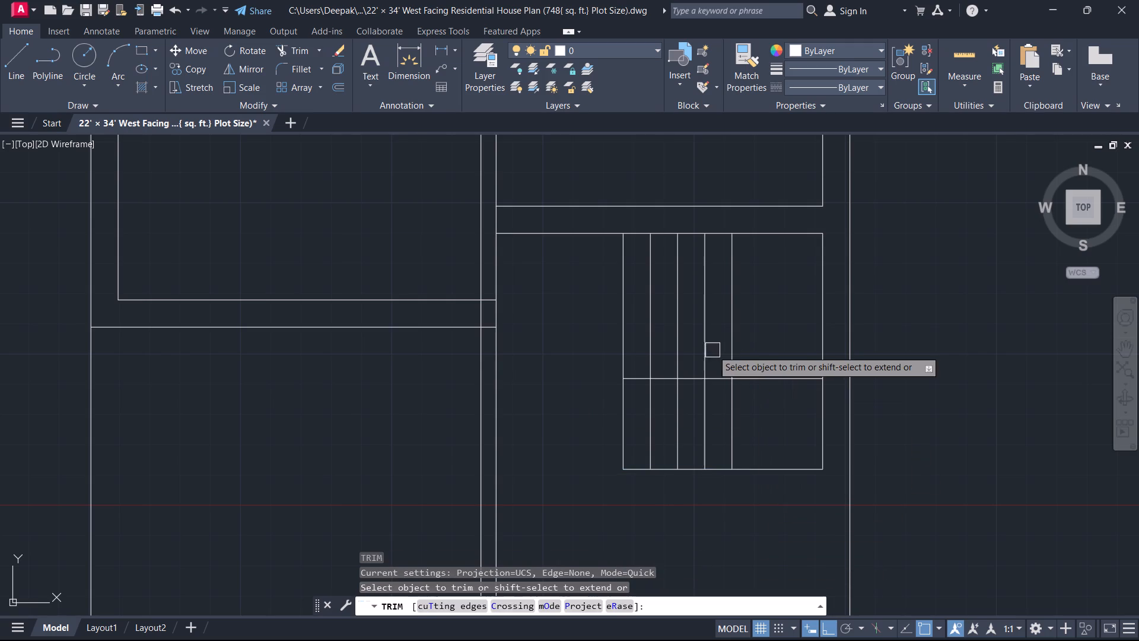
click(706, 350)
click(696, 356)
click(580, 342)
key(Escape)
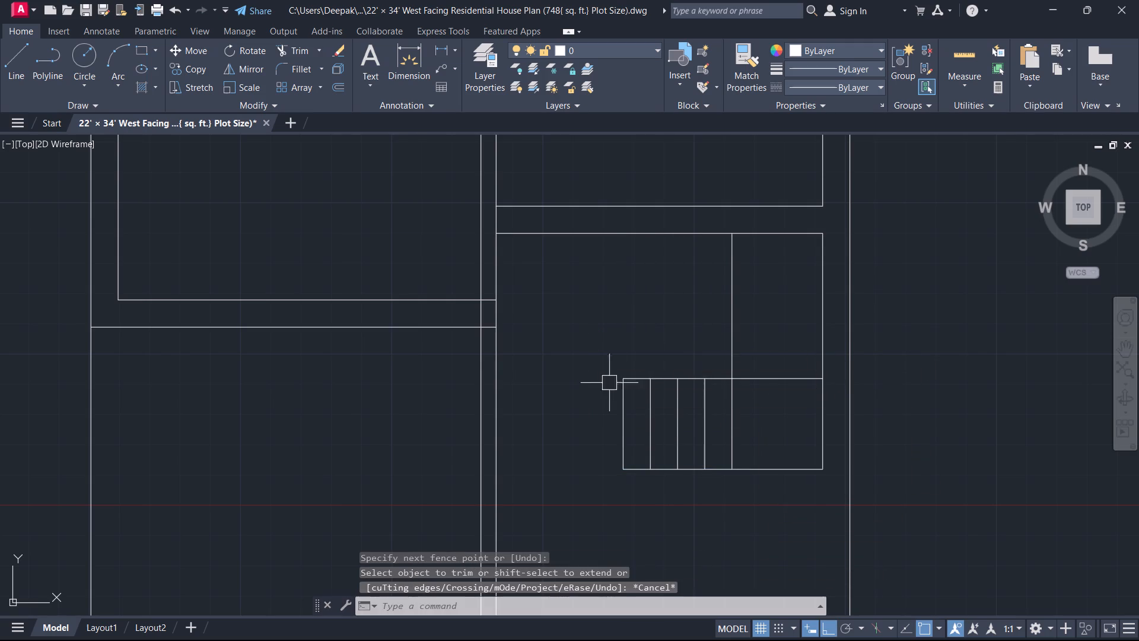
Offset the lower flight's upper line 9" to the north five times in succession to form the second flight's treads.
text(o)
key(space)
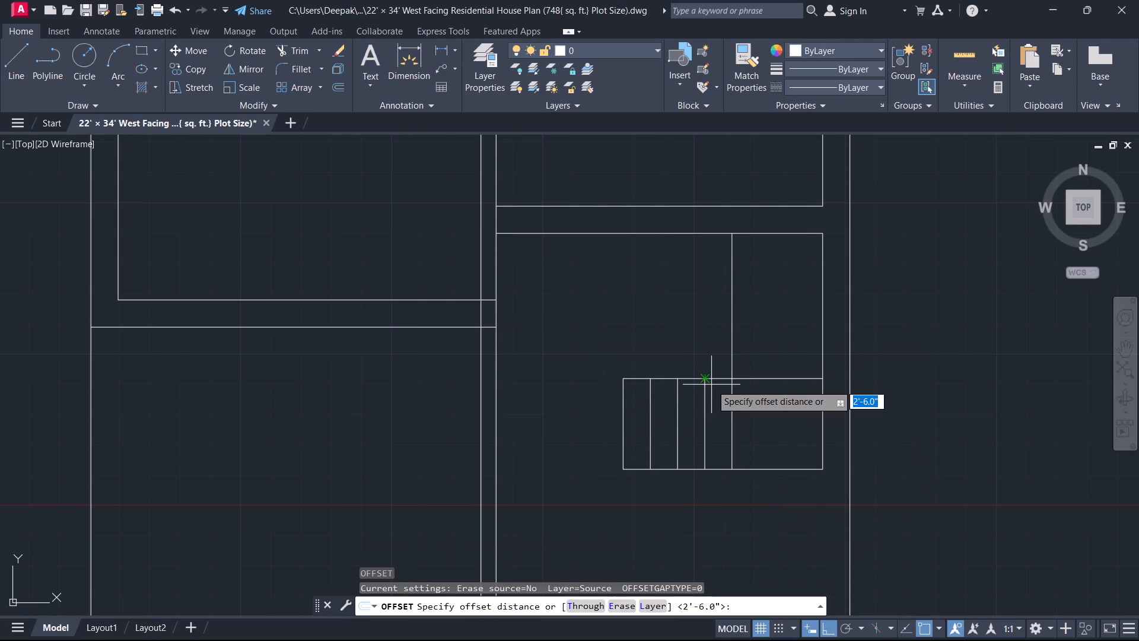
key(9)
key(Return)
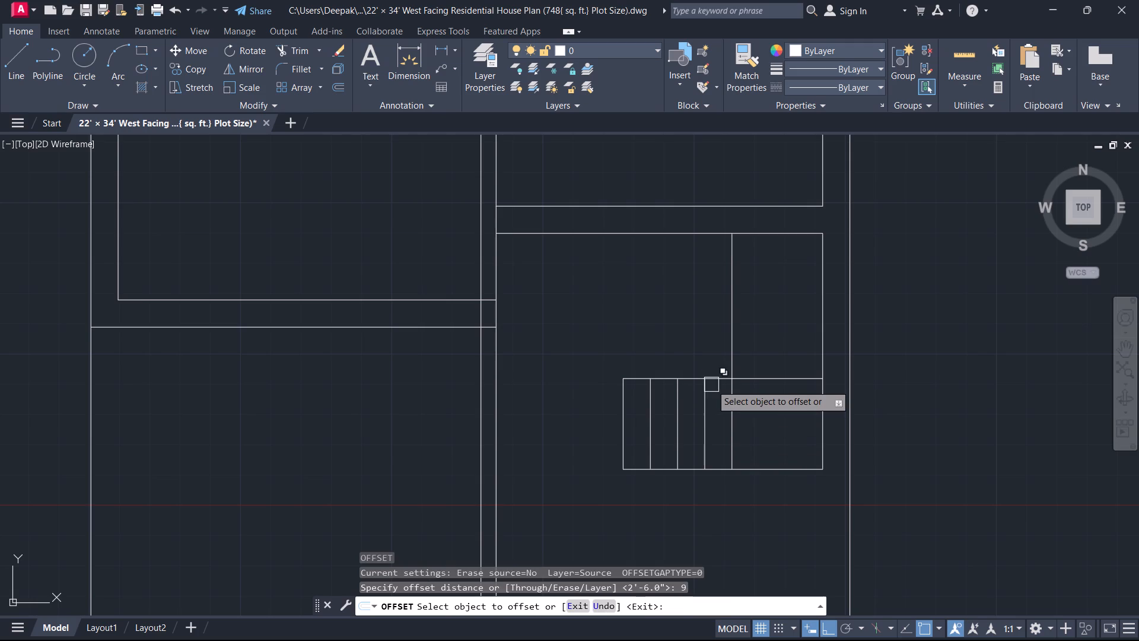
click(743, 379)
click(768, 338)
click(771, 355)
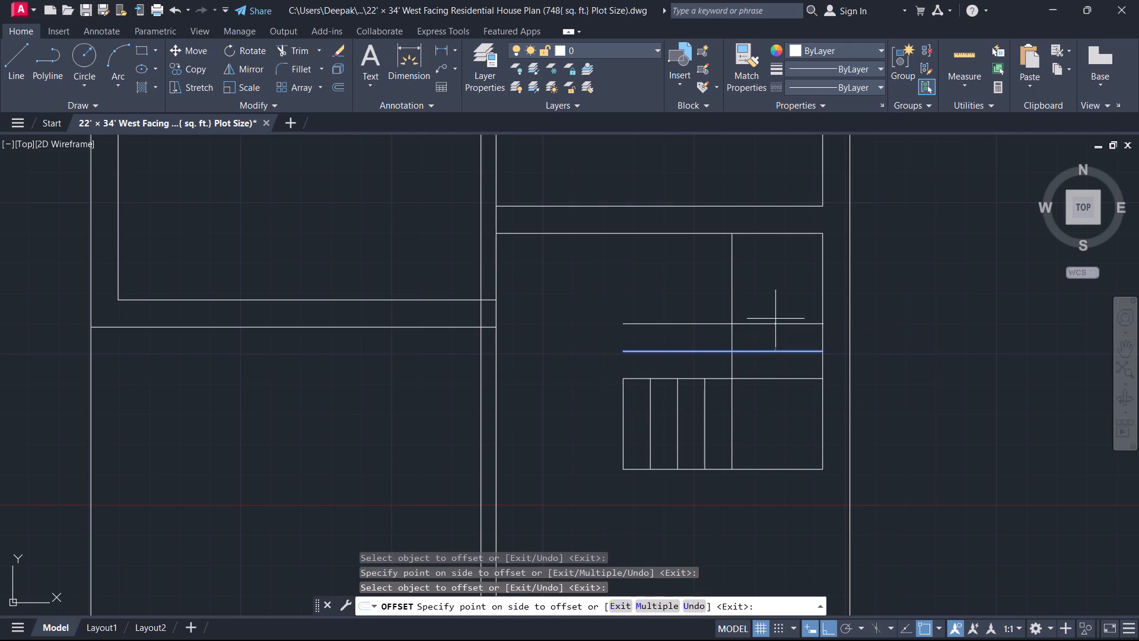
click(775, 319)
click(775, 326)
click(773, 290)
scroll(782, 312, down, 1)
middle_drag(782, 313, 764, 329)
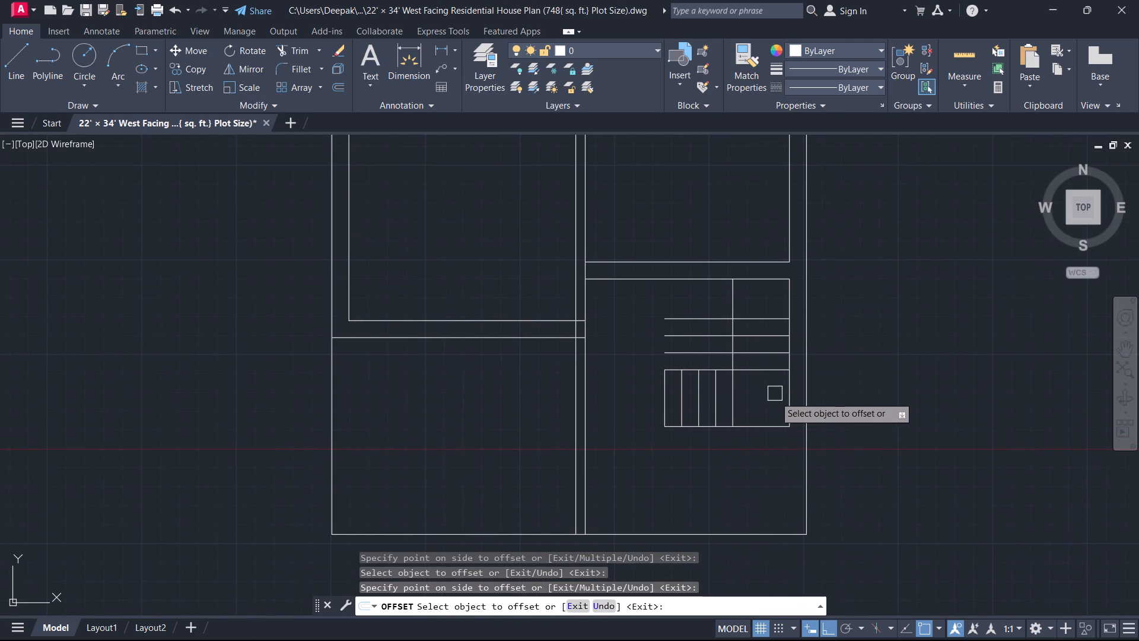
scroll(769, 443, up, 1)
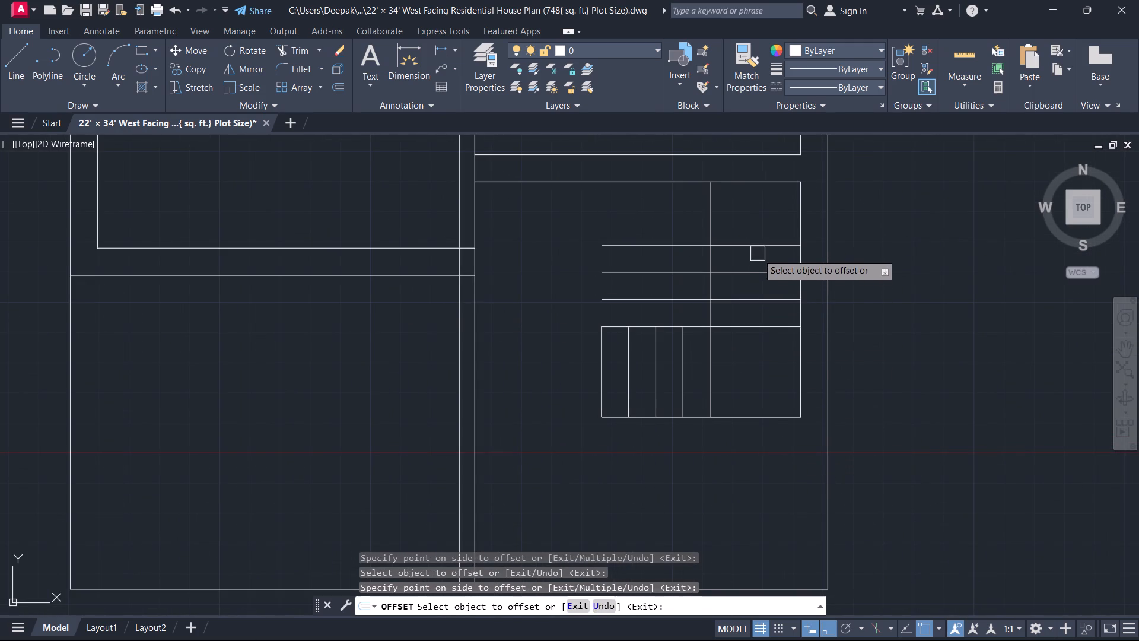
click(758, 252)
click(759, 218)
click(759, 217)
click(754, 195)
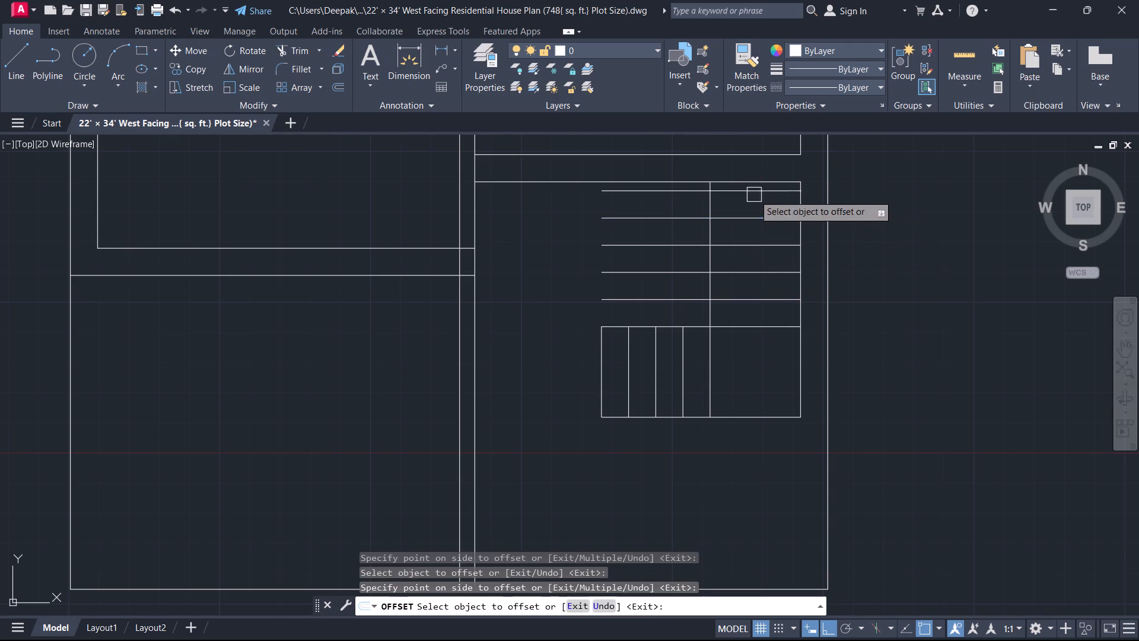
key(Escape)
Measure the distance from the south boundary line up to the staircase's bottom line.
scroll(752, 252, down, 2)
middle_click(753, 262)
scroll(764, 352, up, 2)
text(di)
key(space)
drag(758, 446, 762, 423)
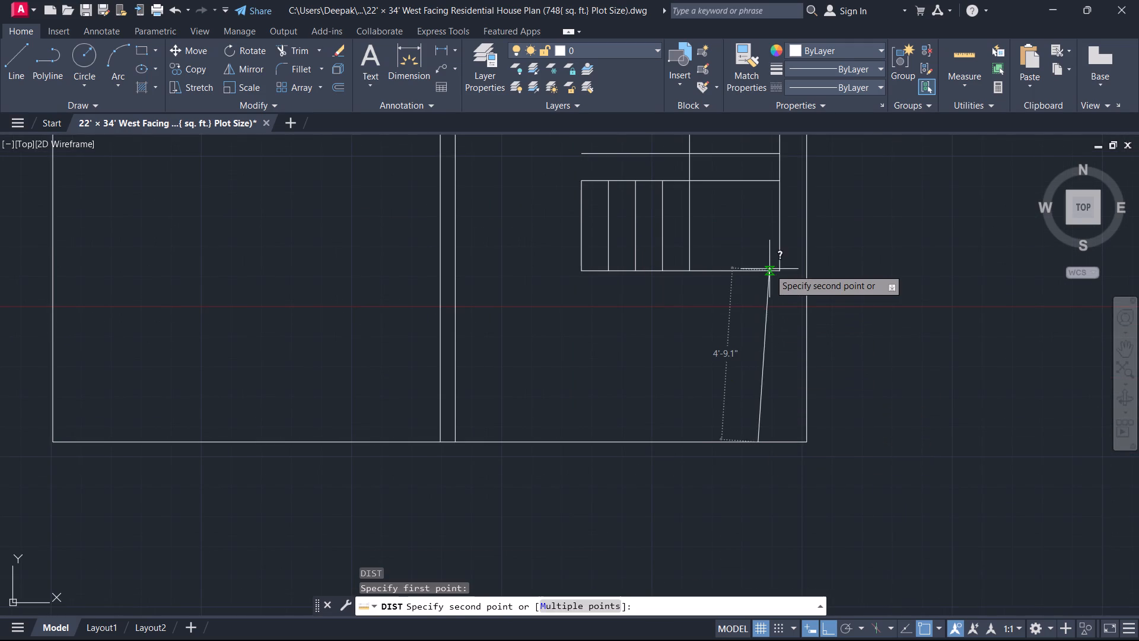
key(Escape)
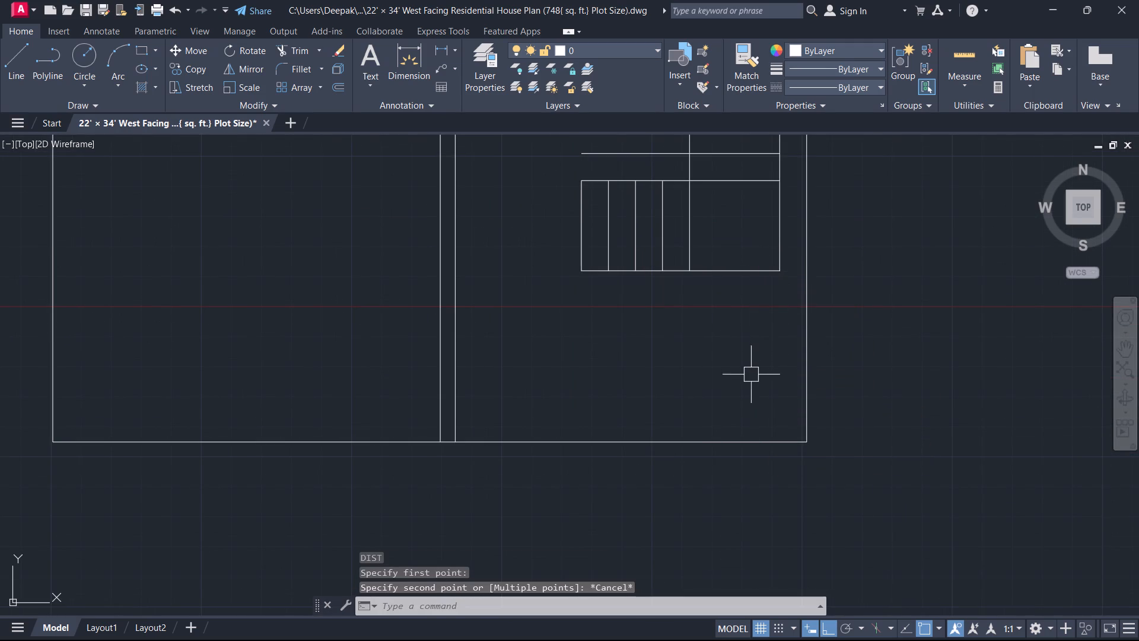
Offset the plan's south boundary line 3' to the north.
scroll(751, 376, down, 2)
middle_drag(751, 376, 760, 385)
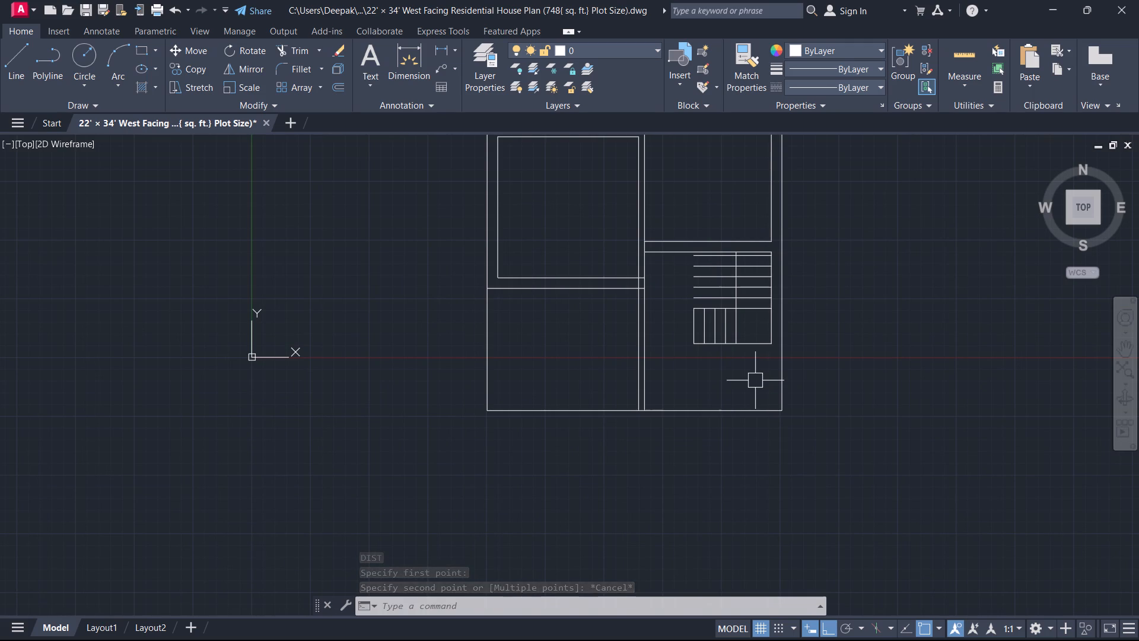
key(o)
key(space)
text(3')
key(Return)
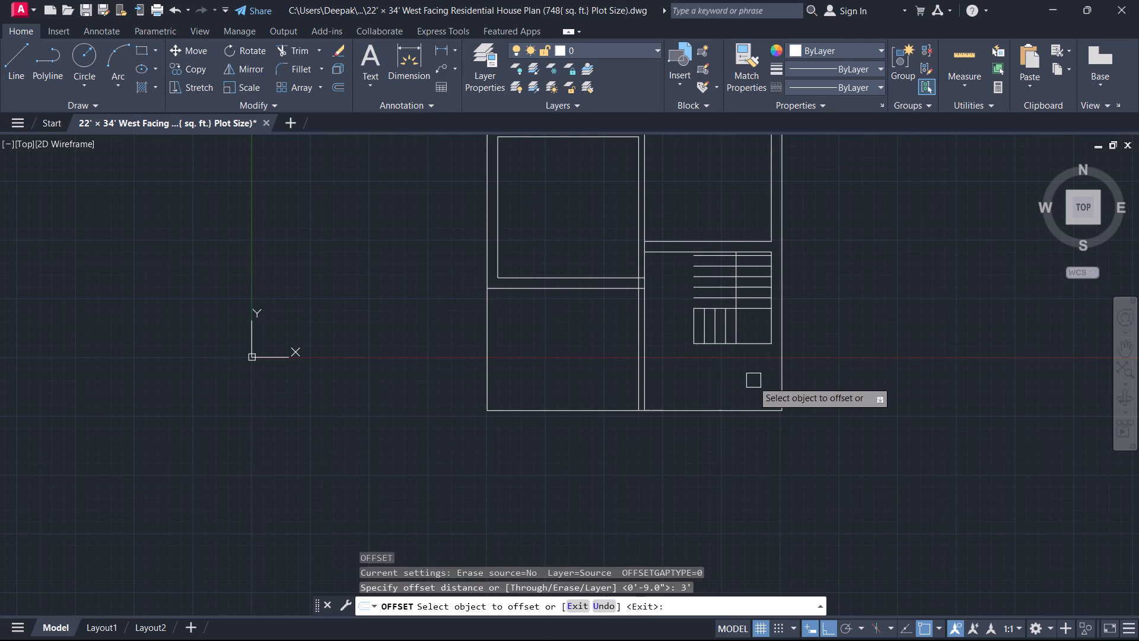
click(756, 415)
click(763, 376)
key(Escape)
Move the staircase lines, except the two westernmost tread lines, about 1'-1.5" straight south.
scroll(771, 367, up, 2)
middle_drag(778, 357, 781, 357)
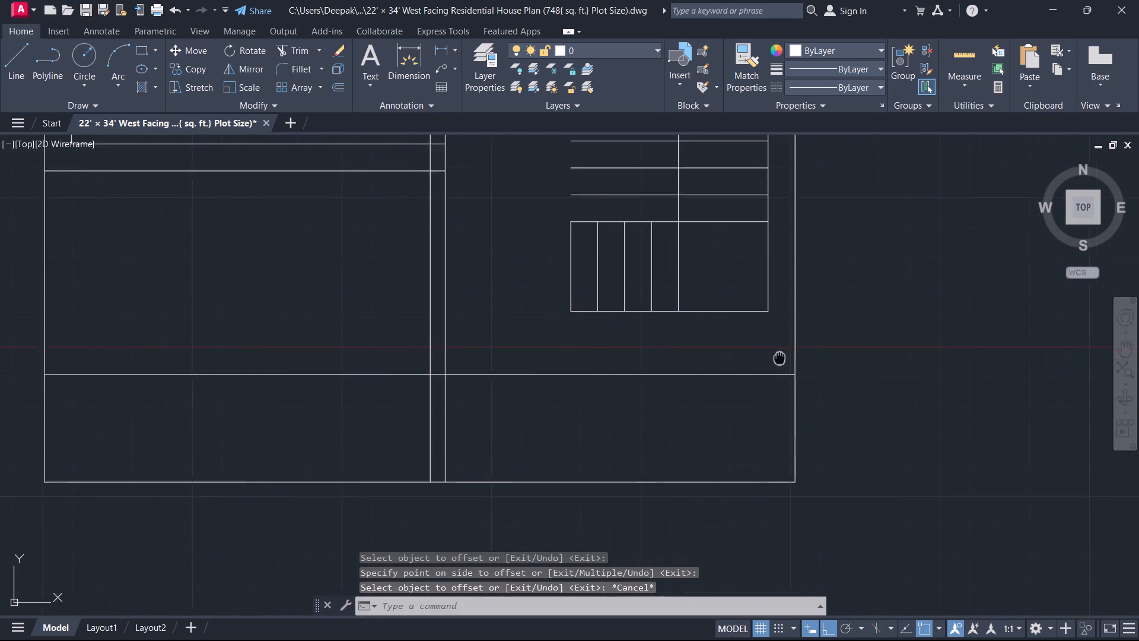
middle_drag(781, 357, 804, 472)
drag(805, 471, 797, 443)
click(649, 202)
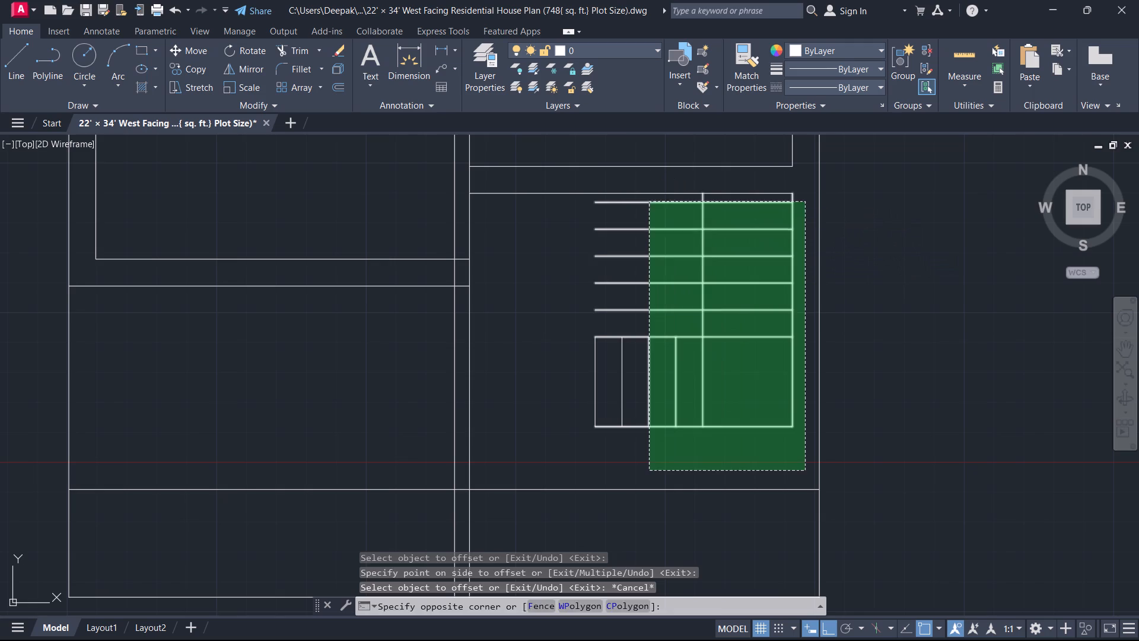
text(m)
key(space)
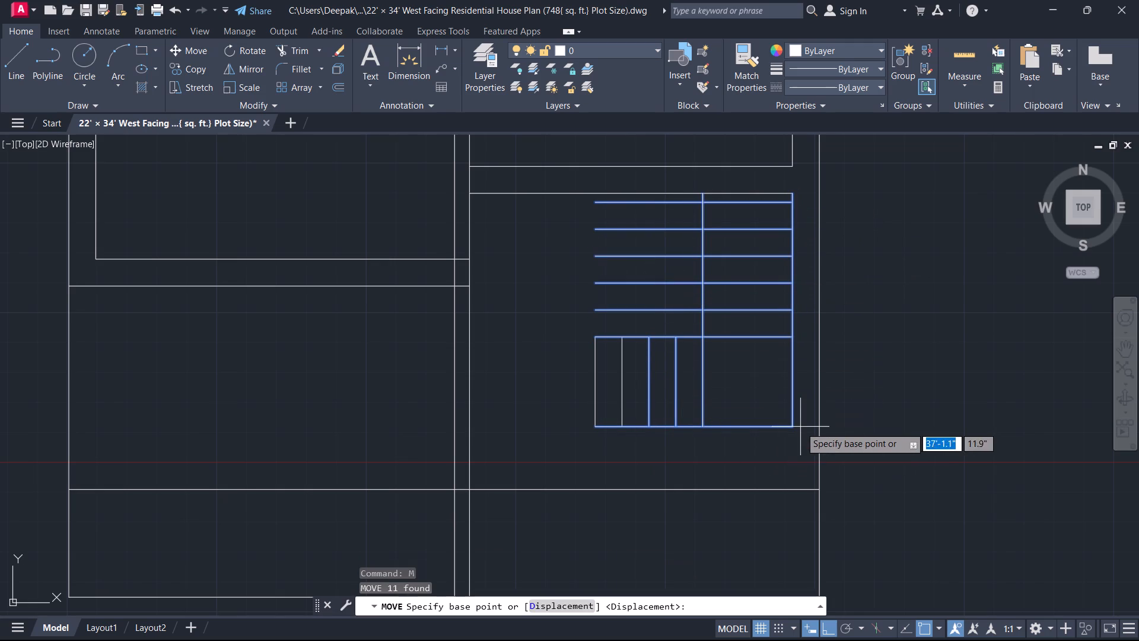
click(790, 429)
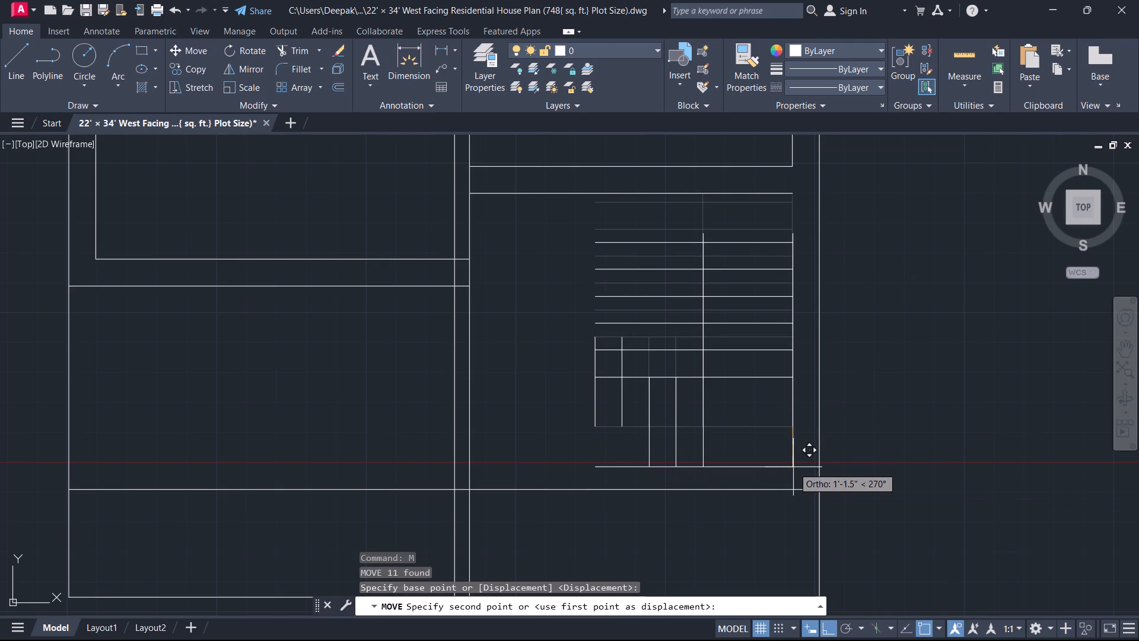
click(793, 467)
key(Escape)
Offset the new horizontal line below the staircase 9" to the north to give the wall its thickness.
text(o)
key(space)
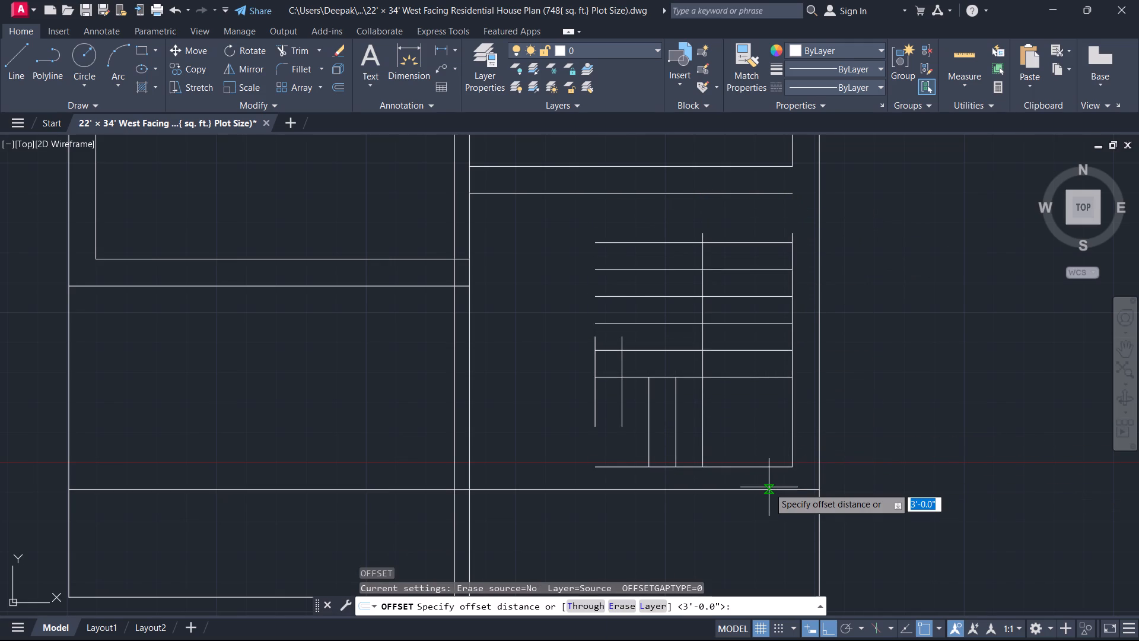
key(9)
key(Return)
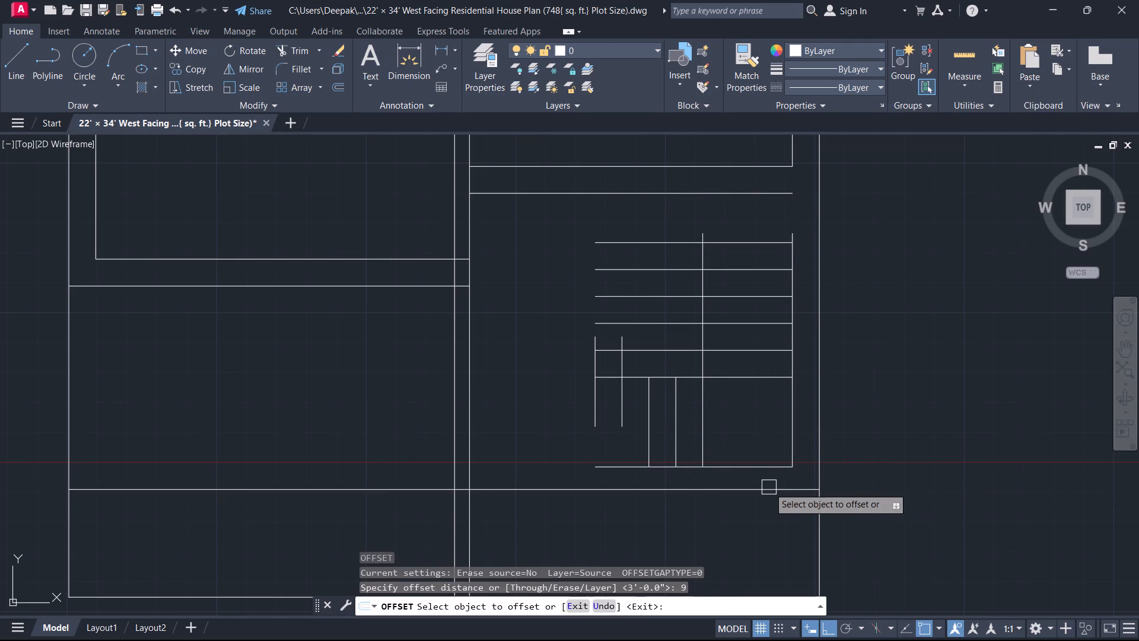
click(769, 487)
click(778, 461)
key(Escape)
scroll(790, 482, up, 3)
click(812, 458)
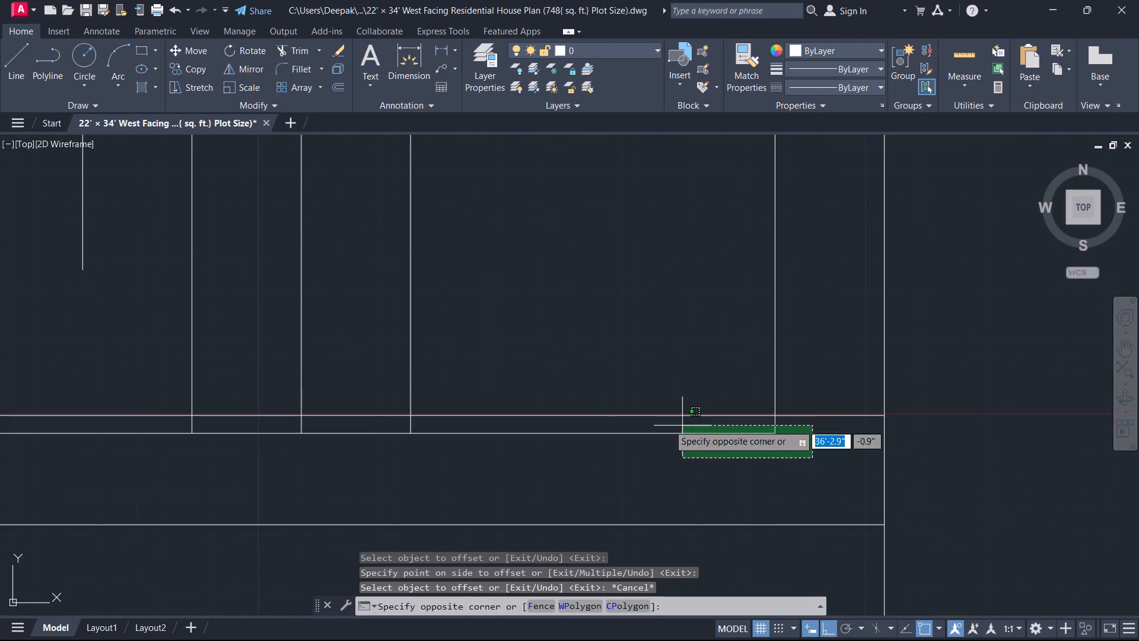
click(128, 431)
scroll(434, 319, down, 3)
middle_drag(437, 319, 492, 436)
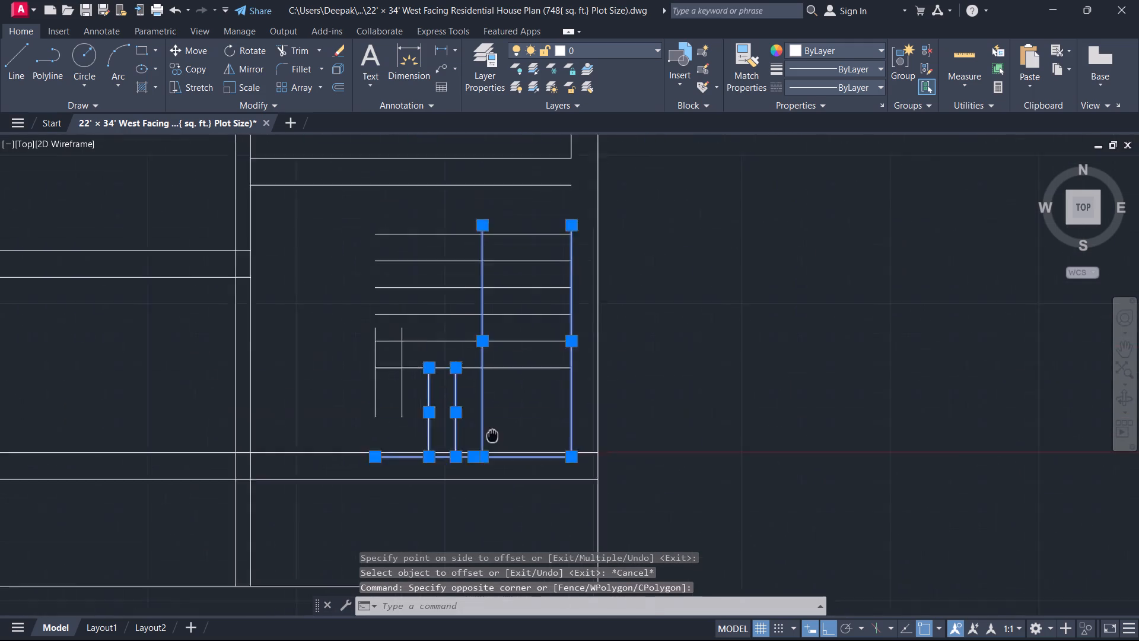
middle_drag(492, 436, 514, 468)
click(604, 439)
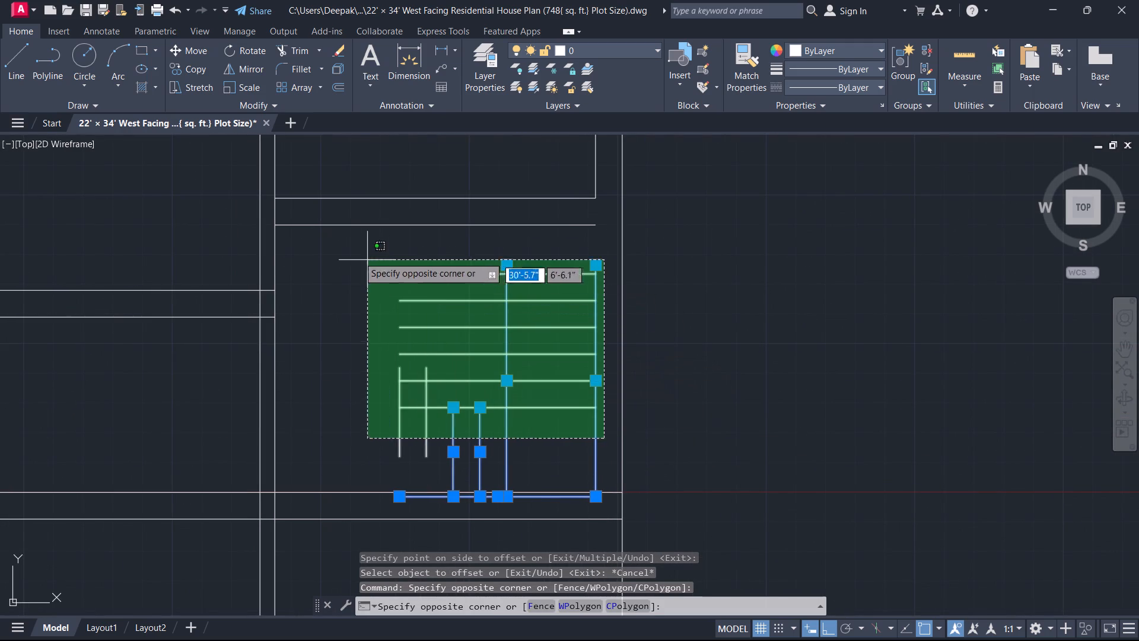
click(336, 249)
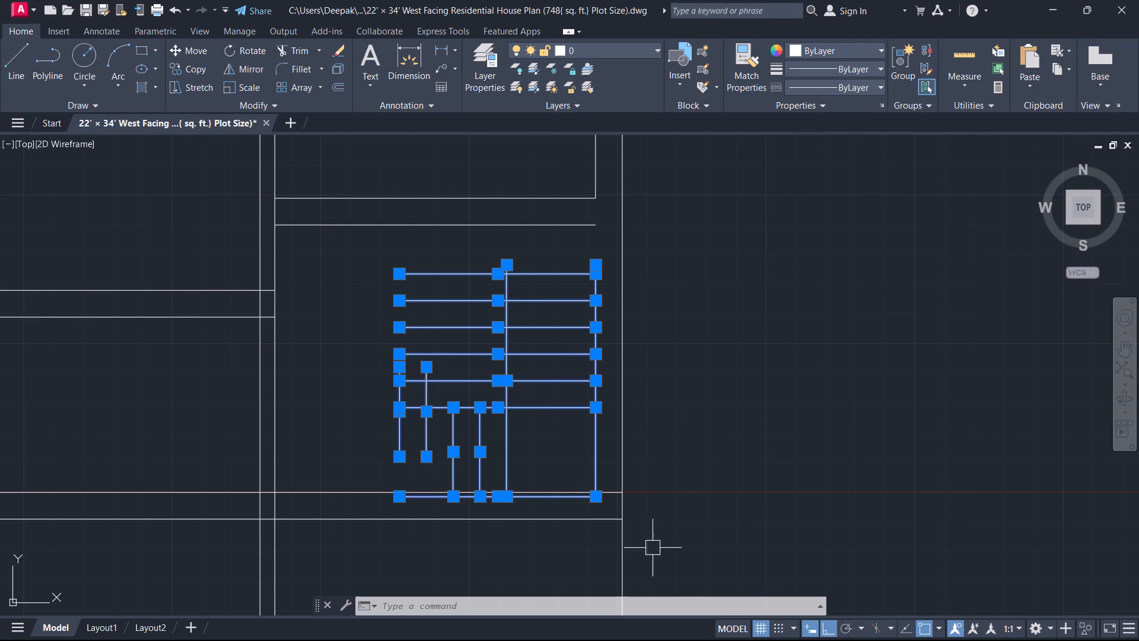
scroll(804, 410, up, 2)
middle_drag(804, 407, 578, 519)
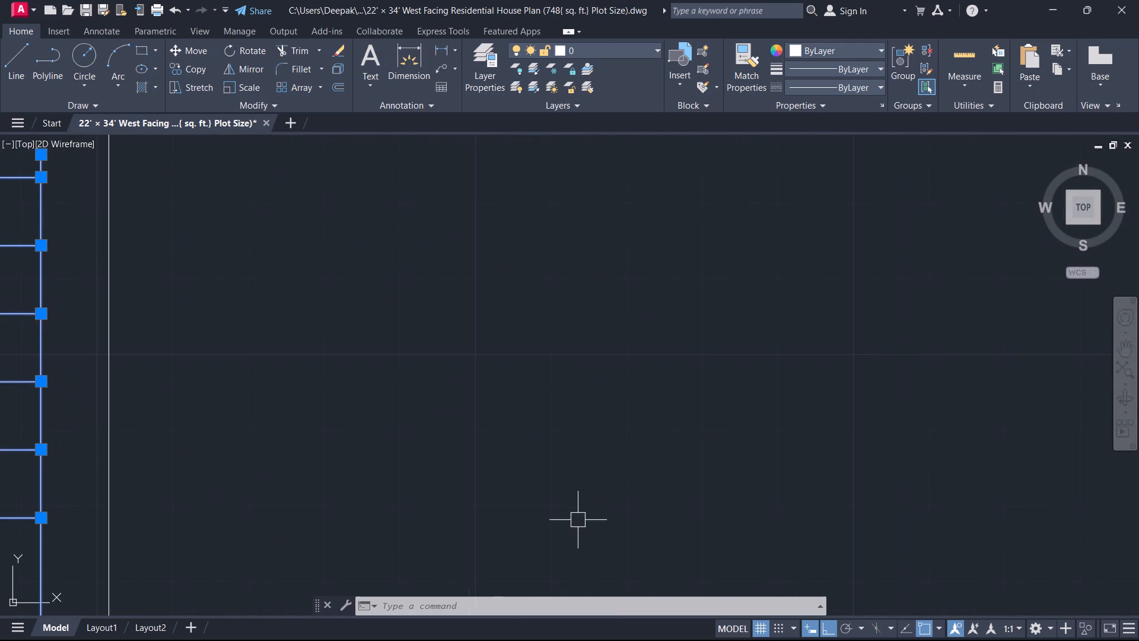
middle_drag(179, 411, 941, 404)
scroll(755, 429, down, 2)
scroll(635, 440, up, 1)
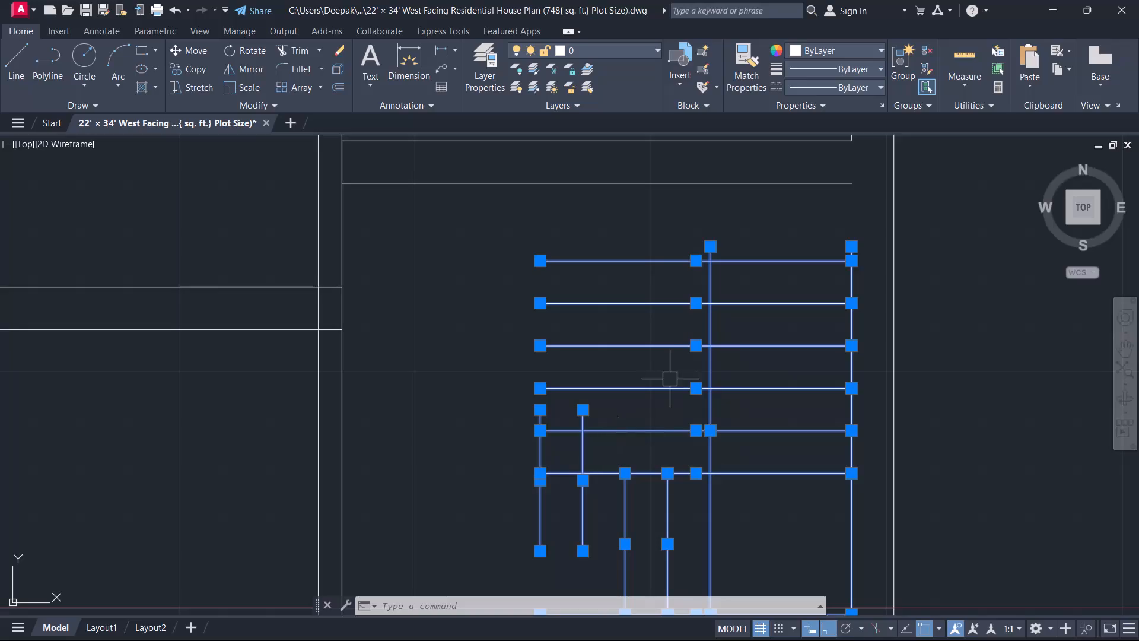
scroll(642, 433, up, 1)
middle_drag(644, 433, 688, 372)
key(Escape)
Move the two left-behind westernmost tread lines 1'-1.5" south so their tops meet the lower flight's upper line.
drag(624, 411, 610, 410)
click(480, 407)
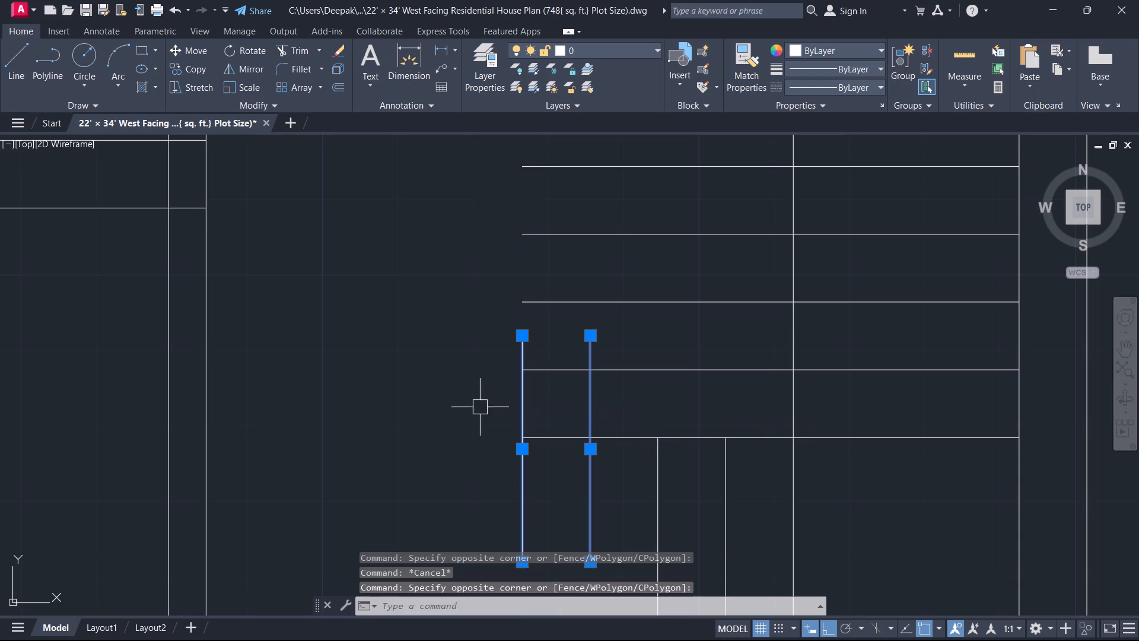
key(m)
key(space)
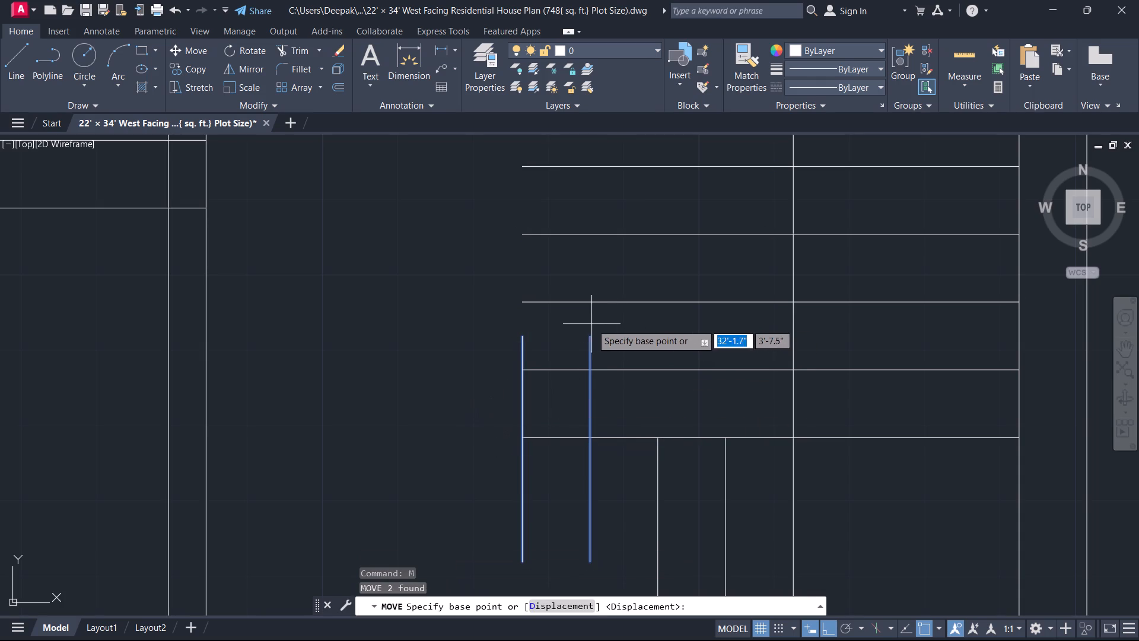
click(594, 332)
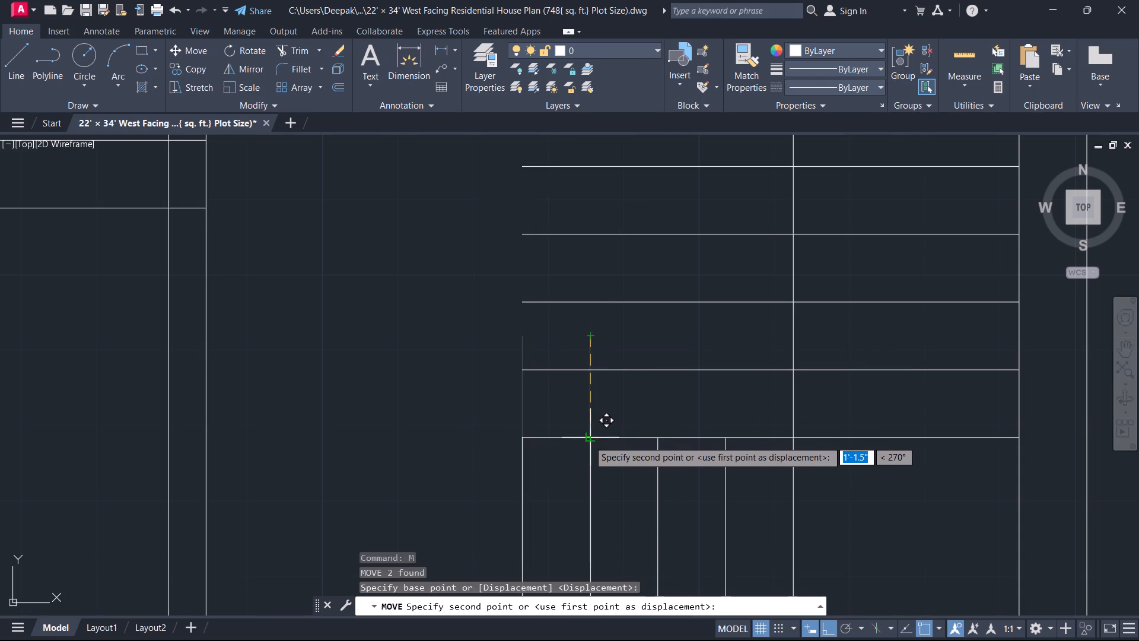
click(588, 440)
key(Escape)
Offset the northernmost tread line of the staircase's upper flight 9" to the north.
scroll(564, 523, down, 3)
middle_drag(565, 486, 609, 319)
scroll(689, 238, up, 1)
middle_drag(689, 238, 693, 293)
text(o)
key(space)
key(space)
click(699, 313)
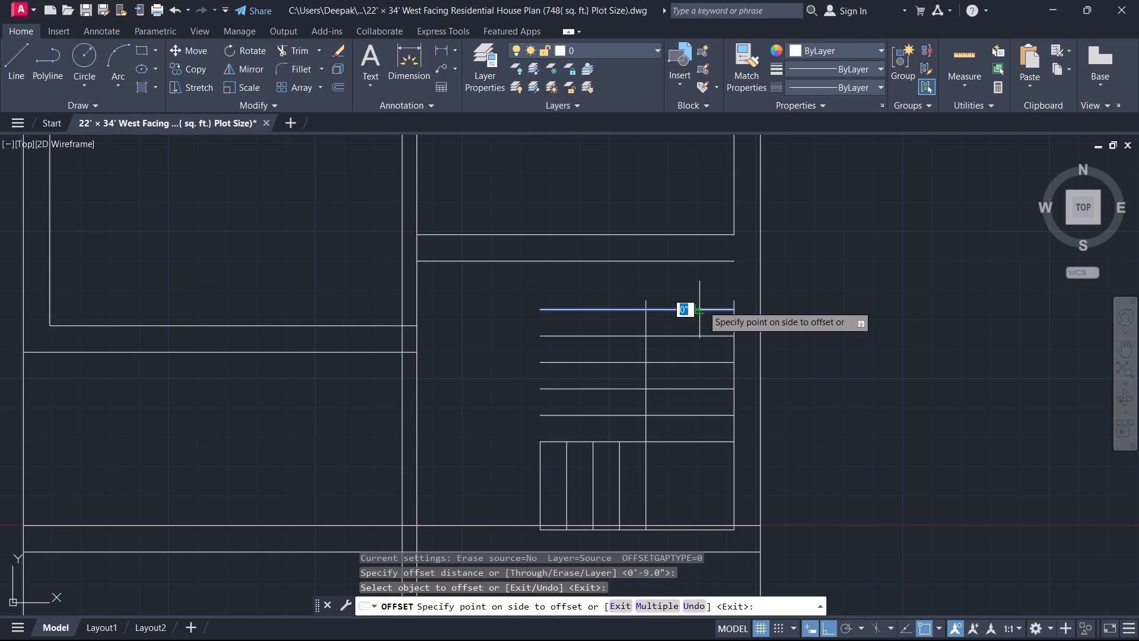
click(703, 271)
key(Escape)
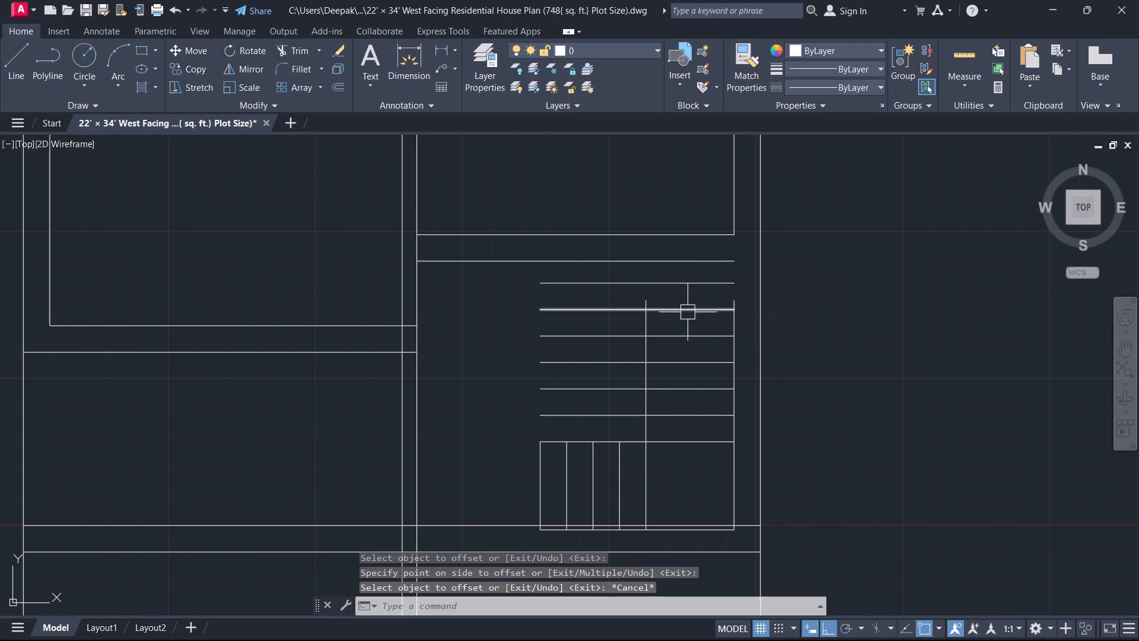
Extend both vertical side lines of the upper flight north to the lower line of the horizontal wall above.
key(e)
key(x)
key(space)
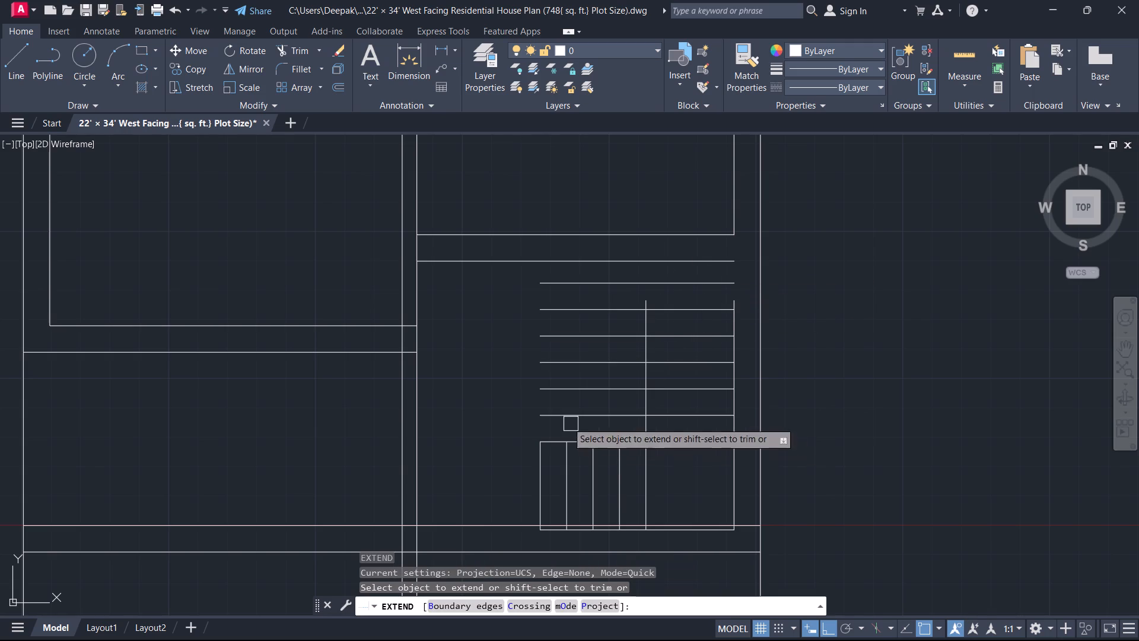
click(643, 323)
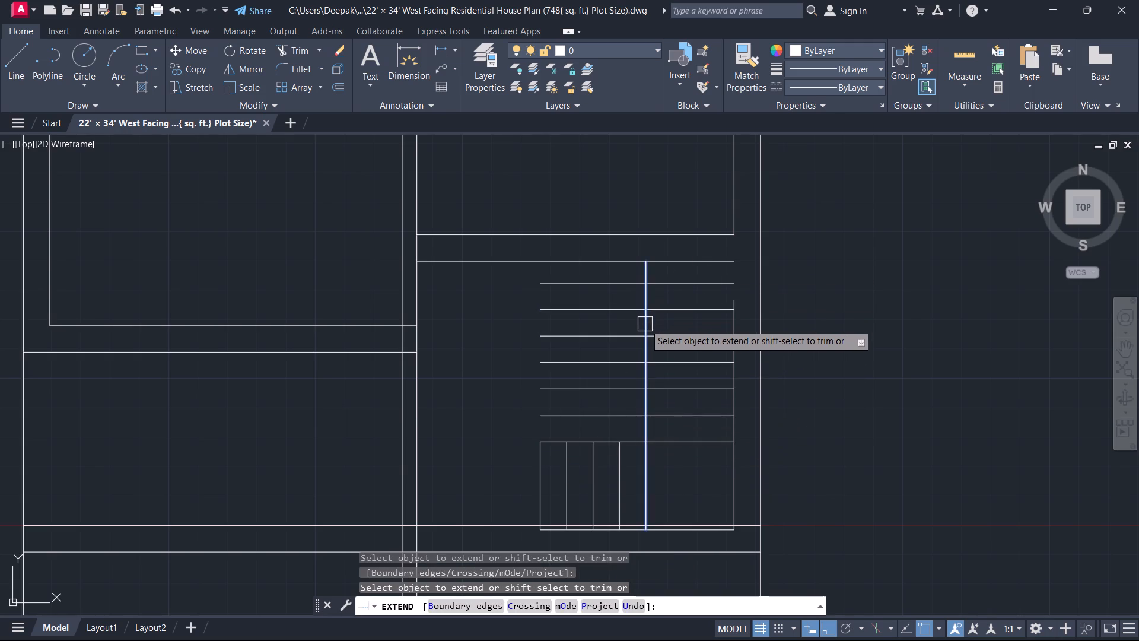
click(645, 324)
click(733, 323)
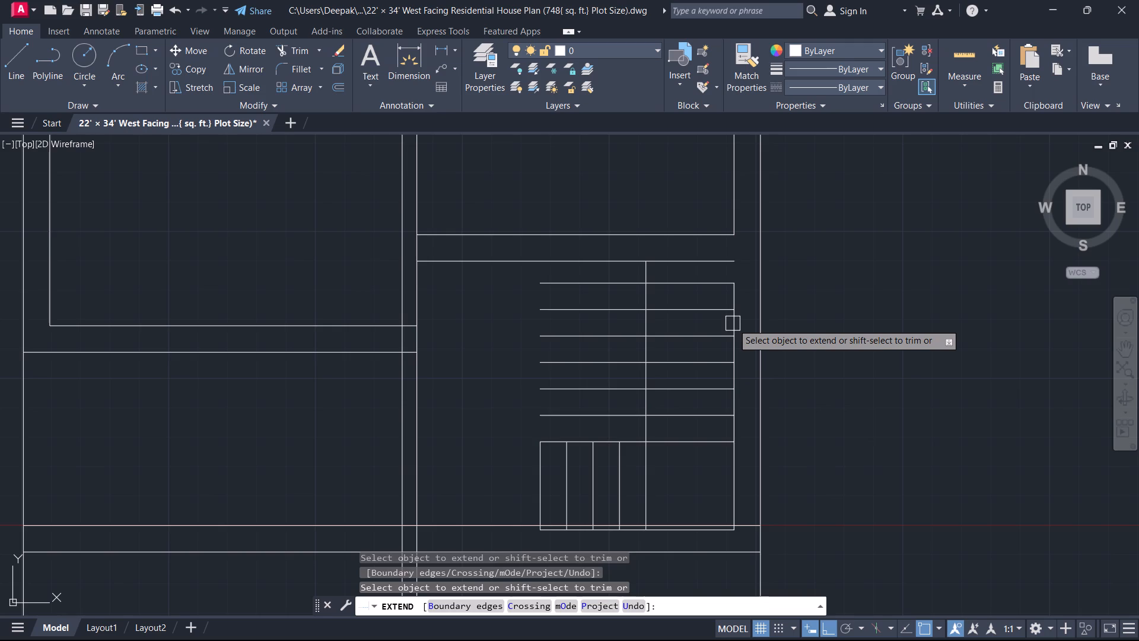
click(733, 323)
key(Escape)
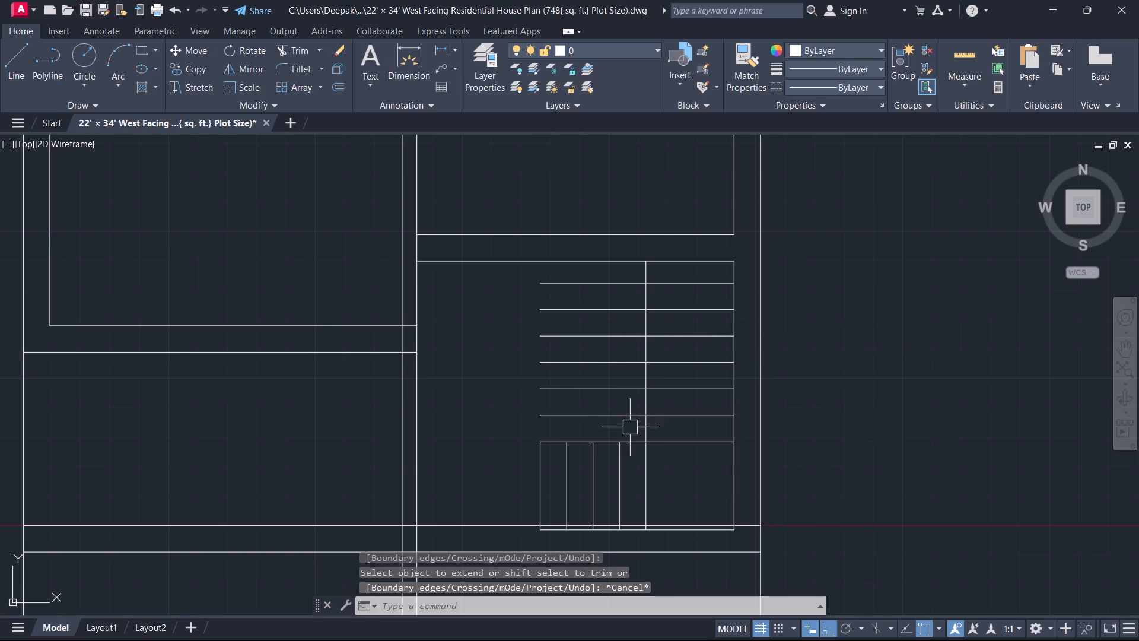
Trim off the parts of the tread lines that project west of the upper flight's west side line.
key(t)
key(r)
key(space)
click(625, 430)
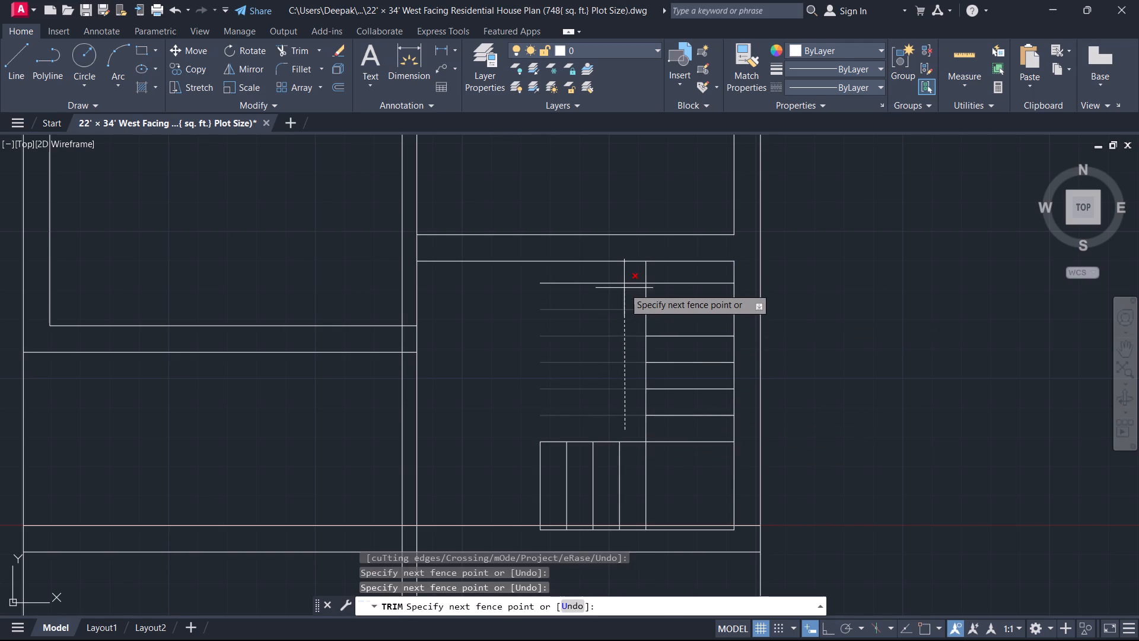
click(626, 283)
key(Escape)
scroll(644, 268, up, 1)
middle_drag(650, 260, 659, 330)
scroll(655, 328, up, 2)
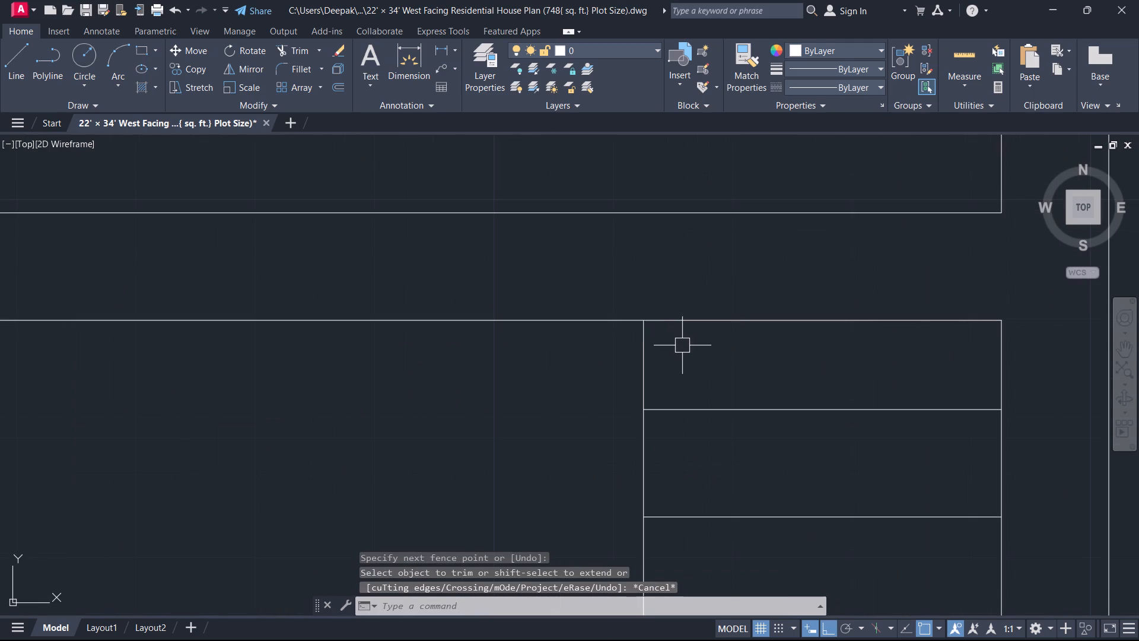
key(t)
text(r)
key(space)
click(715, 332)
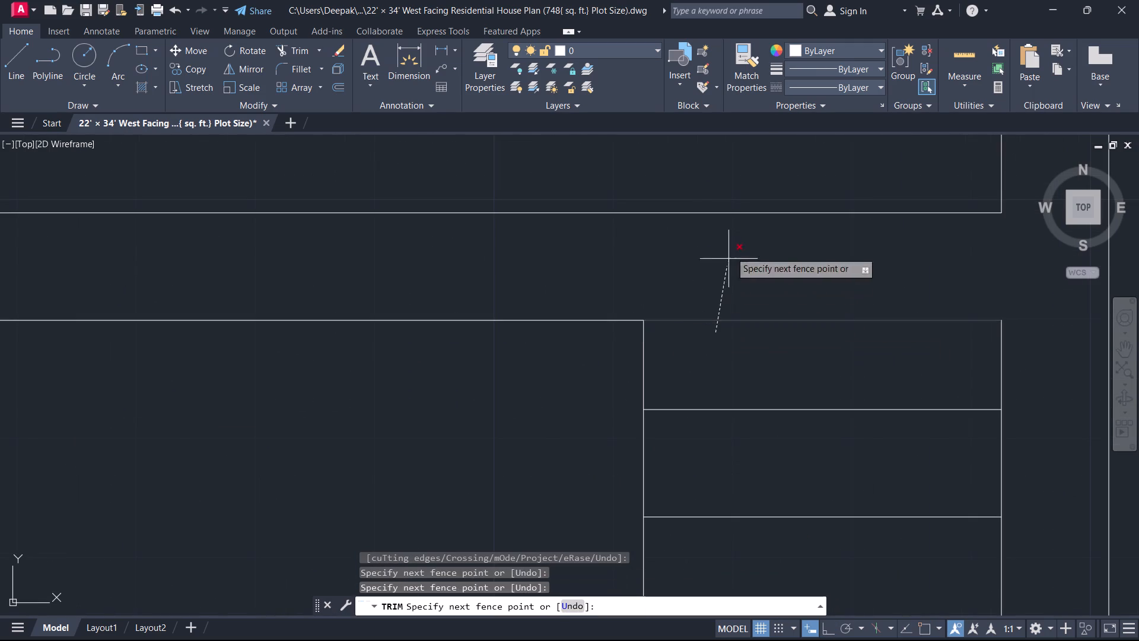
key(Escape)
Extend the upper flight's two side lines farther north to the upper line of the horizontal wall.
key(e)
key(x)
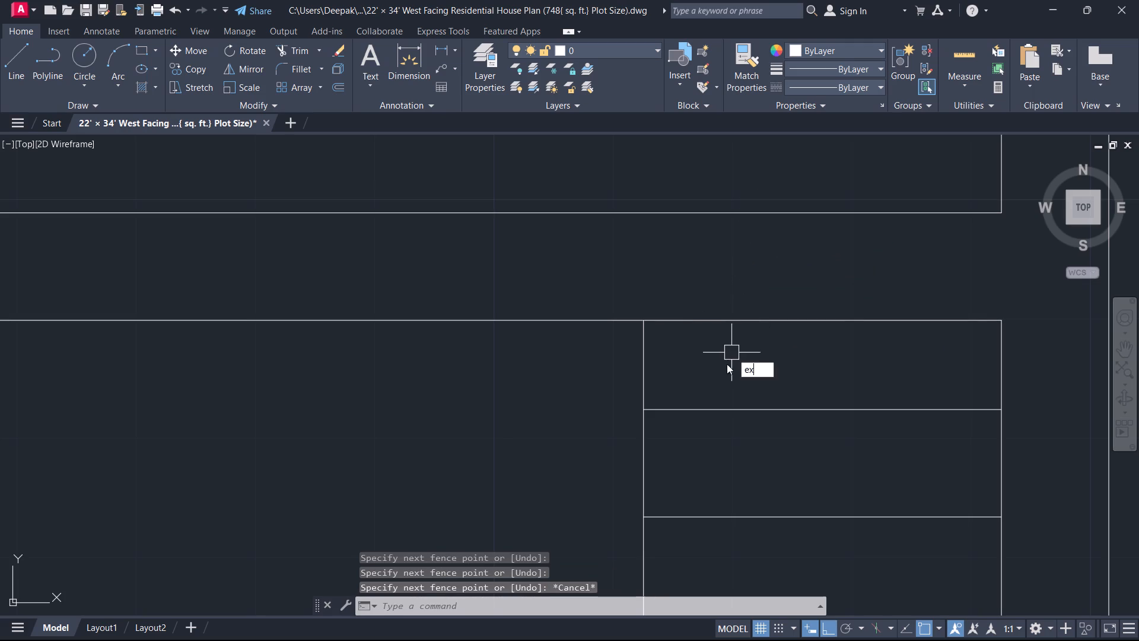
key(space)
key(space)
click(648, 360)
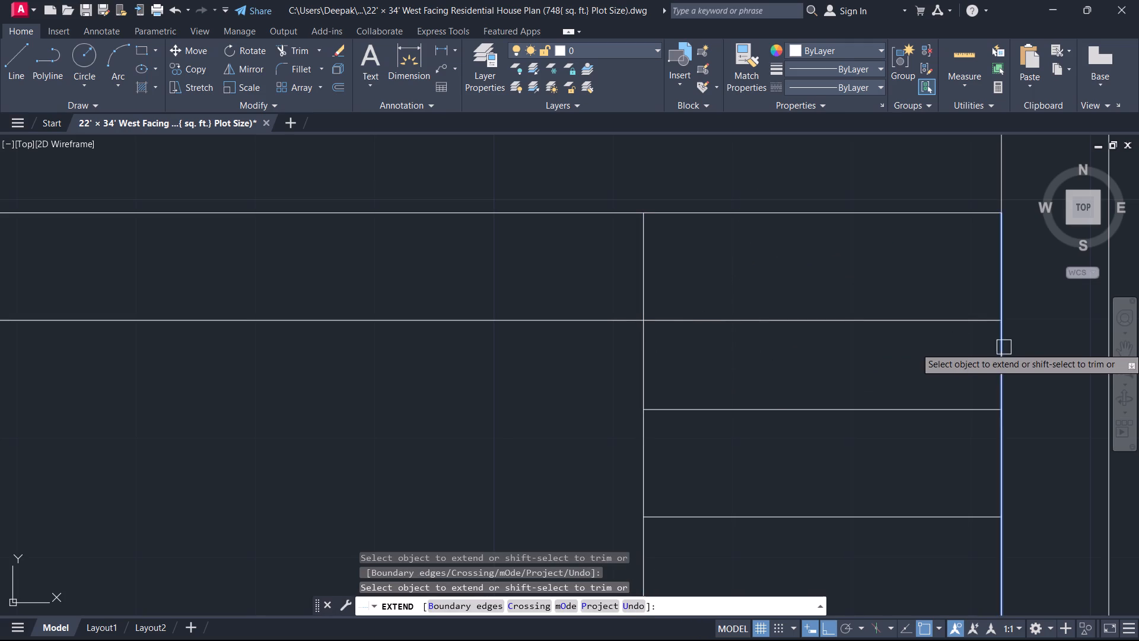
click(1004, 347)
key(Escape)
Trim away both lines of the horizontal wall between the two side lines of the upper flight.
key(t)
key(r)
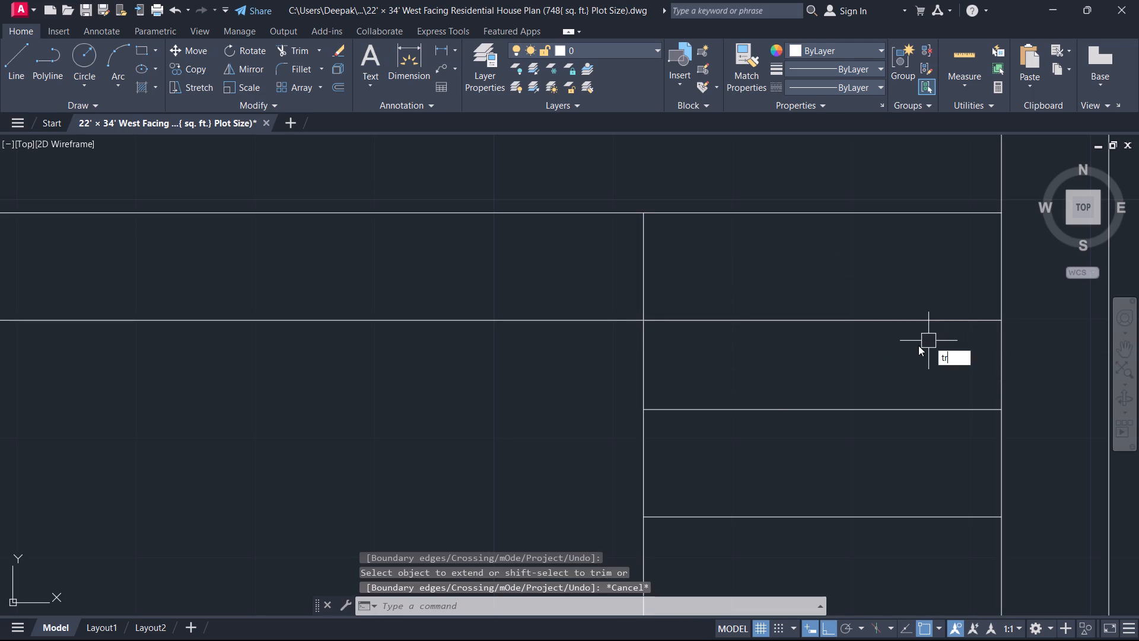
key(space)
drag(912, 347, 896, 326)
drag(835, 207, 832, 220)
drag(804, 364, 800, 357)
click(741, 266)
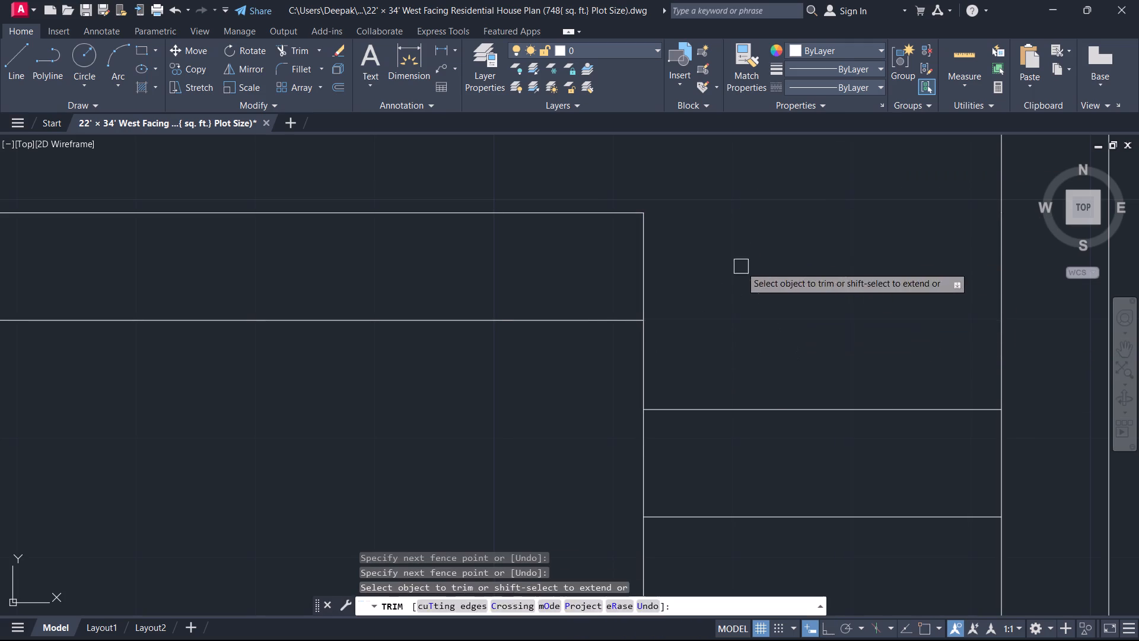
key(Escape)
Draw two separate horizontal lines across the upper flight, bridging the gaps in the wall's lower and upper lines.
text(l)
key(space)
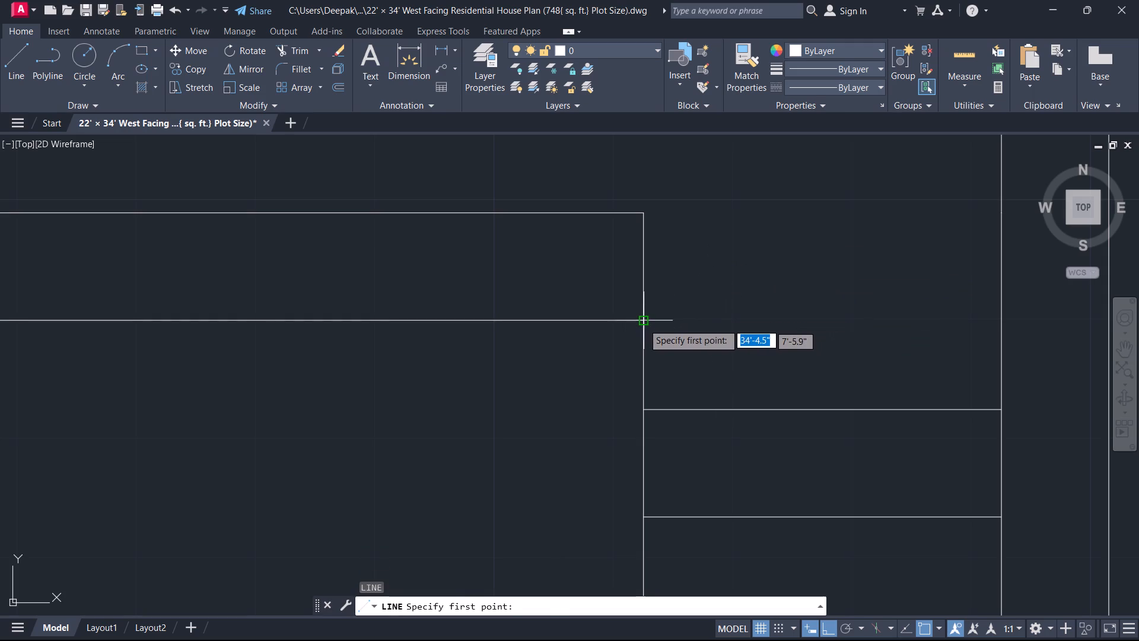
drag(643, 323, 650, 322)
click(1001, 315)
key(Escape)
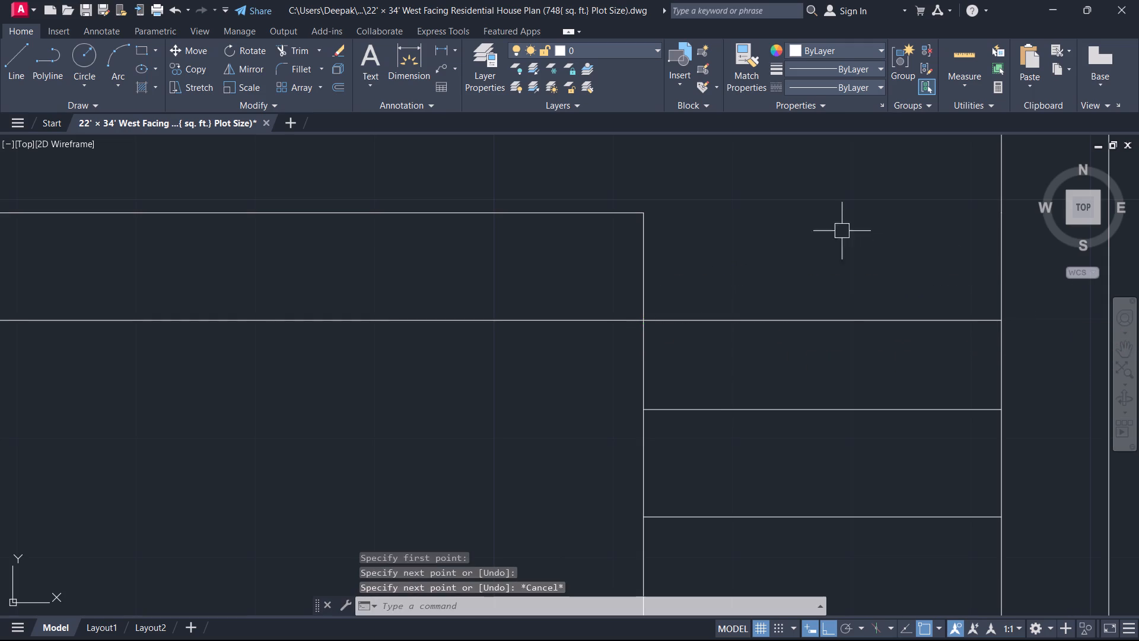
key(space)
click(640, 213)
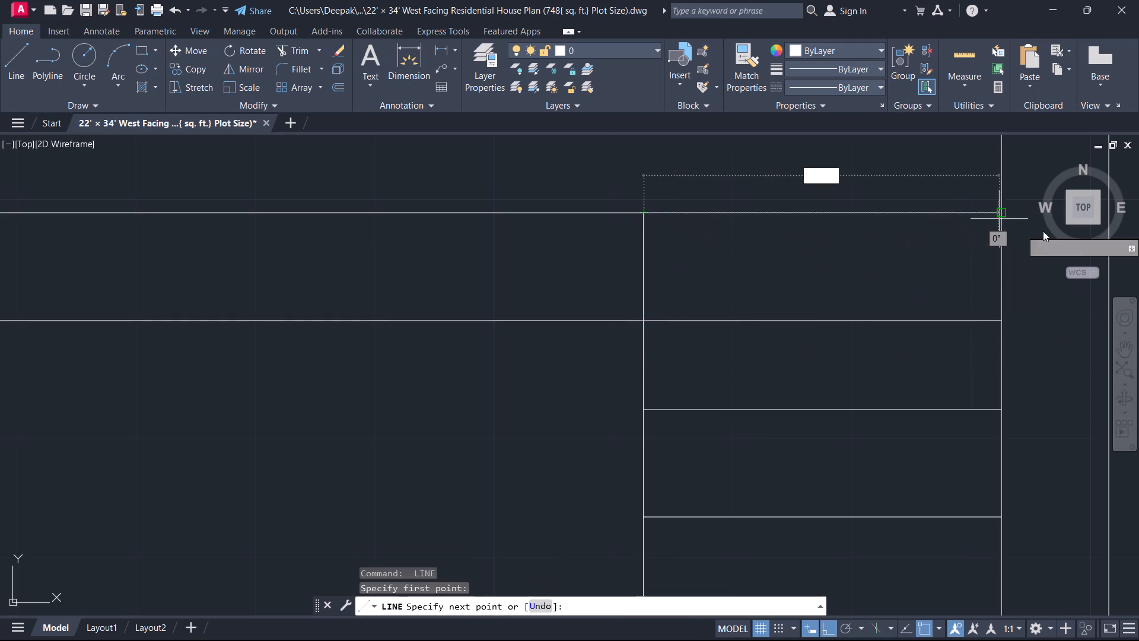
click(1002, 209)
key(Escape)
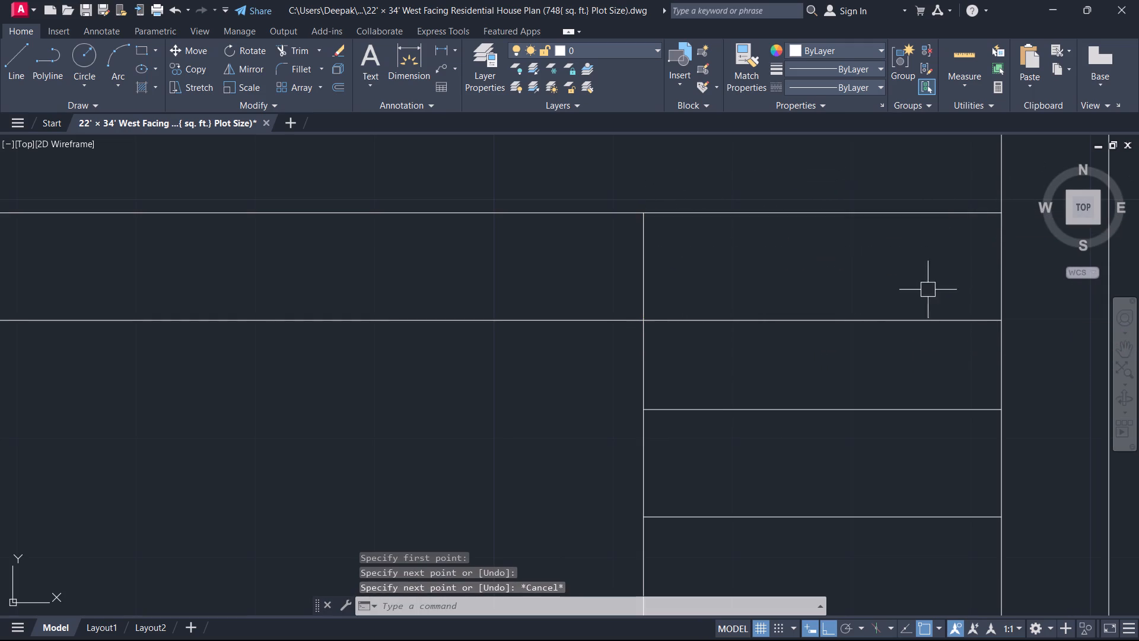
Load the ISO dash linetype ACAD_ISO02W100 into the drawing.
drag(935, 344, 918, 296)
click(893, 163)
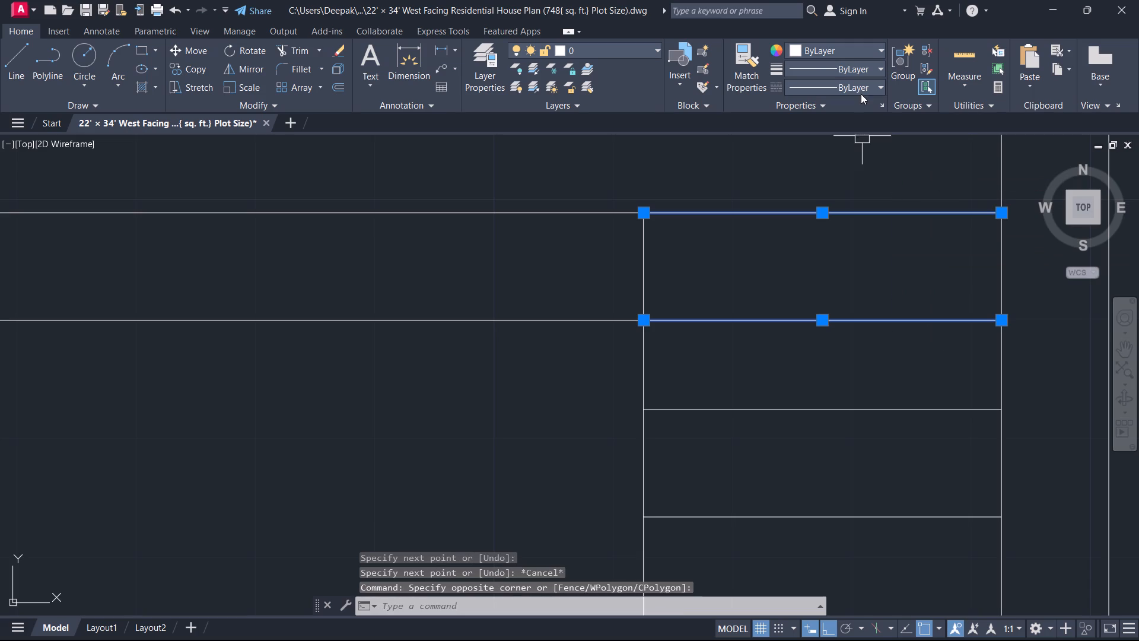
click(861, 94)
click(855, 161)
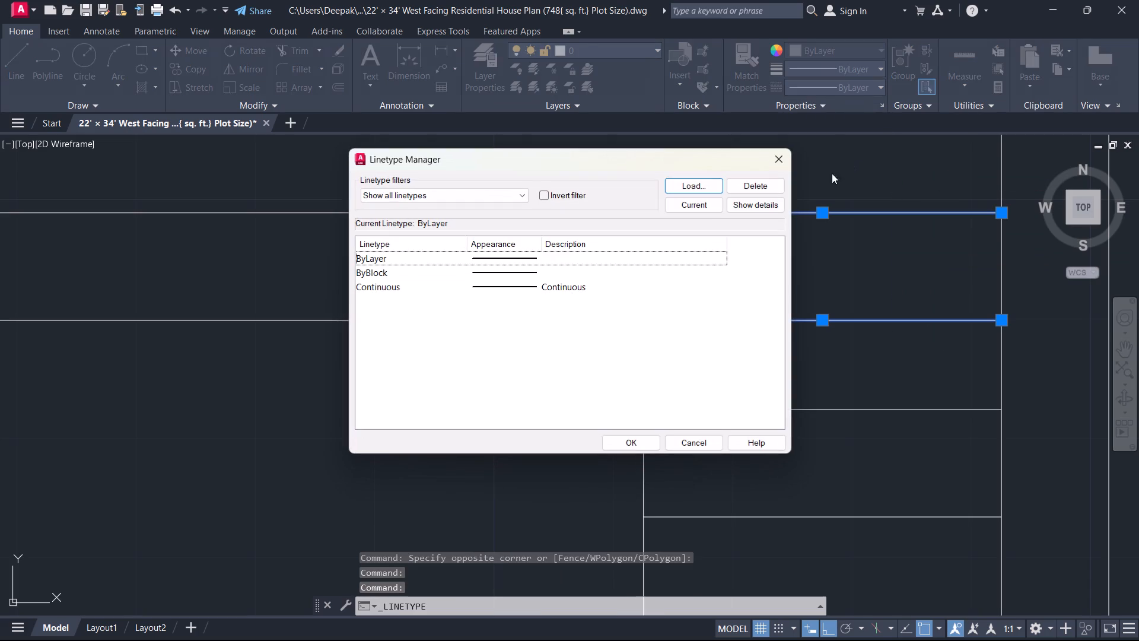
click(672, 185)
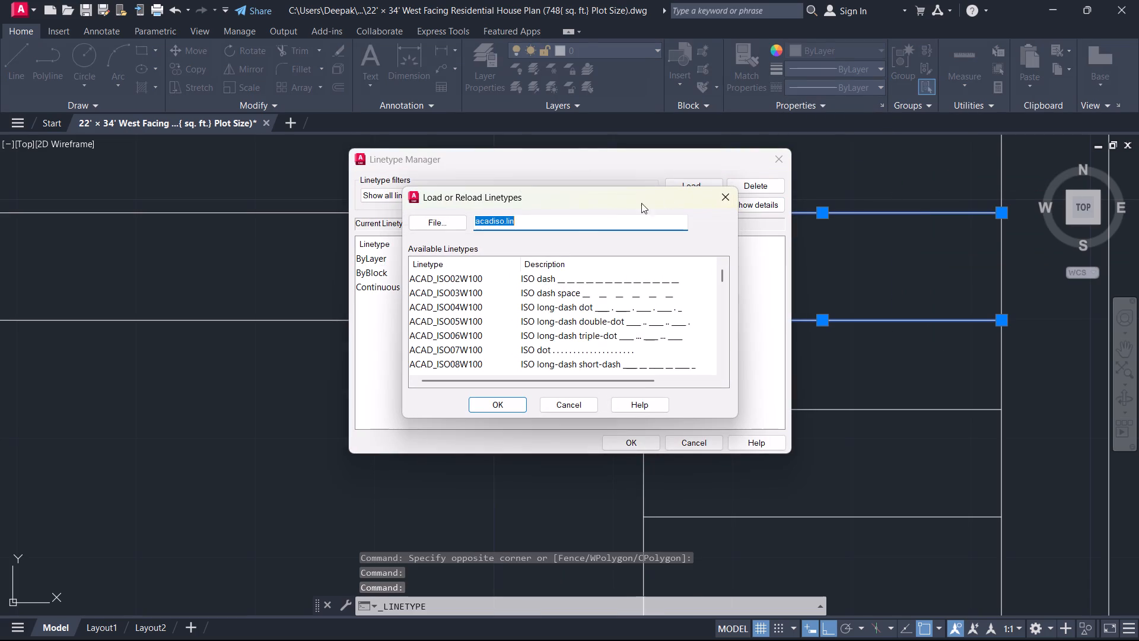
click(588, 276)
click(591, 277)
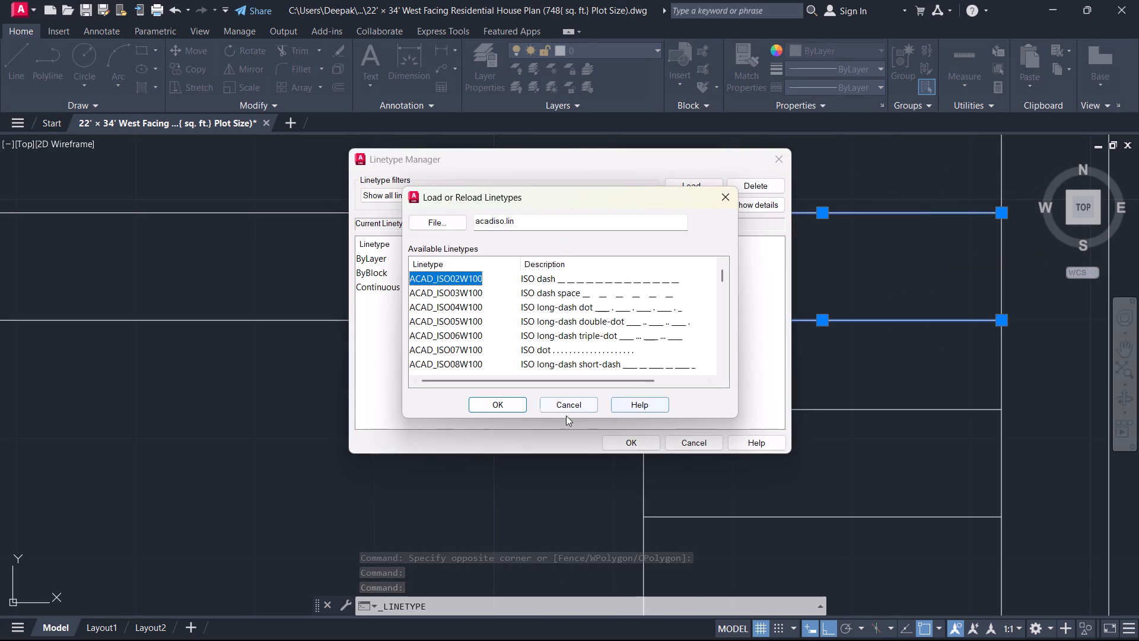
click(504, 411)
click(646, 438)
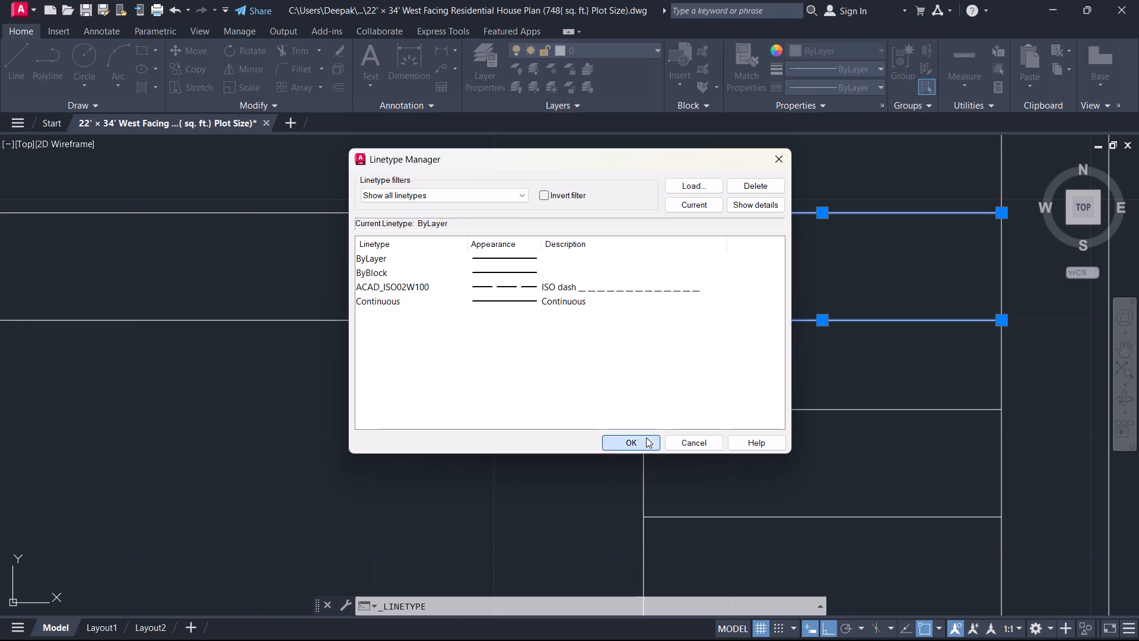
Apply the ACAD_ISO02W100 linetype to the two wall lines crossing the upper flight.
drag(848, 366, 846, 353)
click(791, 176)
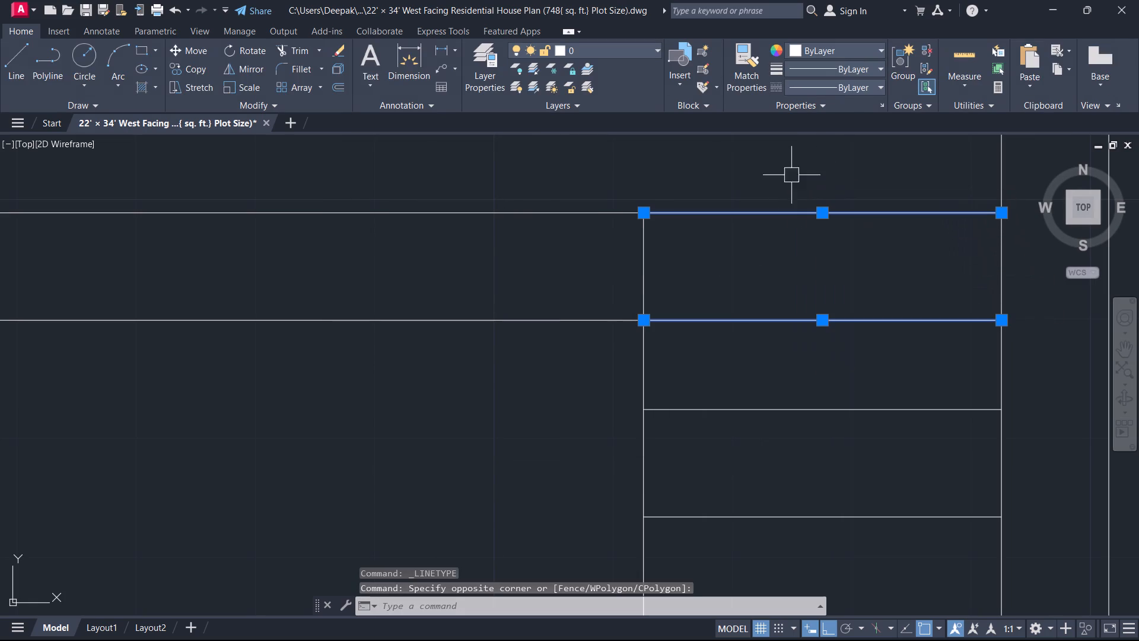
click(835, 88)
click(870, 143)
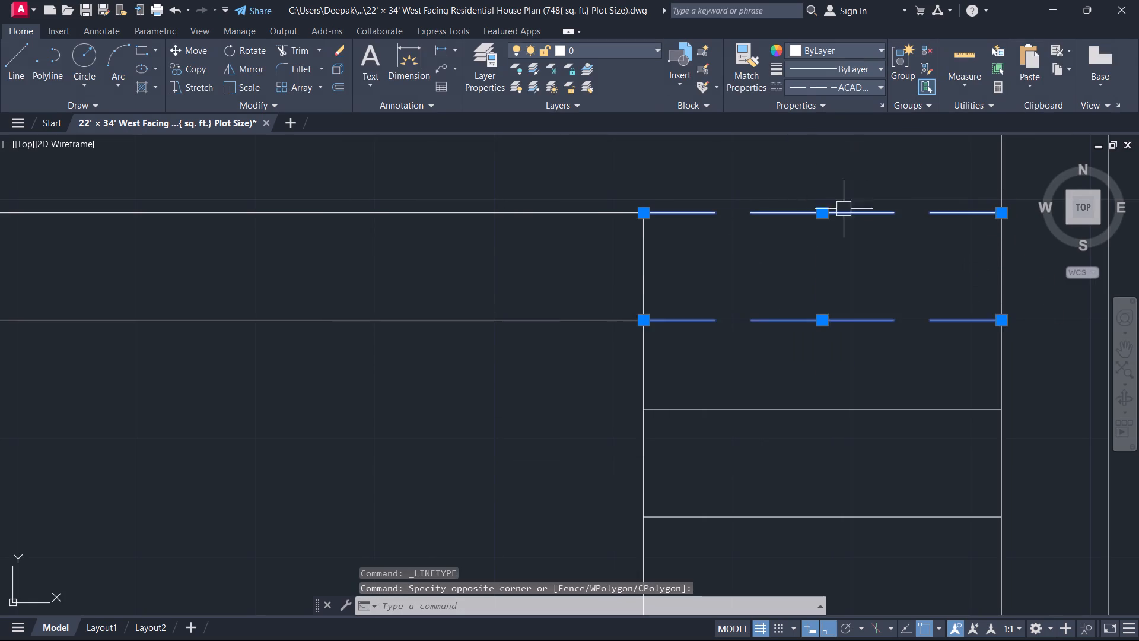
scroll(816, 294, down, 3)
key(Escape)
Offset the east face line of the north–south wall beside the staircase area 3'6" to the east.
middle_drag(842, 322, 921, 329)
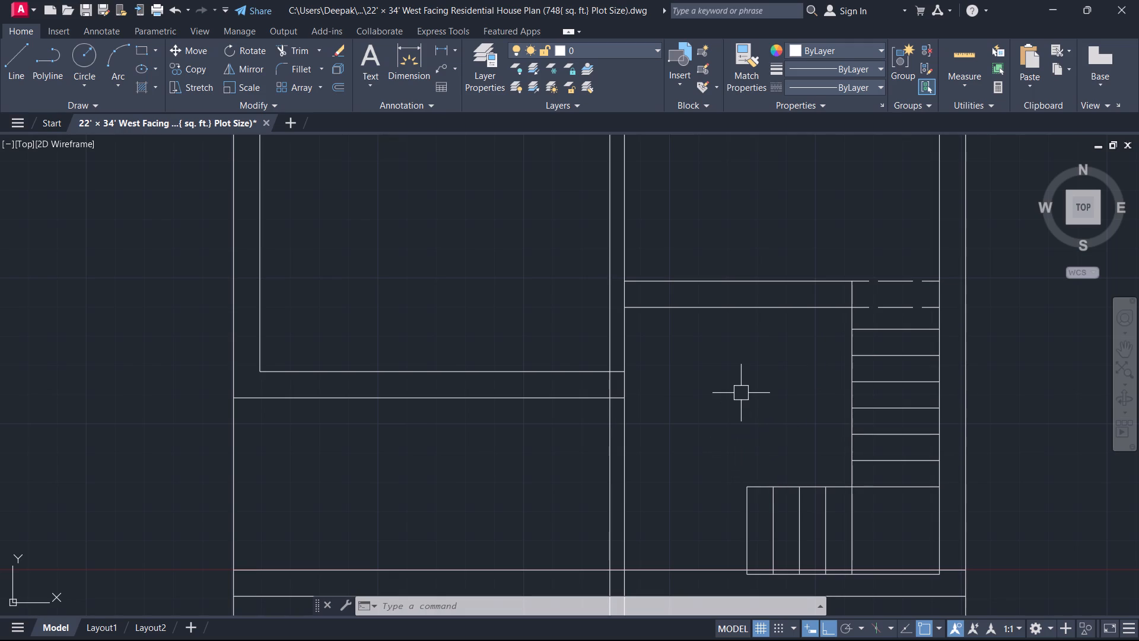
middle_drag(795, 375, 859, 445)
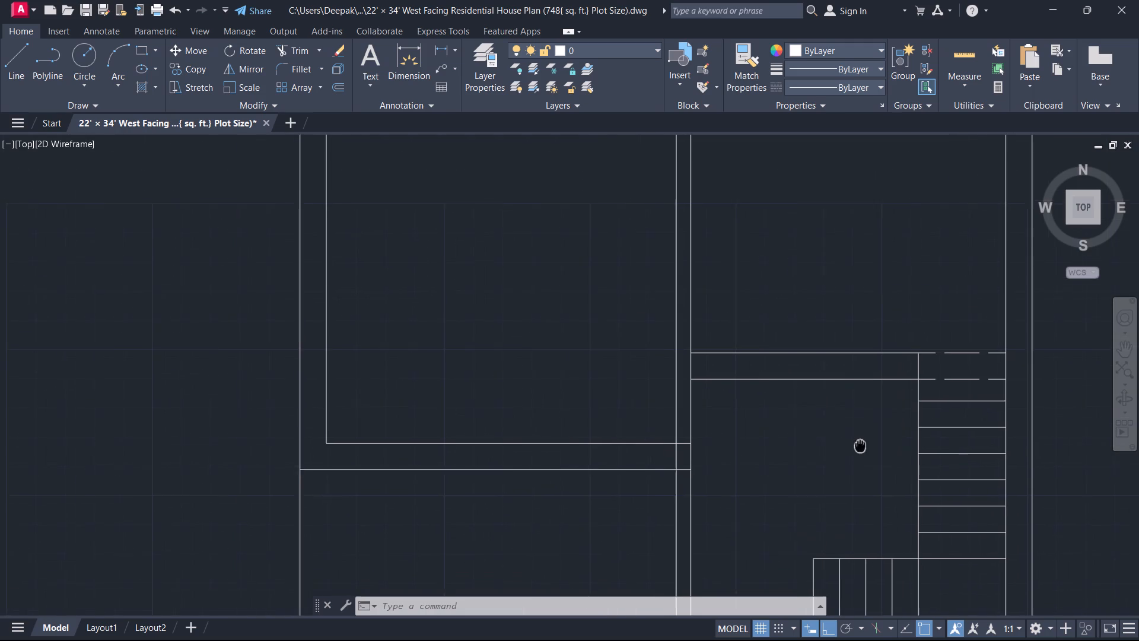
middle_drag(859, 445, 858, 445)
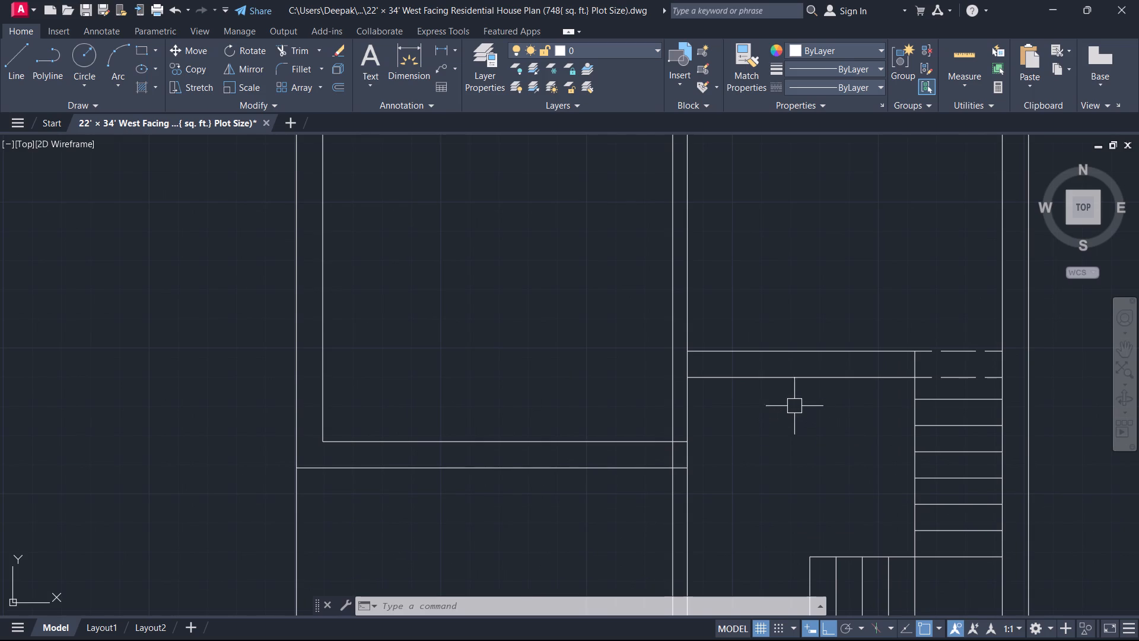
scroll(793, 385, down, 2)
middle_drag(792, 385, 803, 345)
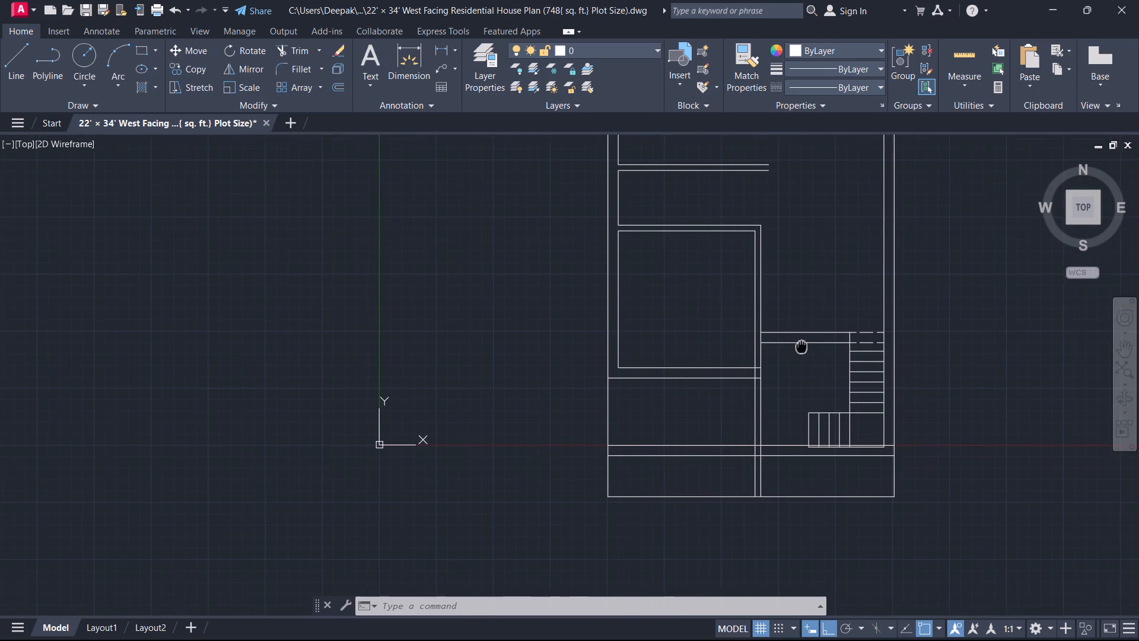
middle_drag(803, 345, 805, 346)
text(o)
key(space)
text(3'6)
key(Return)
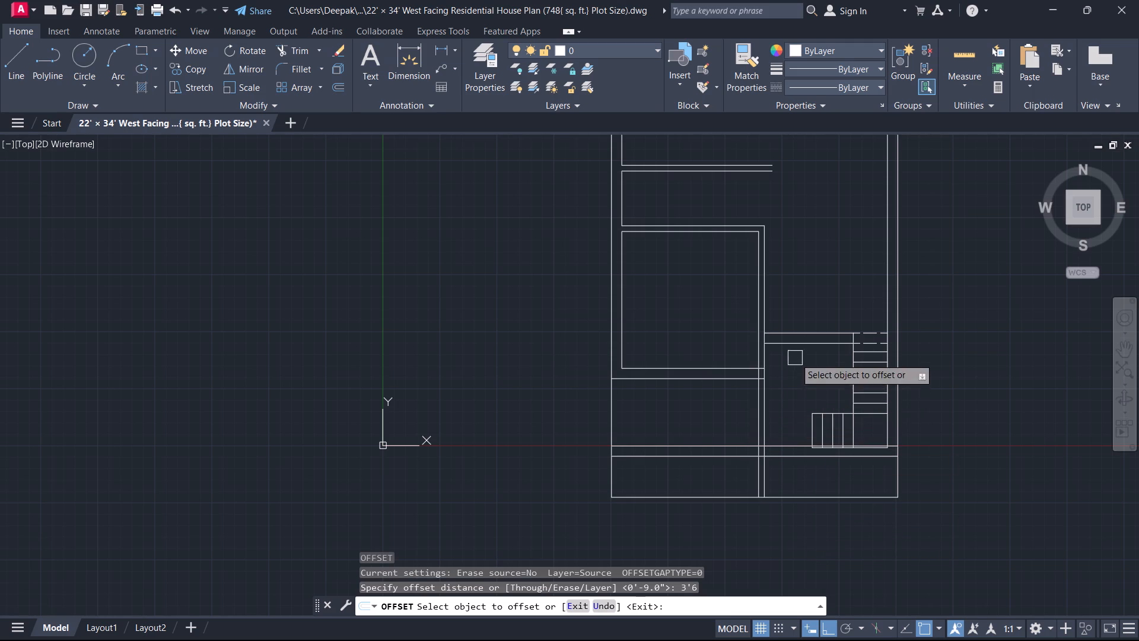
click(764, 424)
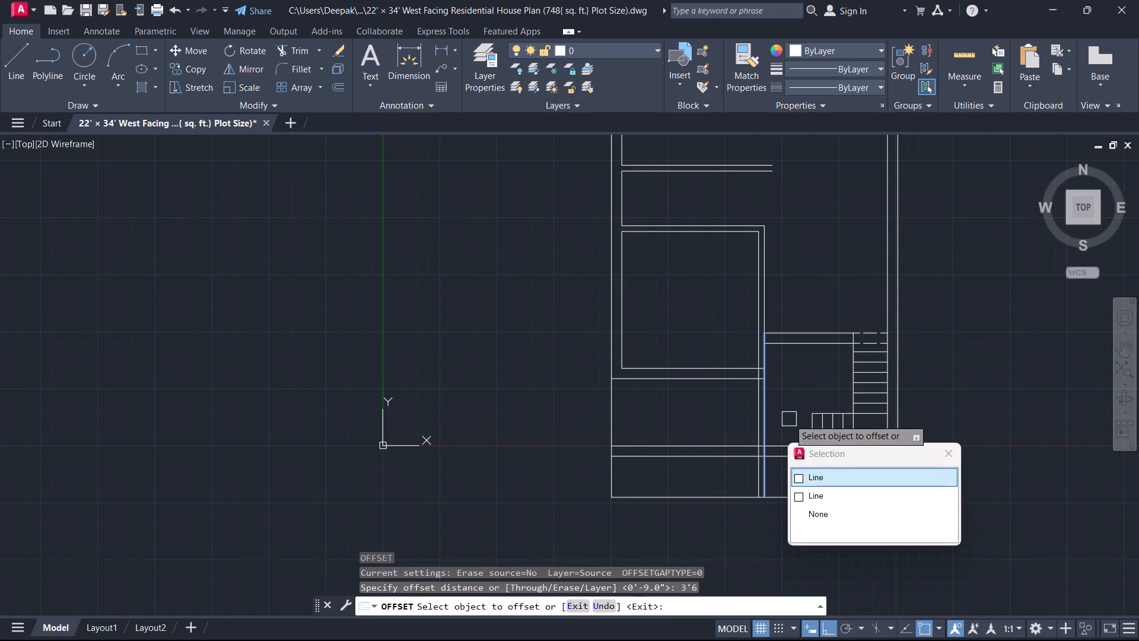
click(787, 404)
click(806, 389)
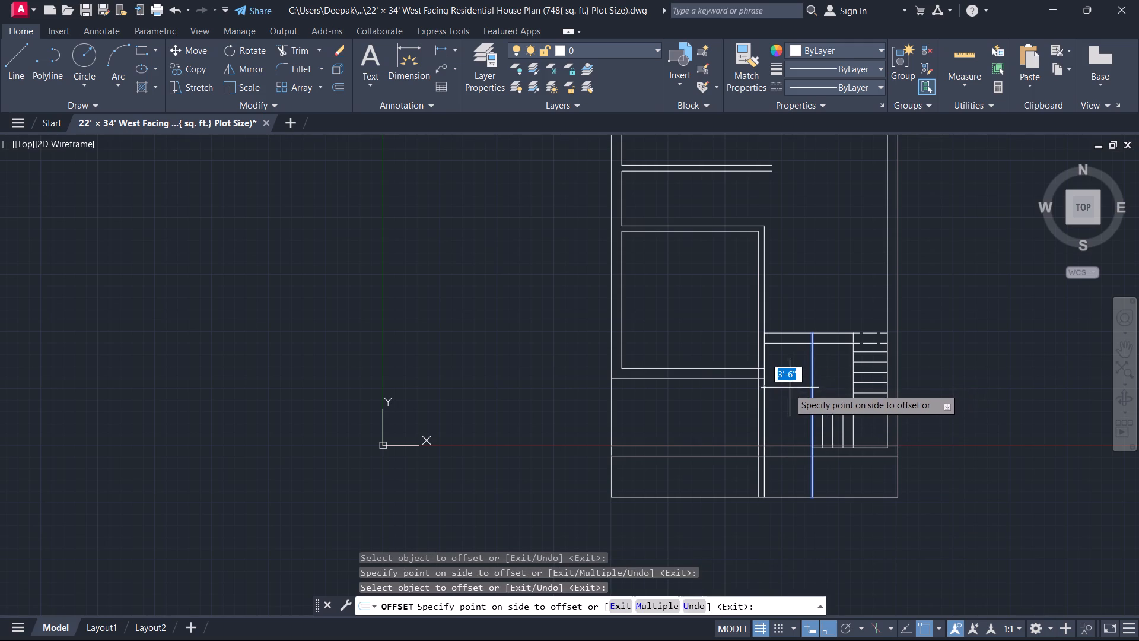
key(Escape)
Trim both south wall lines between the north–south wall's east face and the 3'6" offset line to form the opening.
key(t)
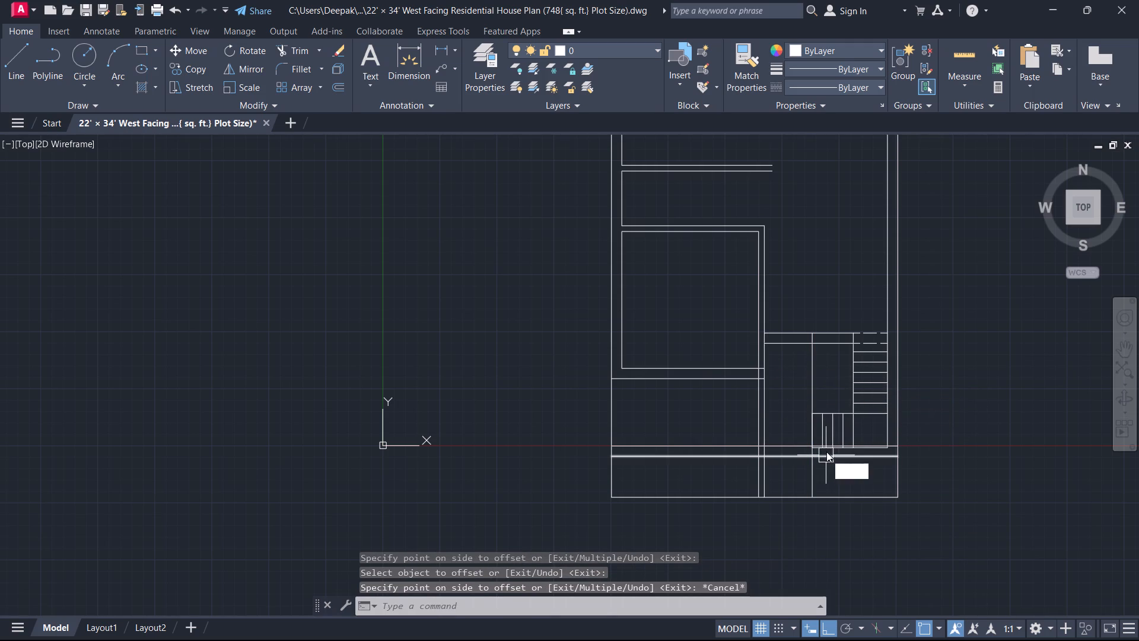
key(r)
key(space)
scroll(771, 471, up, 2)
click(809, 459)
click(794, 360)
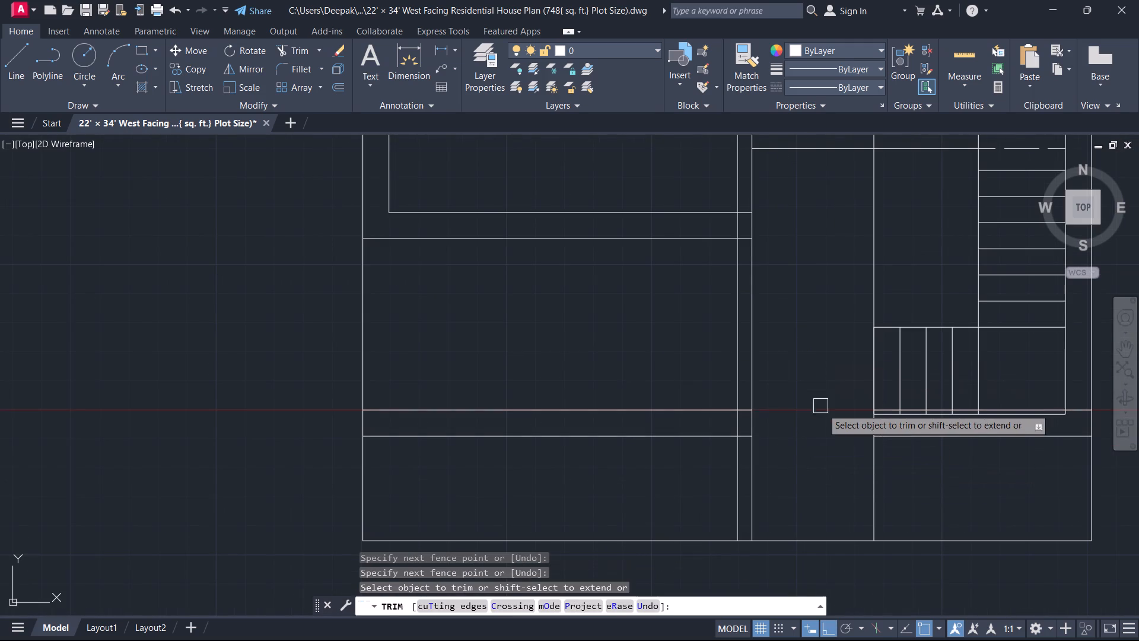
Trim the staircase outline and lower-flight tread lines that project past the south wall's inner face.
scroll(859, 415, up, 1)
middle_drag(854, 412, 758, 437)
scroll(758, 437, down, 2)
middle_drag(745, 451, 728, 528)
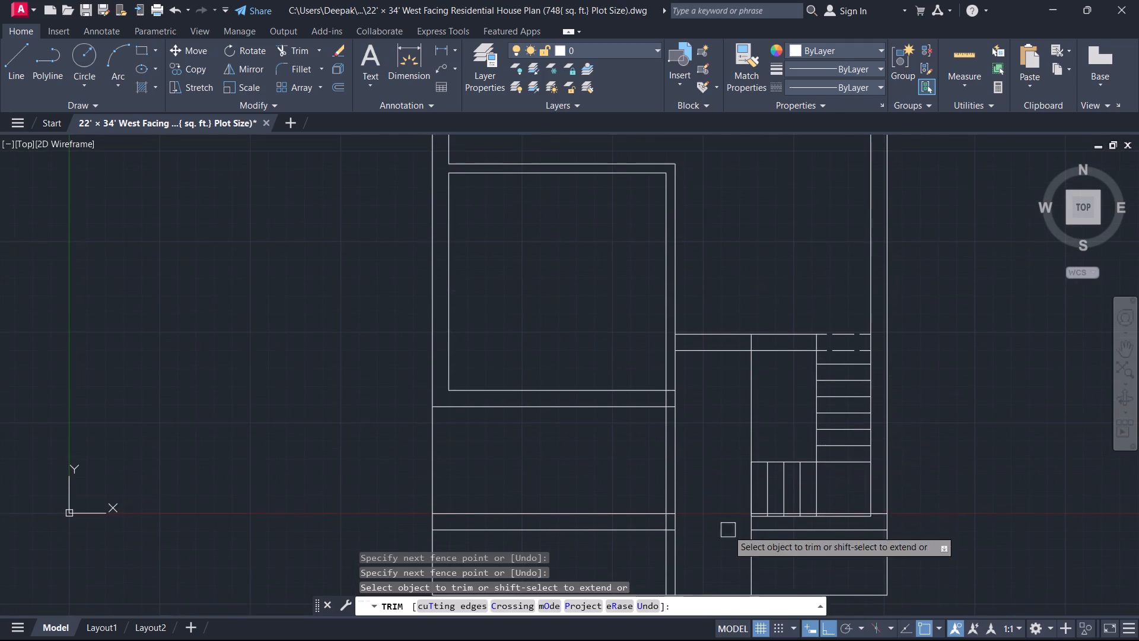
scroll(772, 357, up, 1)
middle_drag(777, 356, 813, 212)
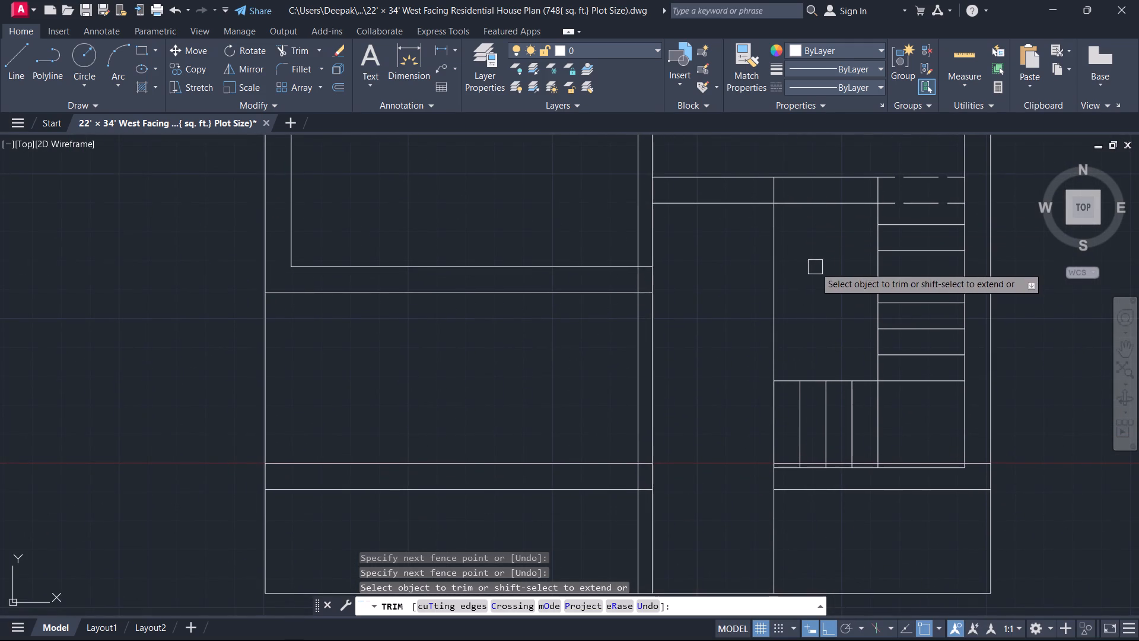
scroll(915, 475, up, 4)
click(1022, 439)
scroll(724, 487, down, 2)
middle_drag(723, 487, 735, 479)
middle_drag(799, 474, 851, 484)
scroll(988, 509, up, 1)
click(936, 440)
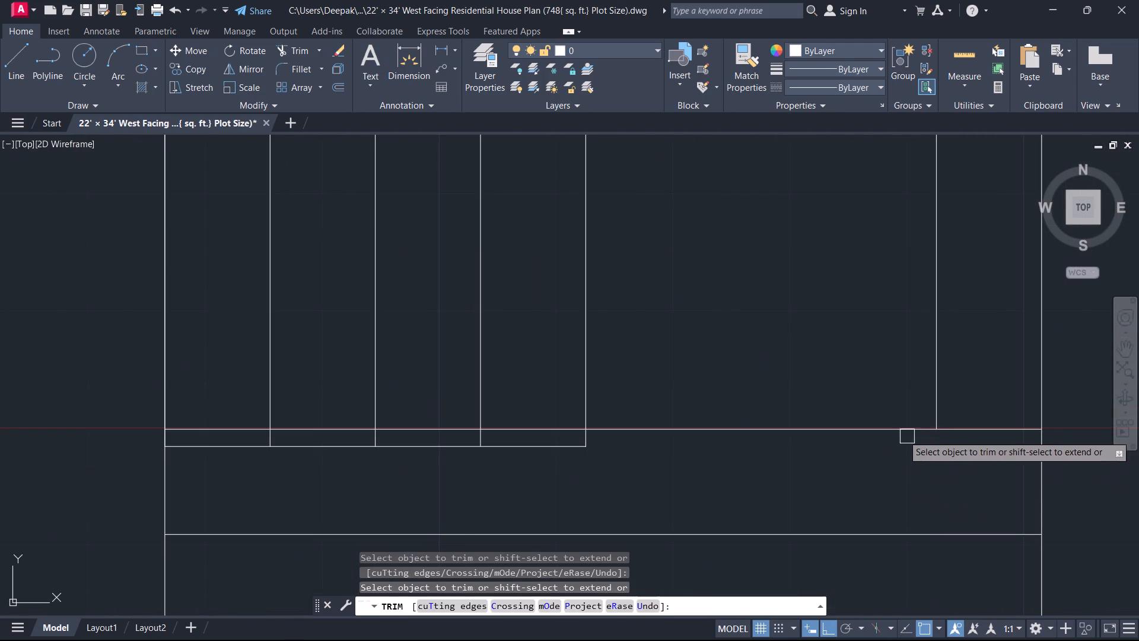
scroll(812, 433, up, 1)
click(799, 445)
scroll(322, 485, down, 1)
middle_drag(322, 485, 923, 496)
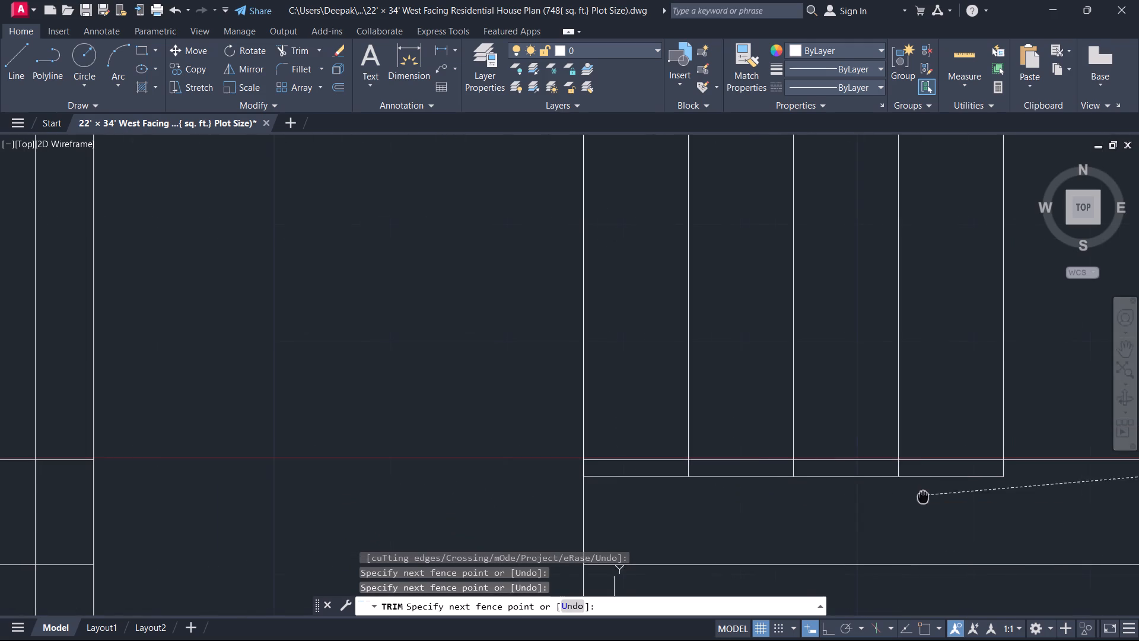
click(603, 468)
click(609, 475)
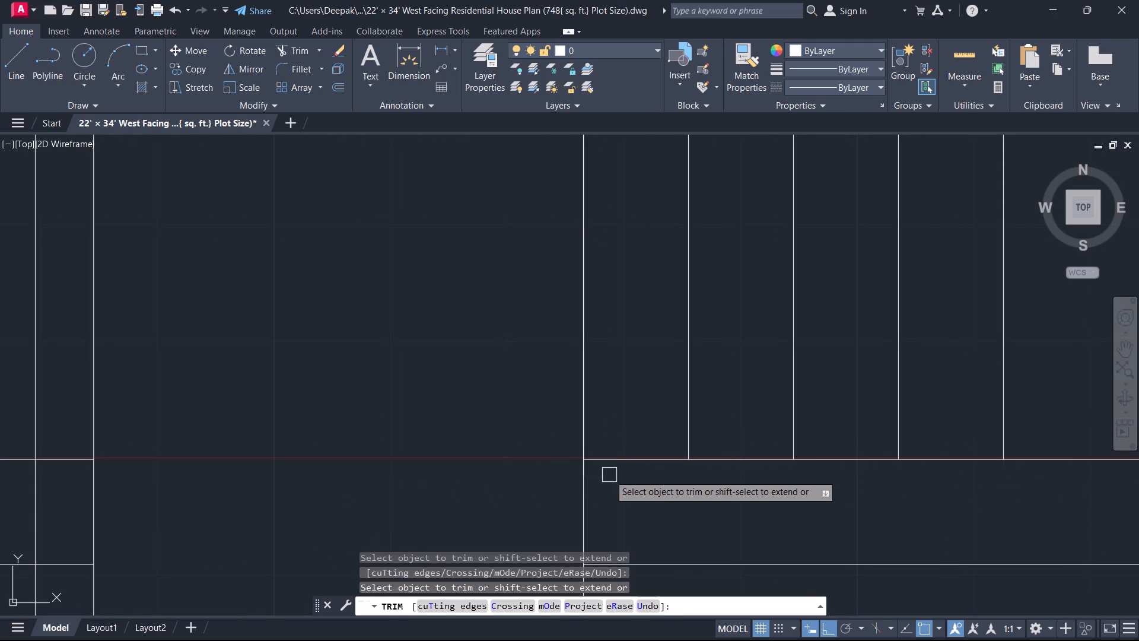
key(Escape)
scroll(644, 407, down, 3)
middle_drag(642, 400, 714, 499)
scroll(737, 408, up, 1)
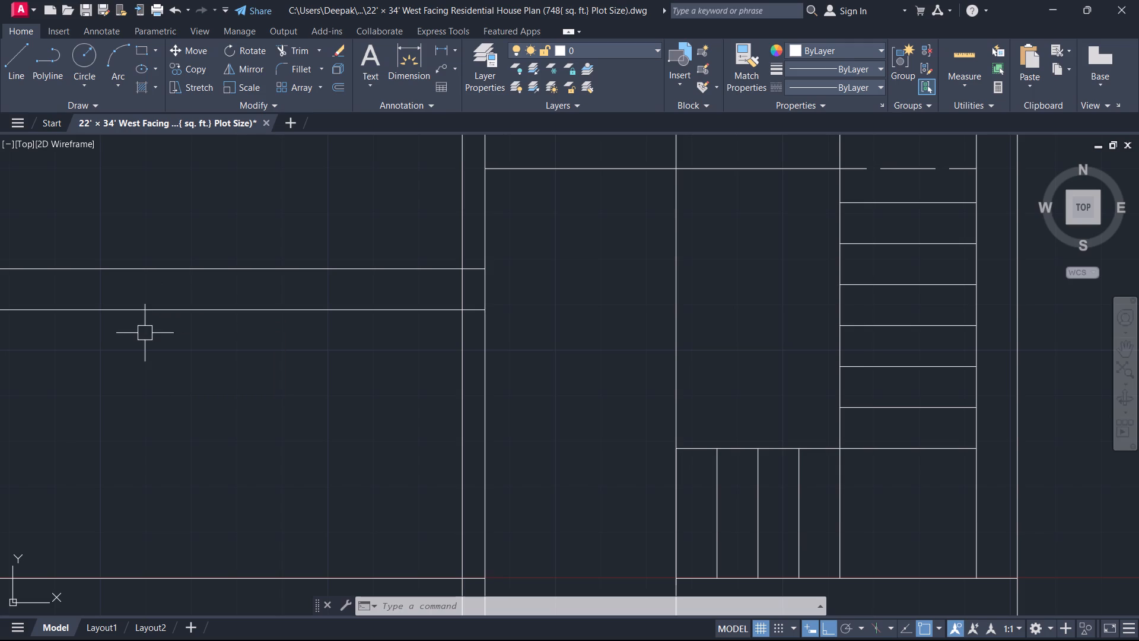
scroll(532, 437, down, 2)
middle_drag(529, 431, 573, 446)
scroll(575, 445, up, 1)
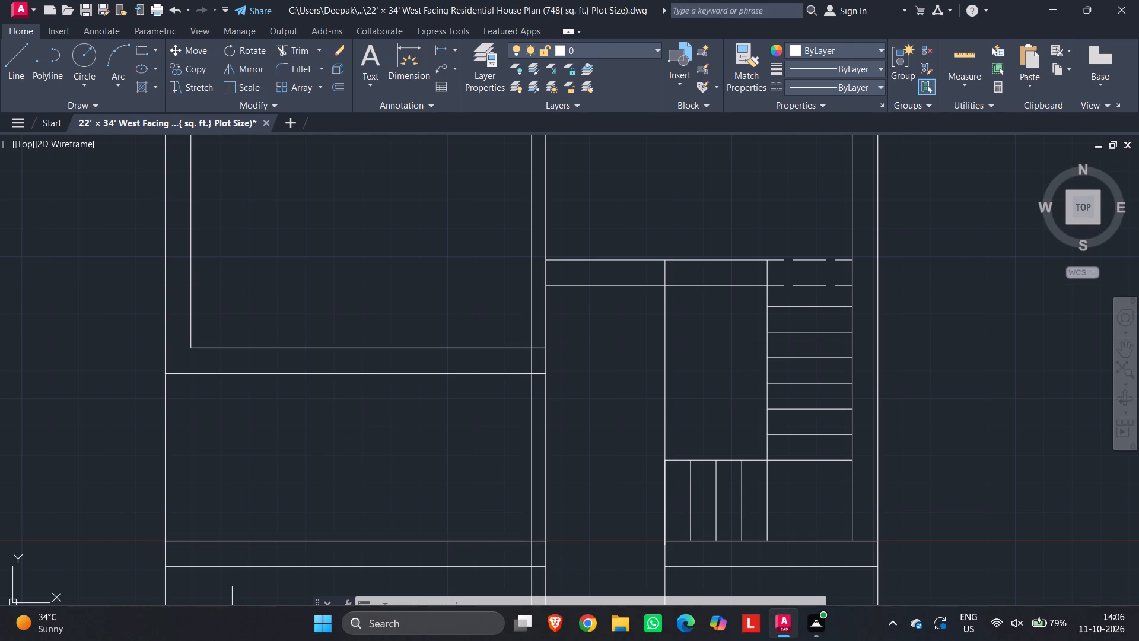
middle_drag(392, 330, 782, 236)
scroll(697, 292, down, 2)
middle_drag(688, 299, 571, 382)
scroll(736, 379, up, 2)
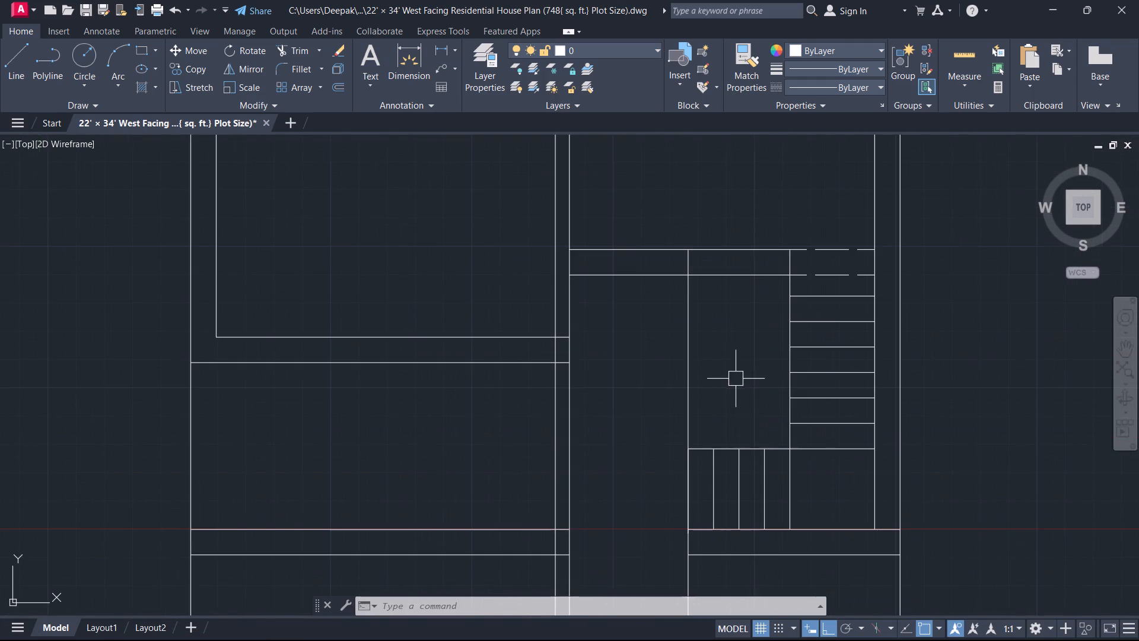
Trim the 3'6" offset line between the upper wall and the lower flight, and below the south wall.
text(tr)
key(space)
click(707, 355)
click(680, 348)
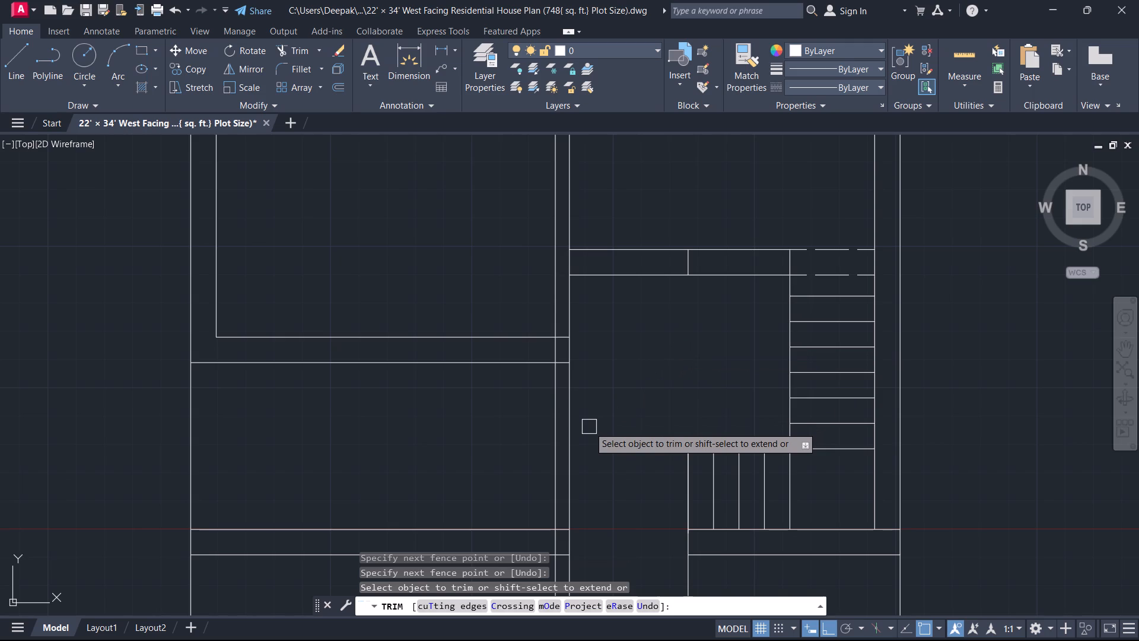
middle_drag(615, 493, 730, 391)
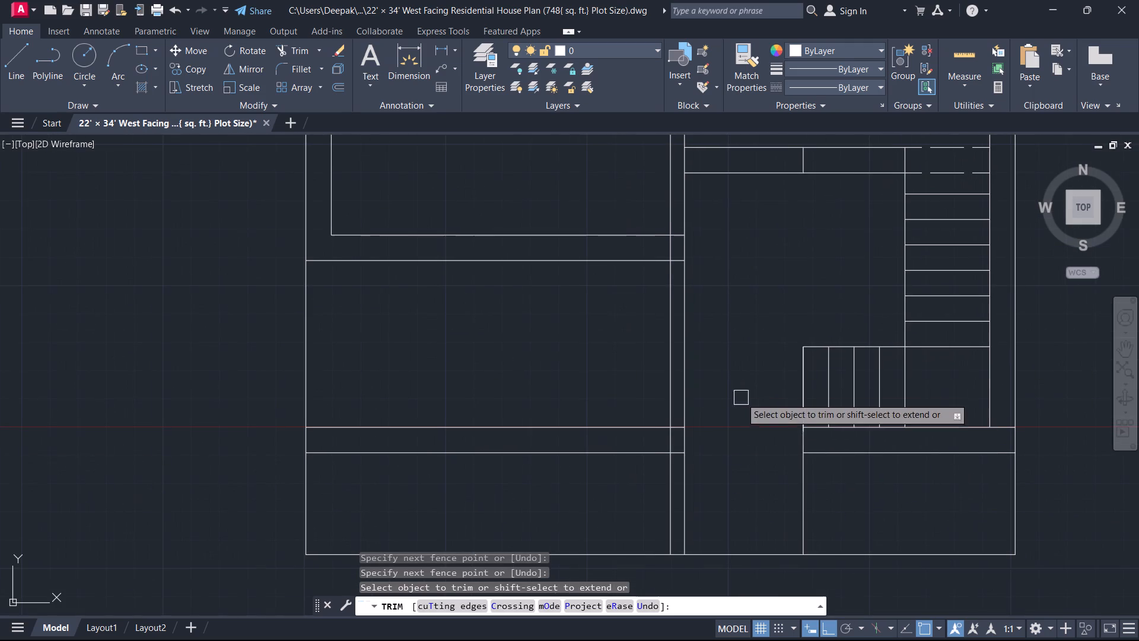
text(tr)
key(space)
click(826, 513)
click(781, 513)
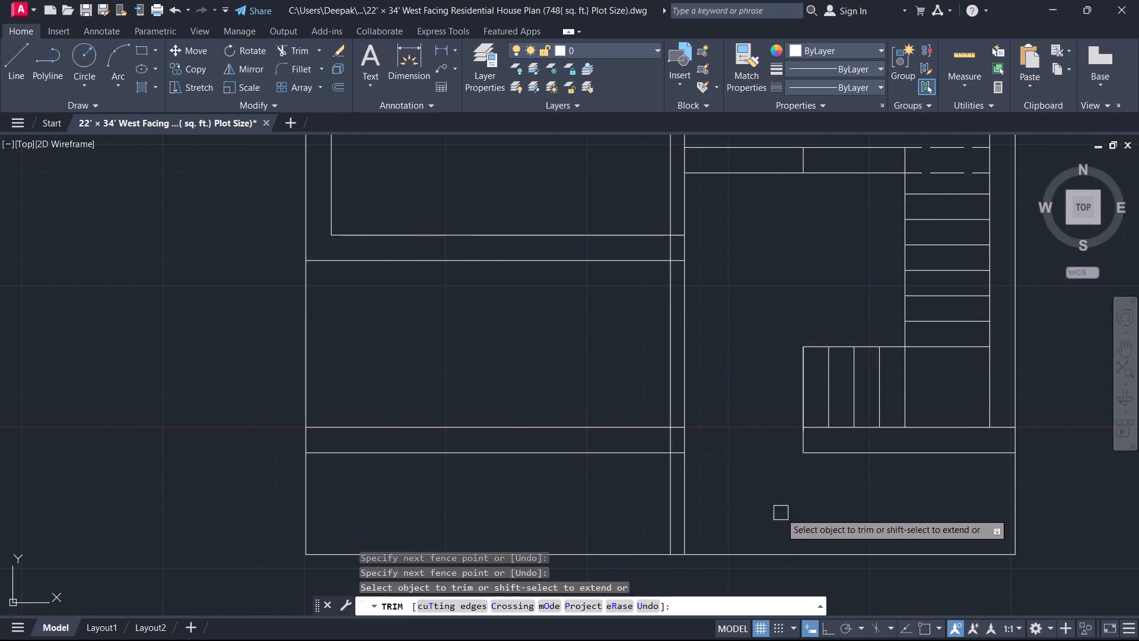
key(Escape)
Offset the plot's southern boundary line by 5".
middle_drag(763, 500, 876, 456)
scroll(849, 470, up, 1)
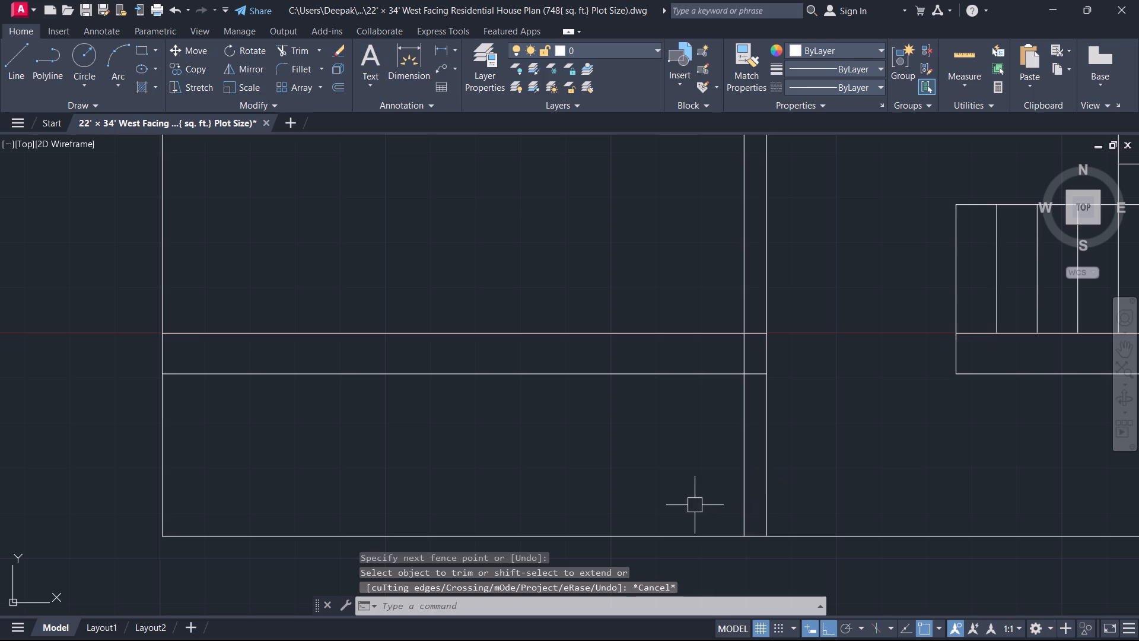
text(o 5)
key(Return)
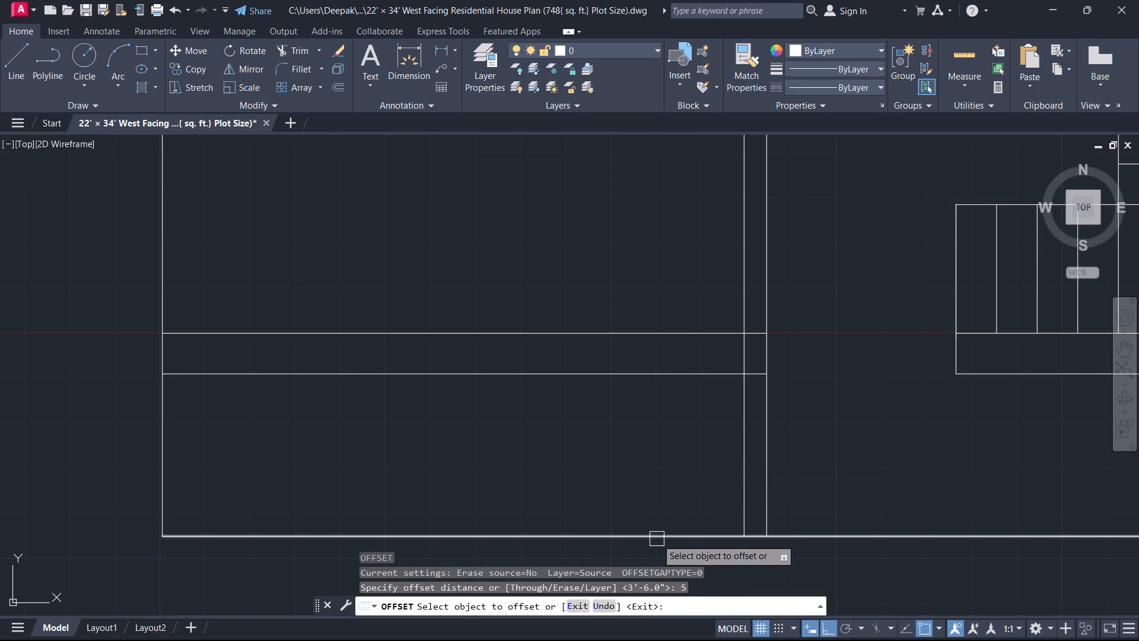
Offset the plot's southern boundary line 5" inward to form the boundary wall's inner face.
click(657, 539)
click(683, 443)
key(Escape)
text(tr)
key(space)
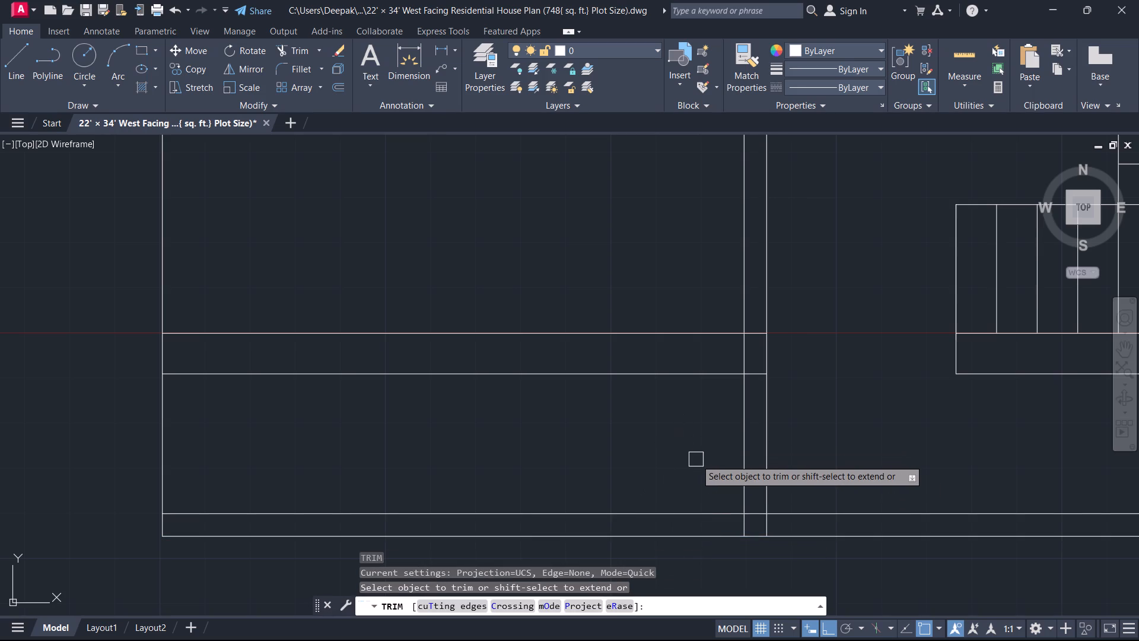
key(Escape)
Offset the west face of the north–south wall 1' to the west.
text(o)
key(space)
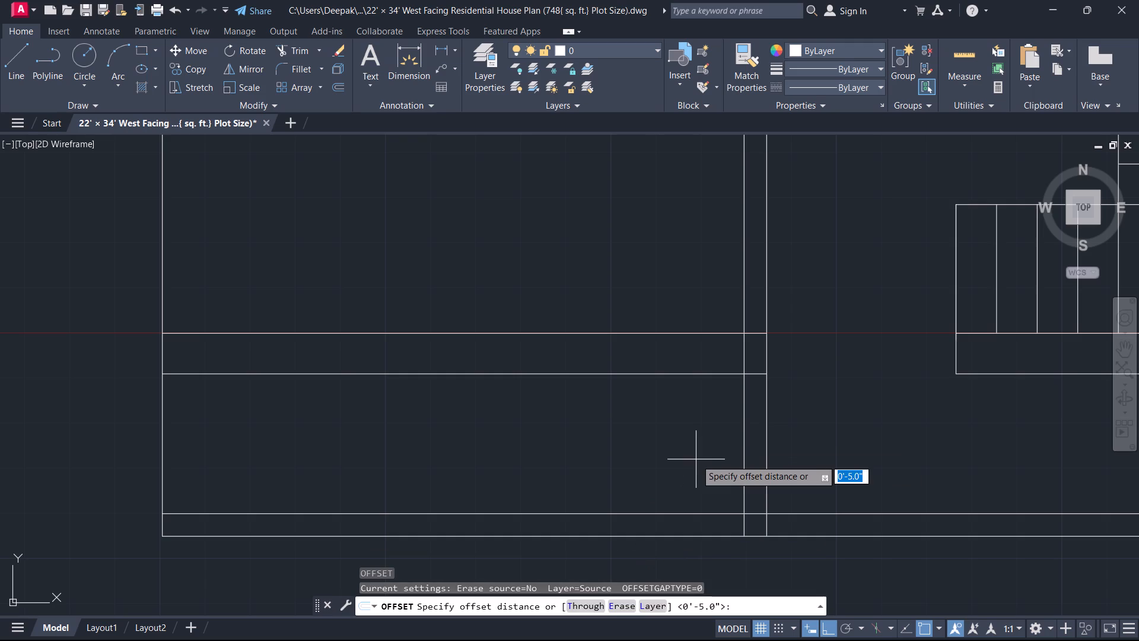
text(1')
key(Return)
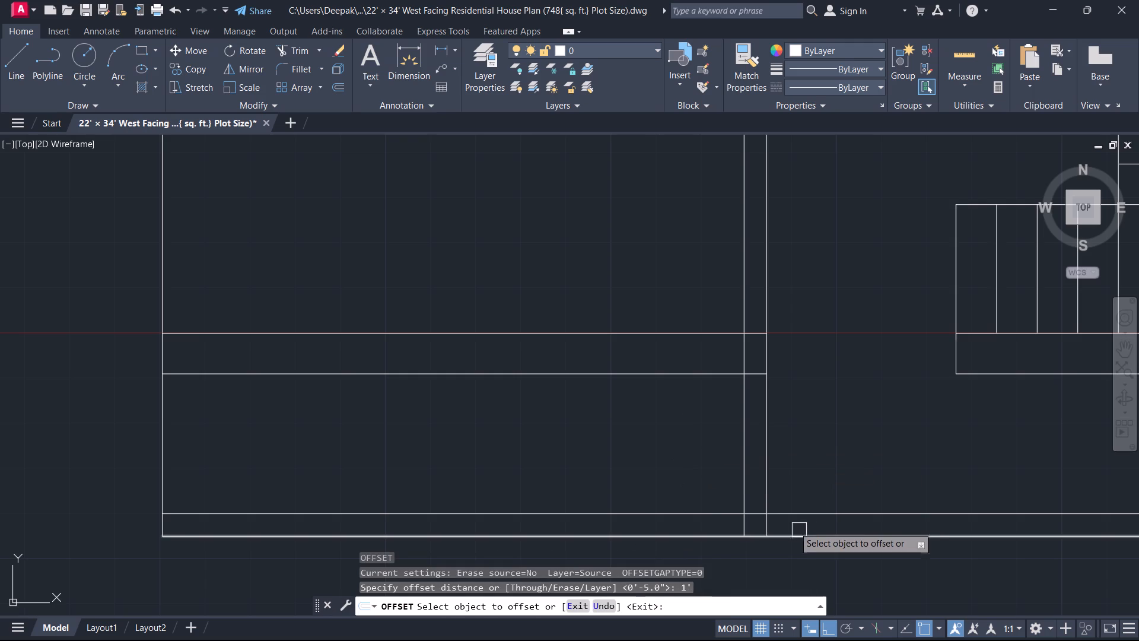
drag(742, 456, 674, 438)
click(644, 430)
key(Escape)
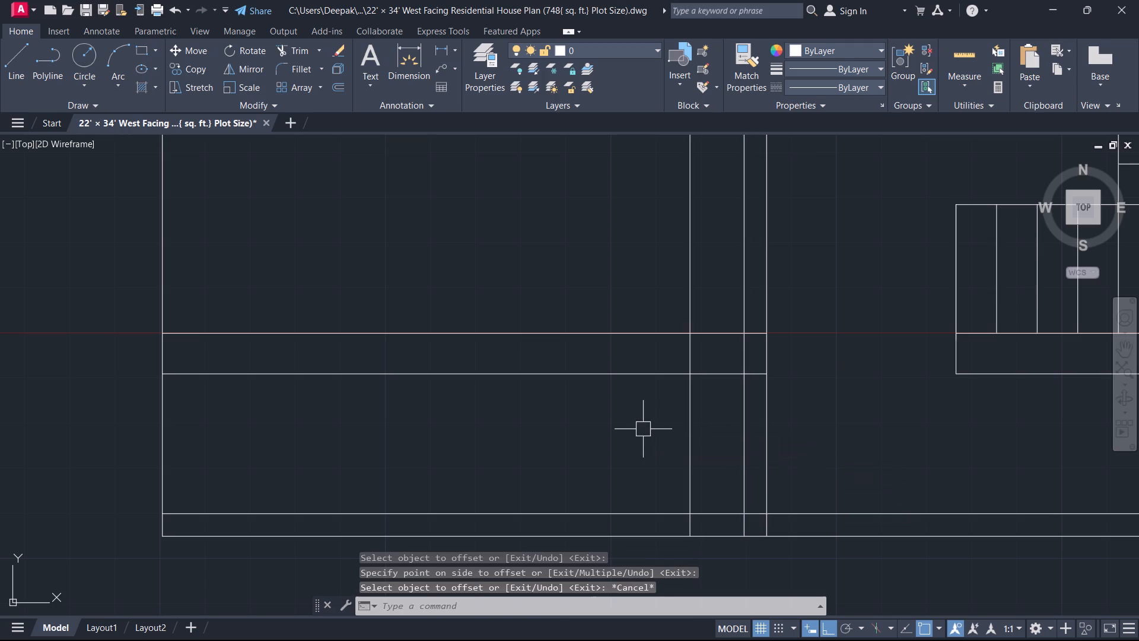
Trim and erase the 1' offset line, keeping only its short segment across the 5" southern boundary wall.
text(tr)
key(space)
click(711, 451)
click(680, 449)
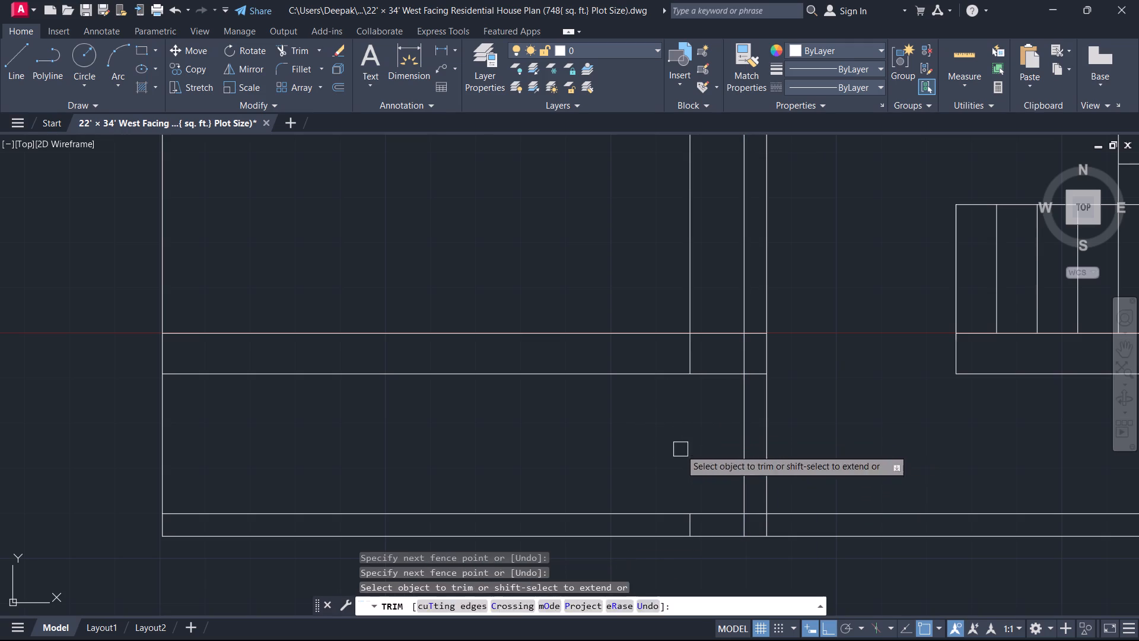
key(Escape)
drag(718, 210, 702, 207)
click(660, 198)
scroll(659, 209, down, 1)
middle_drag(659, 209, 753, 452)
key(Delete)
Examine the plan's wall layout from the southern boundary and staircase up to the northern rooms.
scroll(740, 500, down, 2)
middle_drag(736, 510, 831, 396)
scroll(831, 396, up, 2)
middle_drag(784, 516, 798, 440)
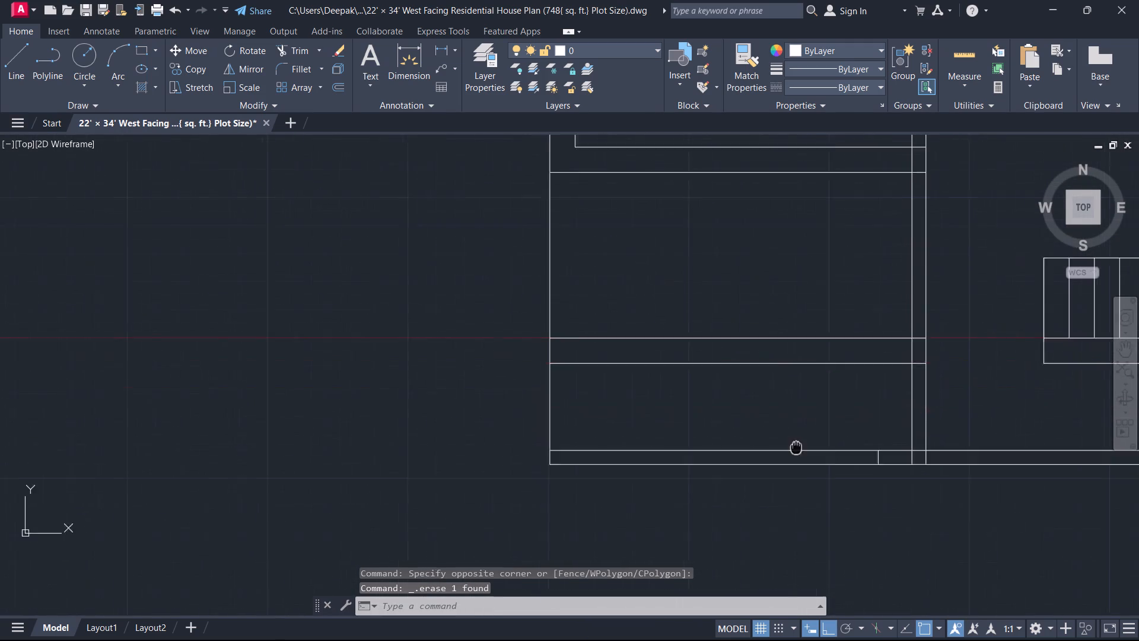
middle_drag(798, 440, 802, 424)
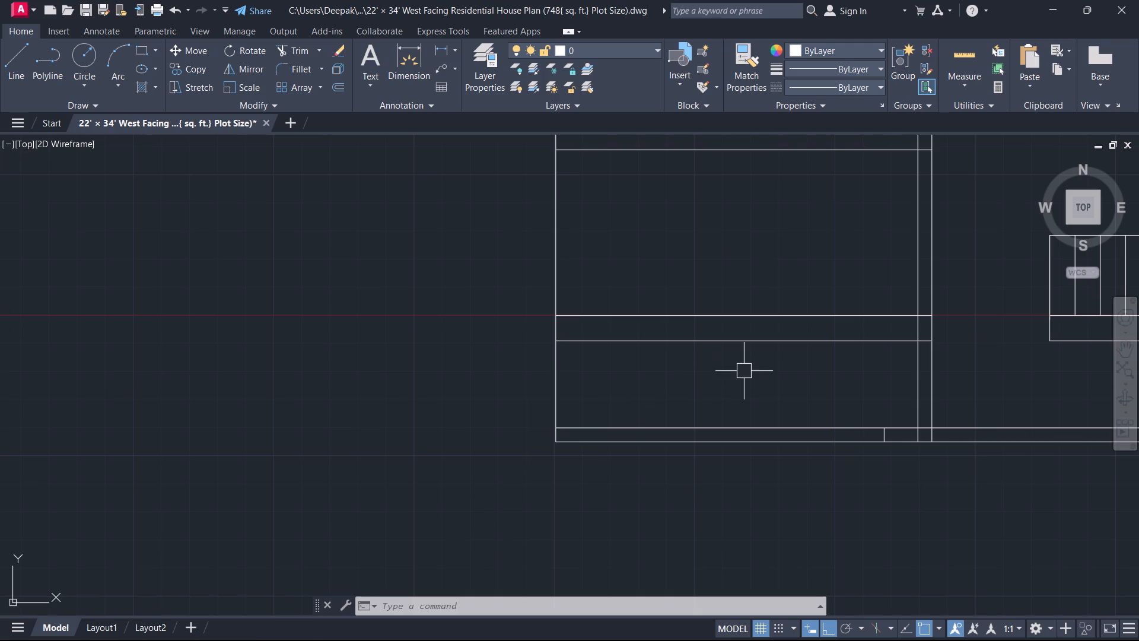
middle_drag(745, 372, 520, 434)
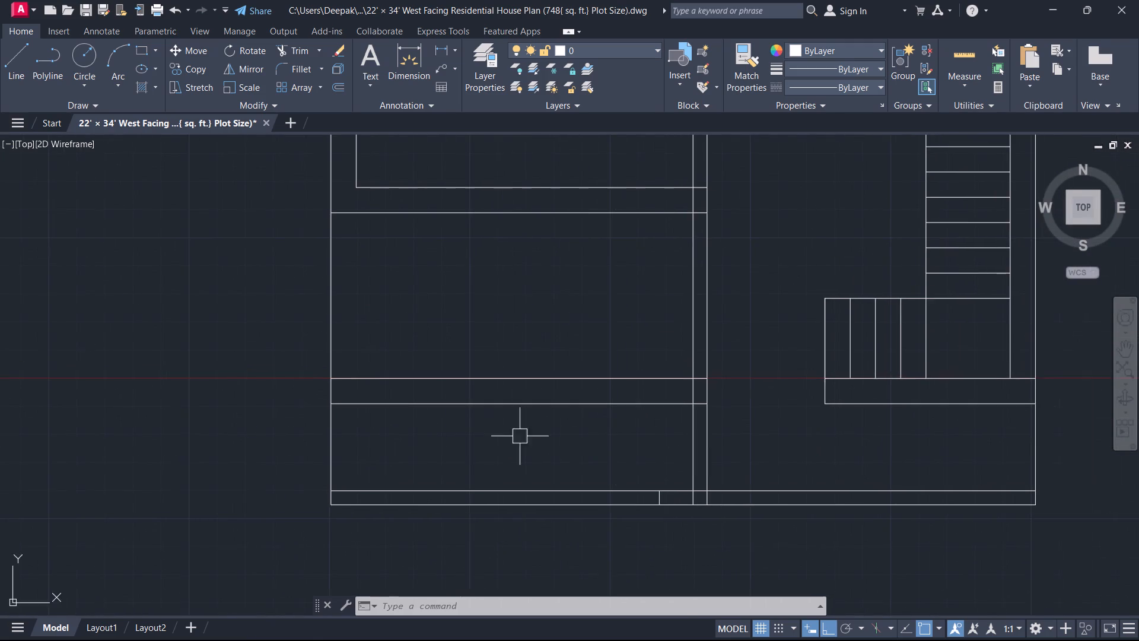
scroll(534, 437, down, 2)
middle_drag(586, 389, 508, 480)
scroll(505, 475, up, 2)
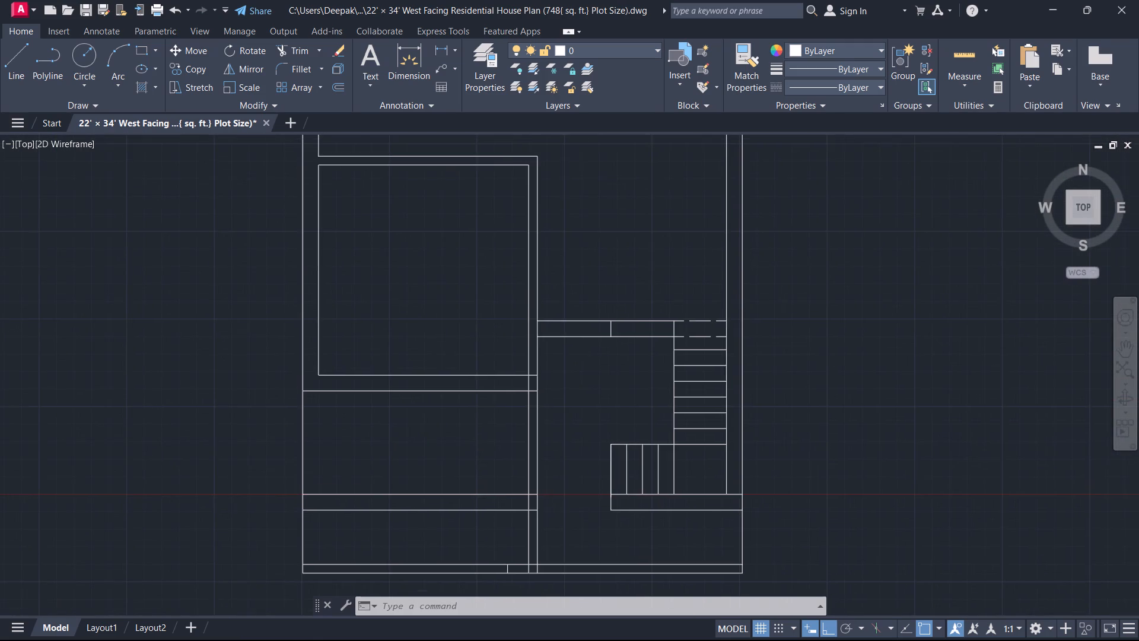
scroll(457, 442, up, 1)
middle_drag(496, 459, 777, 455)
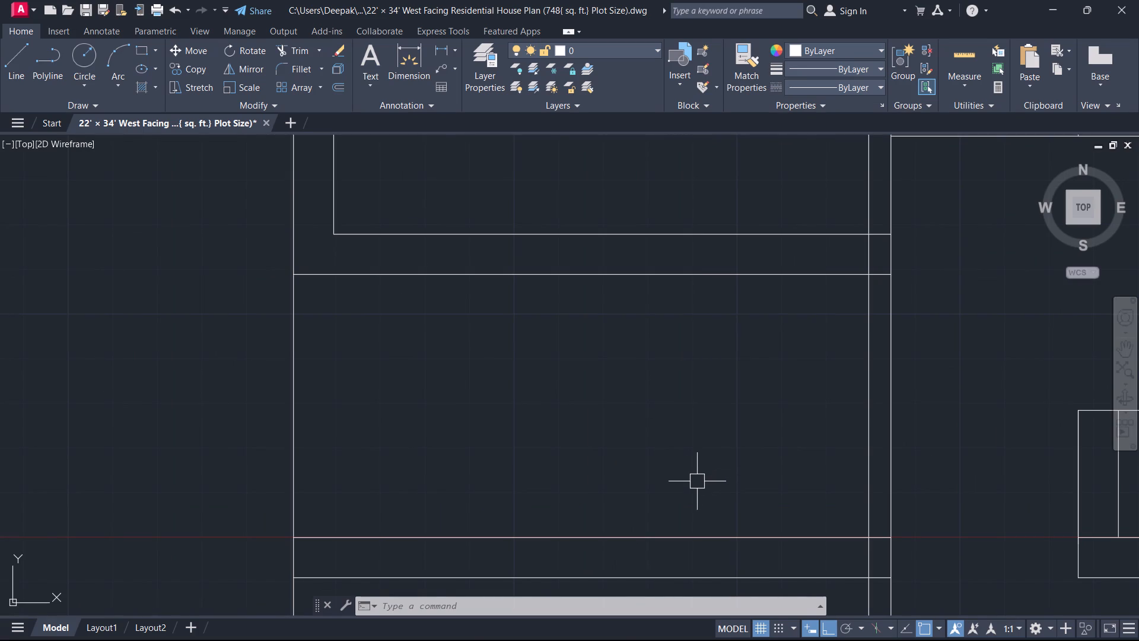
scroll(697, 481, down, 1)
middle_drag(696, 481, 713, 487)
middle_drag(742, 502, 844, 484)
scroll(829, 484, down, 1)
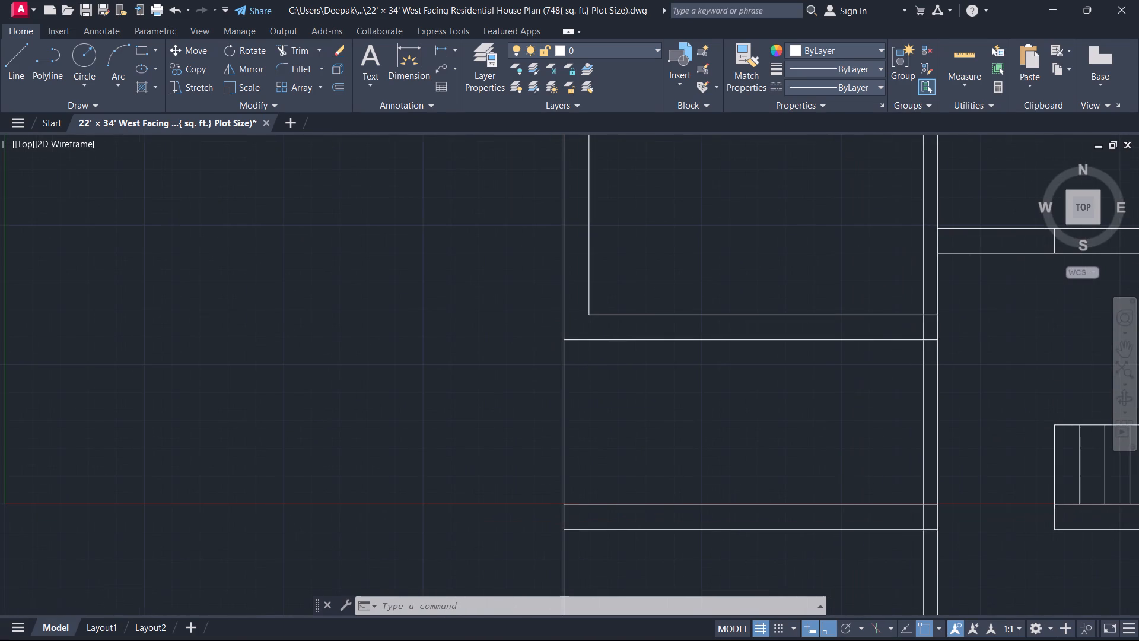
middle_drag(822, 484, 494, 512)
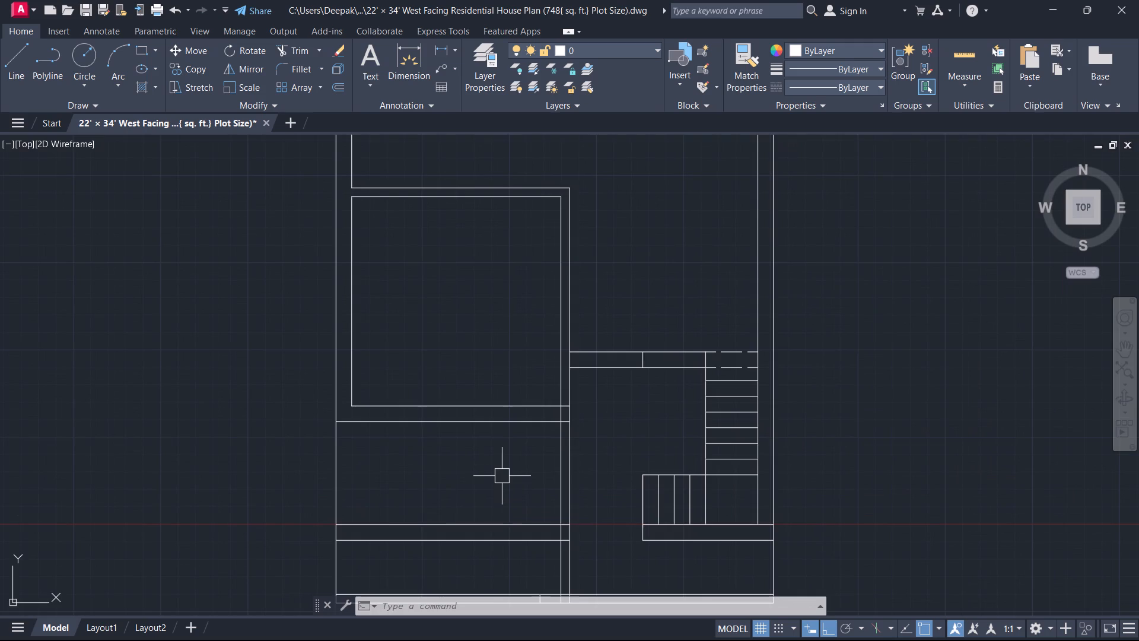
middle_drag(502, 476, 575, 547)
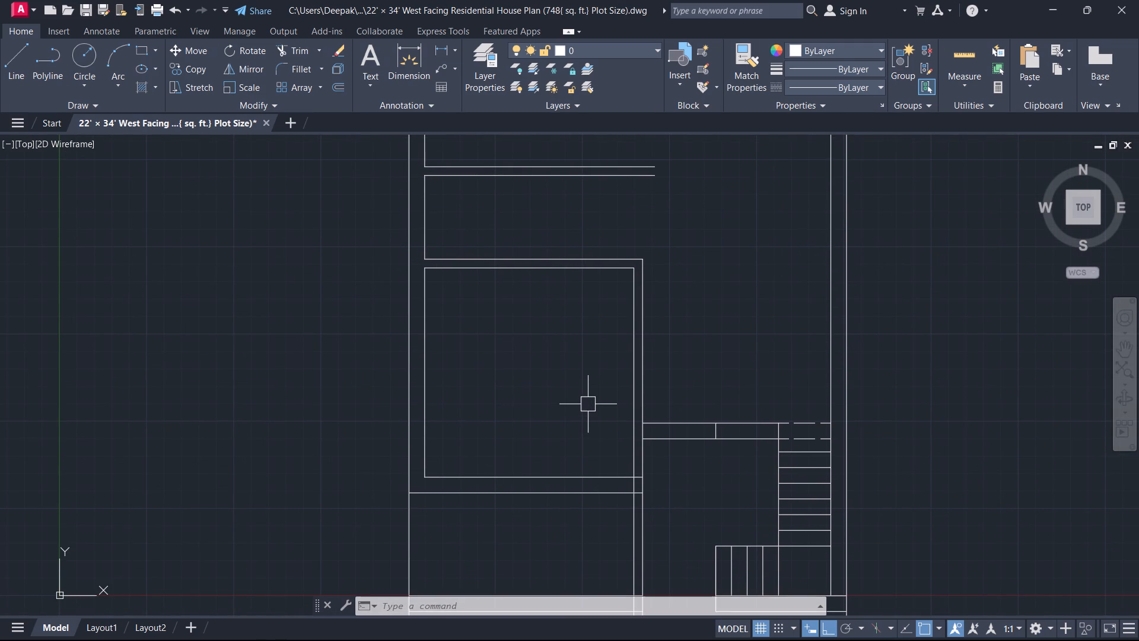
middle_drag(588, 404, 535, 394)
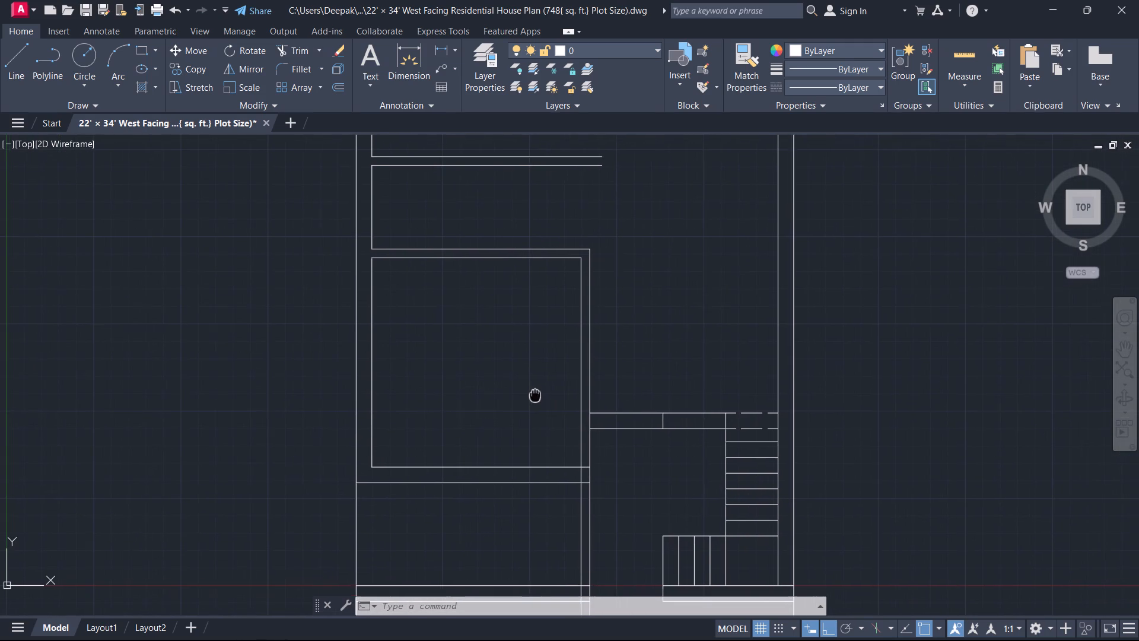
middle_drag(535, 394, 534, 394)
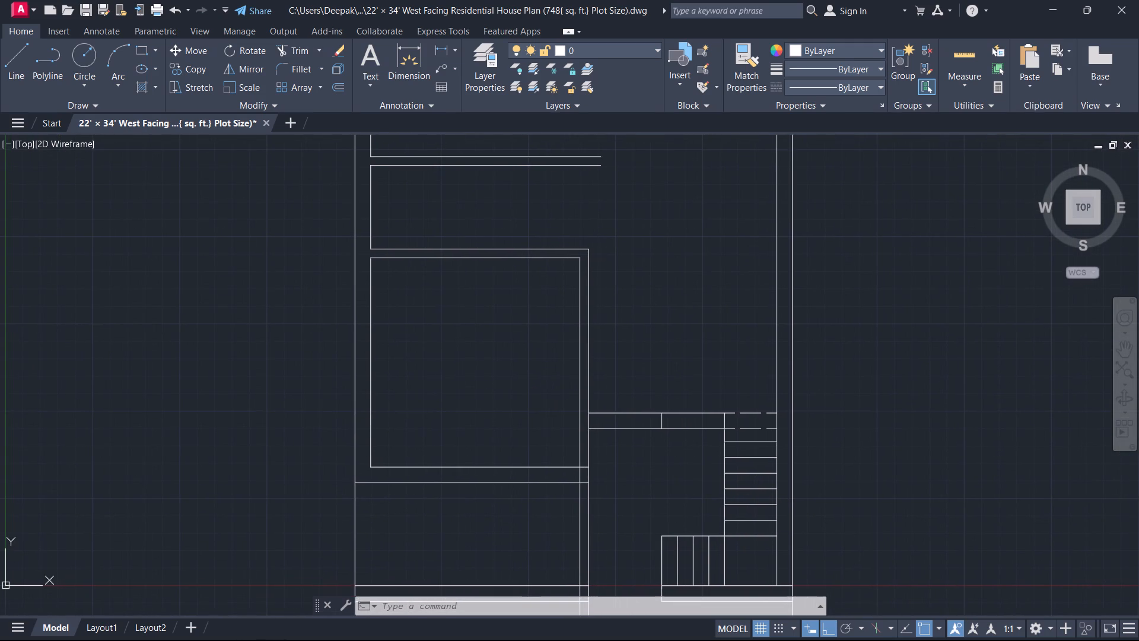
middle_drag(534, 389, 586, 440)
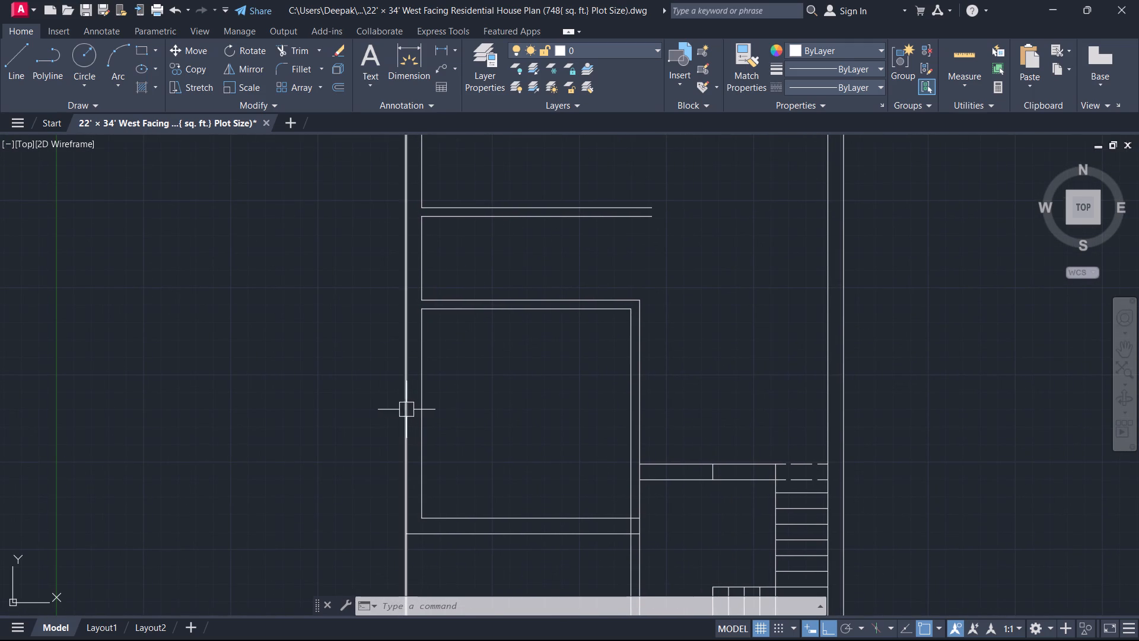
middle_drag(402, 411, 413, 416)
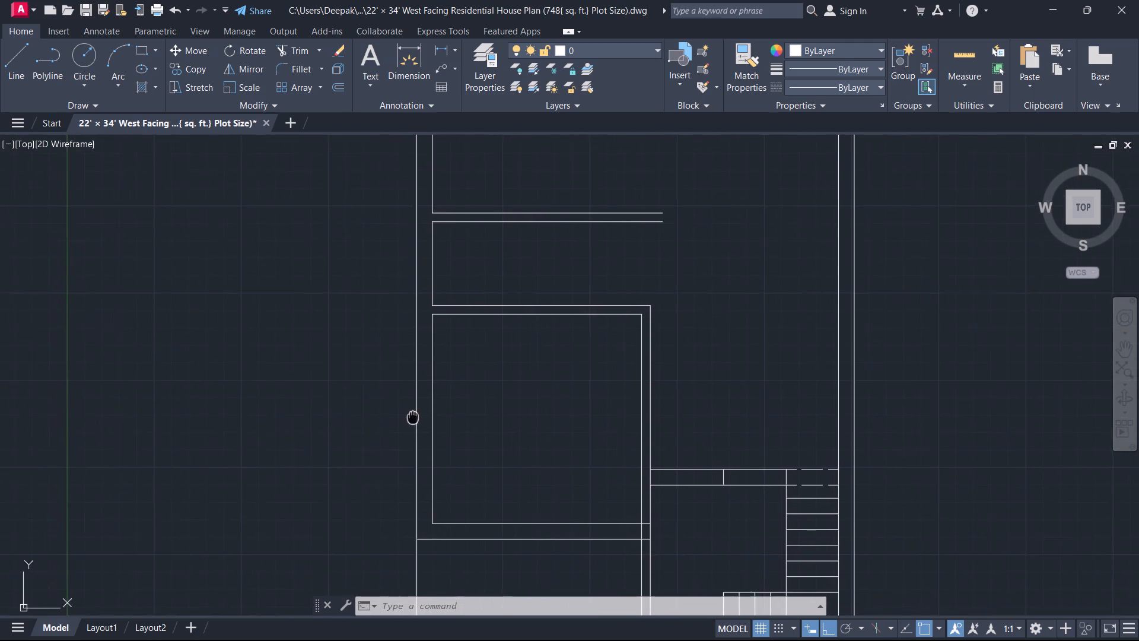
middle_drag(413, 416, 422, 456)
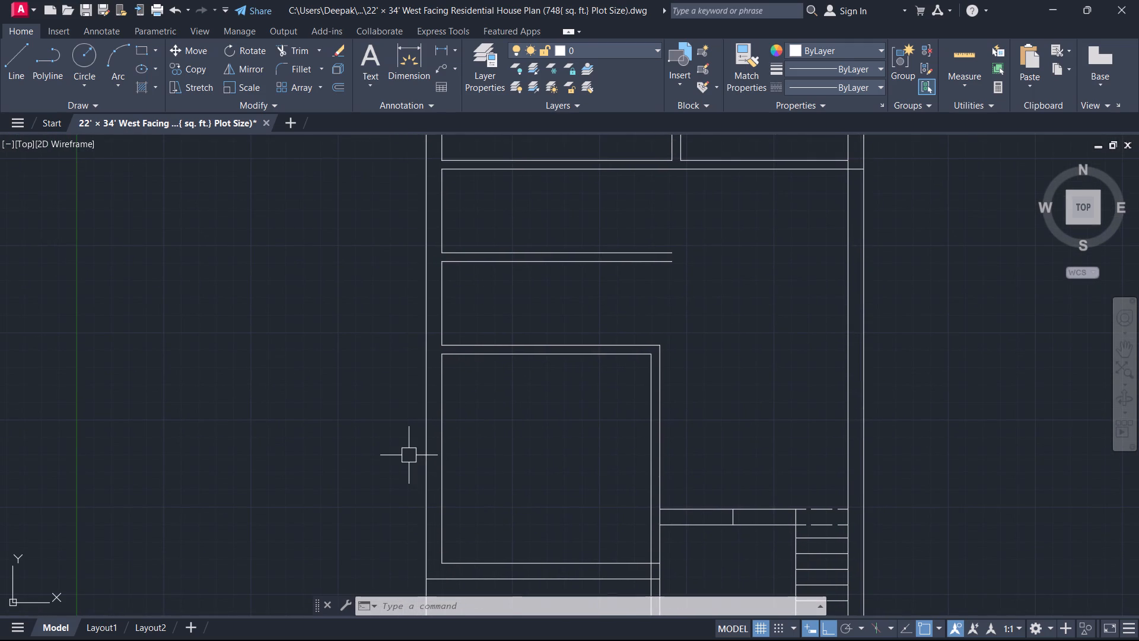
middle_drag(409, 455, 446, 503)
scroll(476, 435, down, 1)
middle_drag(501, 481, 533, 440)
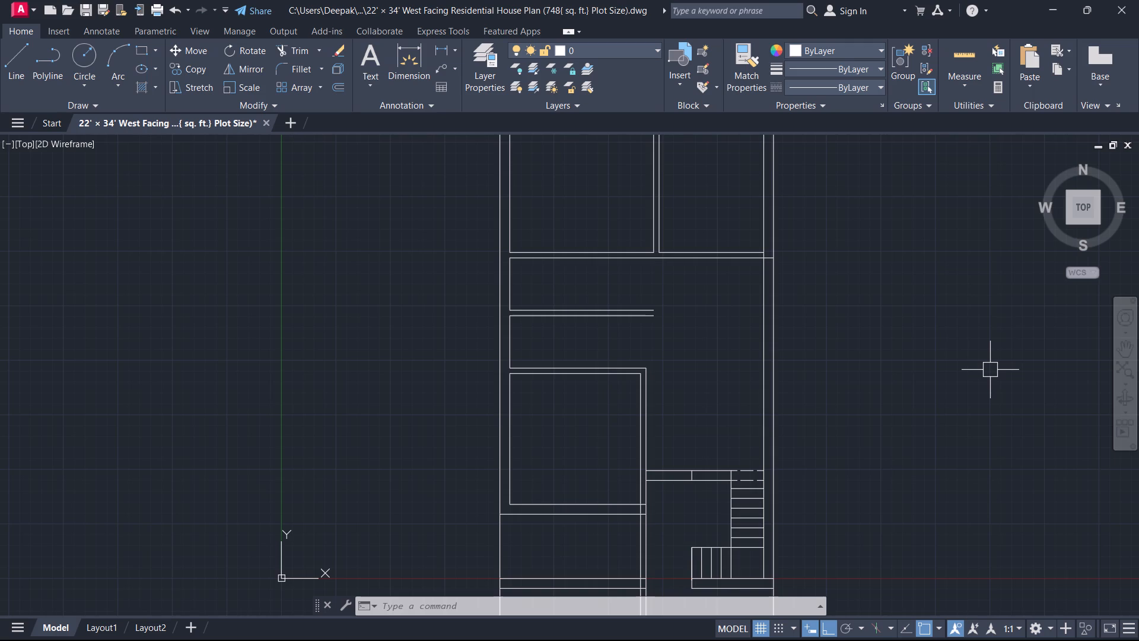
key(alt+Tab)
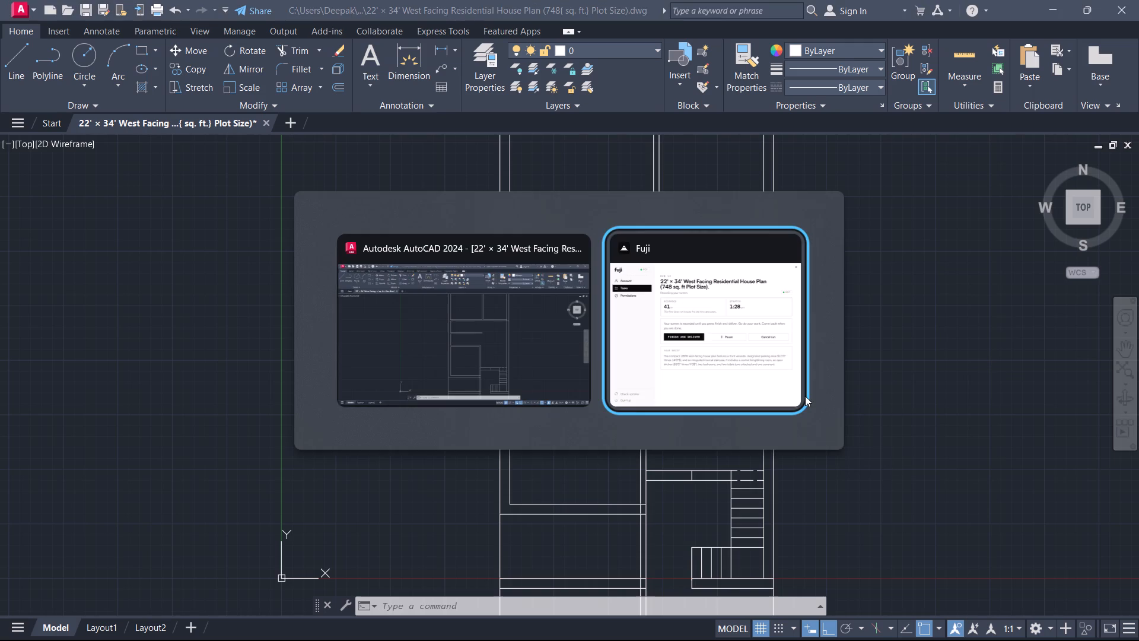
key(alt+Tab)
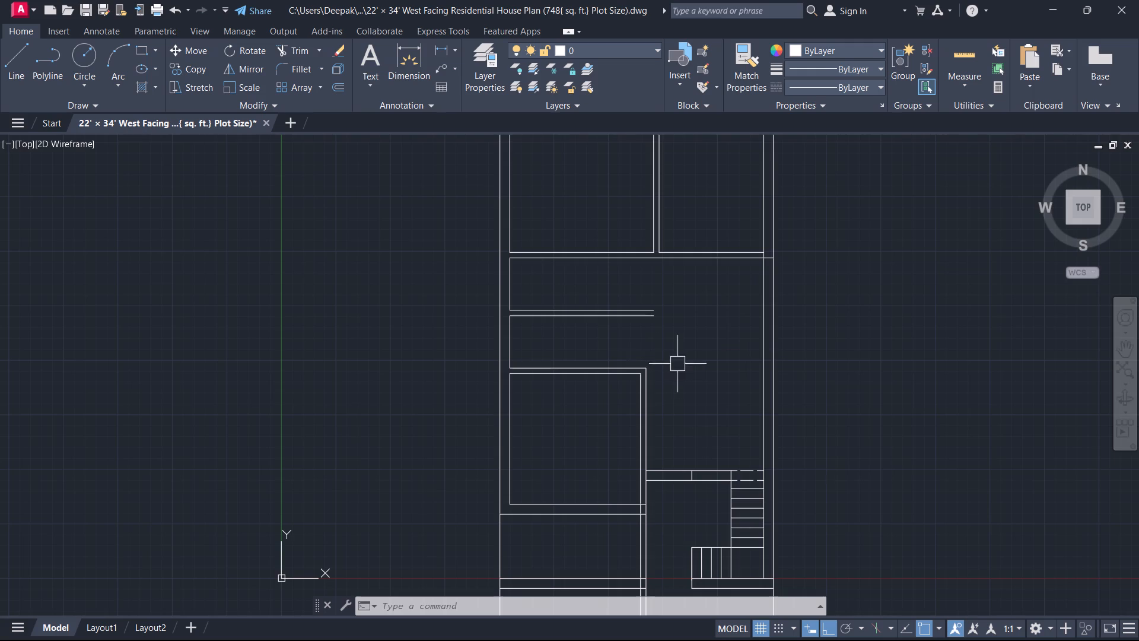
Erase the two south wall lines between the plot's west boundary and the north–south wall.
middle_drag(697, 424, 692, 356)
scroll(646, 428, up, 2)
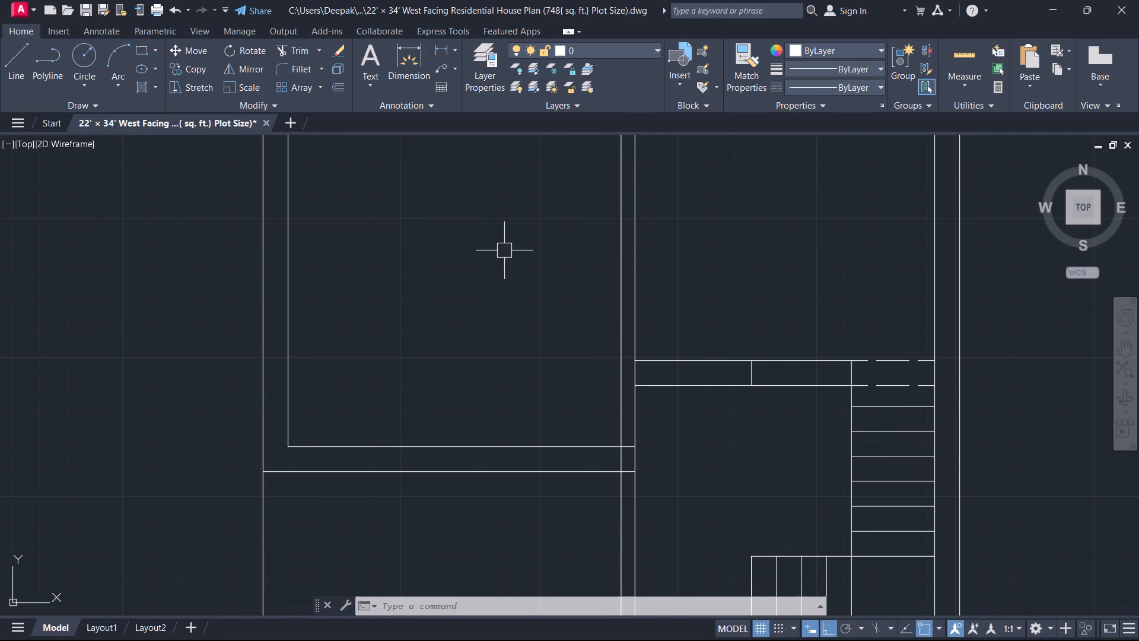
scroll(551, 242, down, 2)
middle_drag(578, 291, 638, 278)
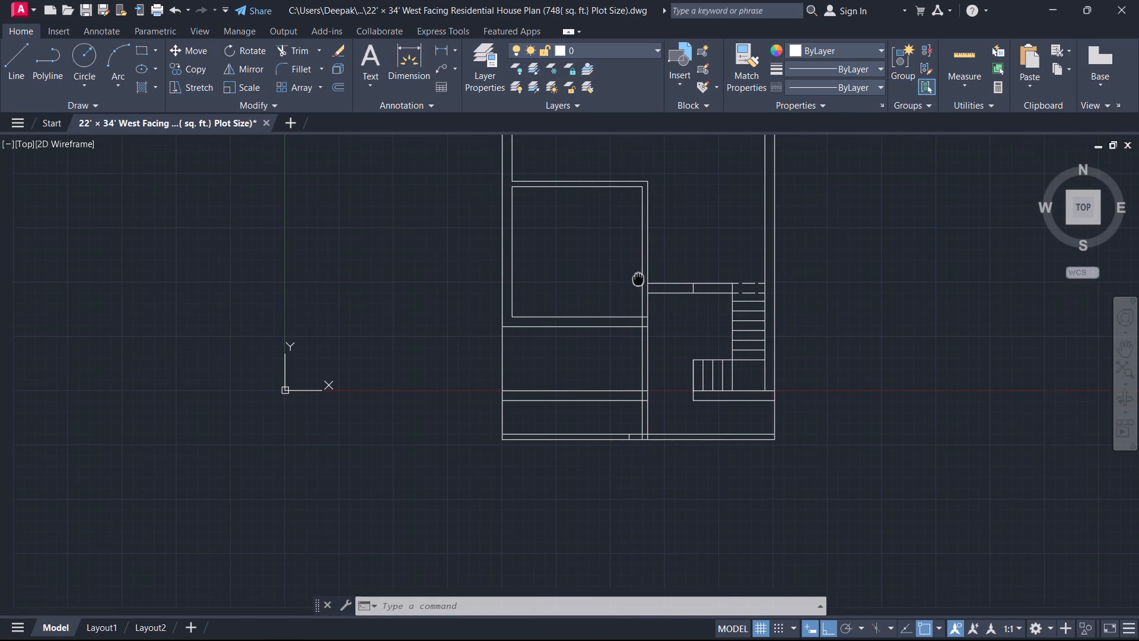
middle_drag(638, 278, 639, 278)
scroll(631, 312, up, 1)
middle_drag(631, 374, 702, 334)
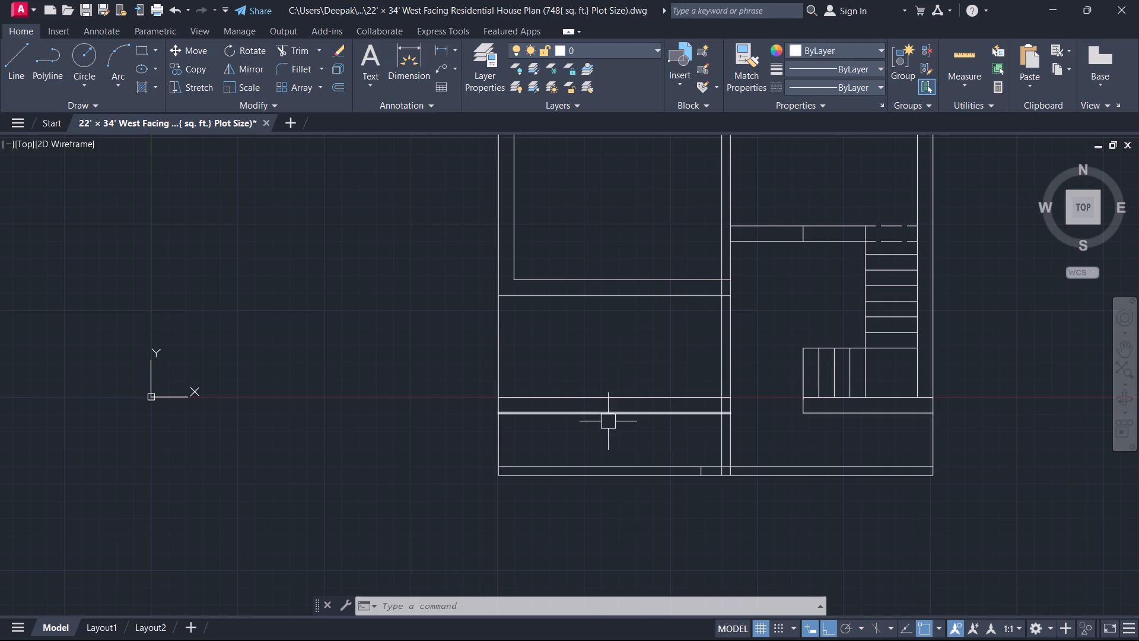
drag(612, 431, 589, 406)
click(582, 376)
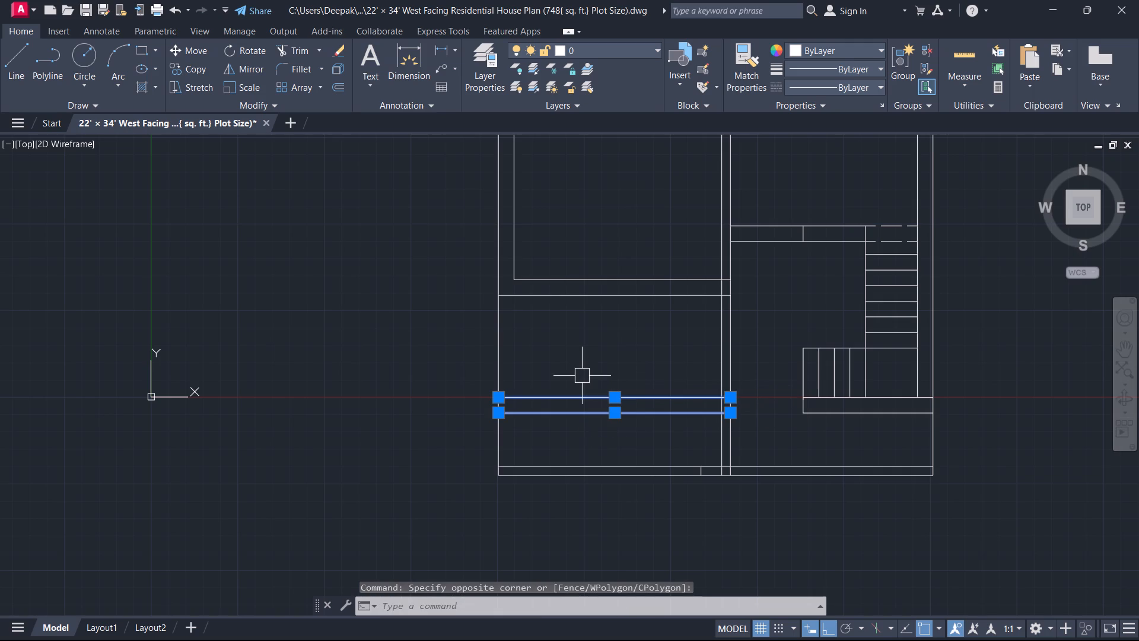
key(Delete)
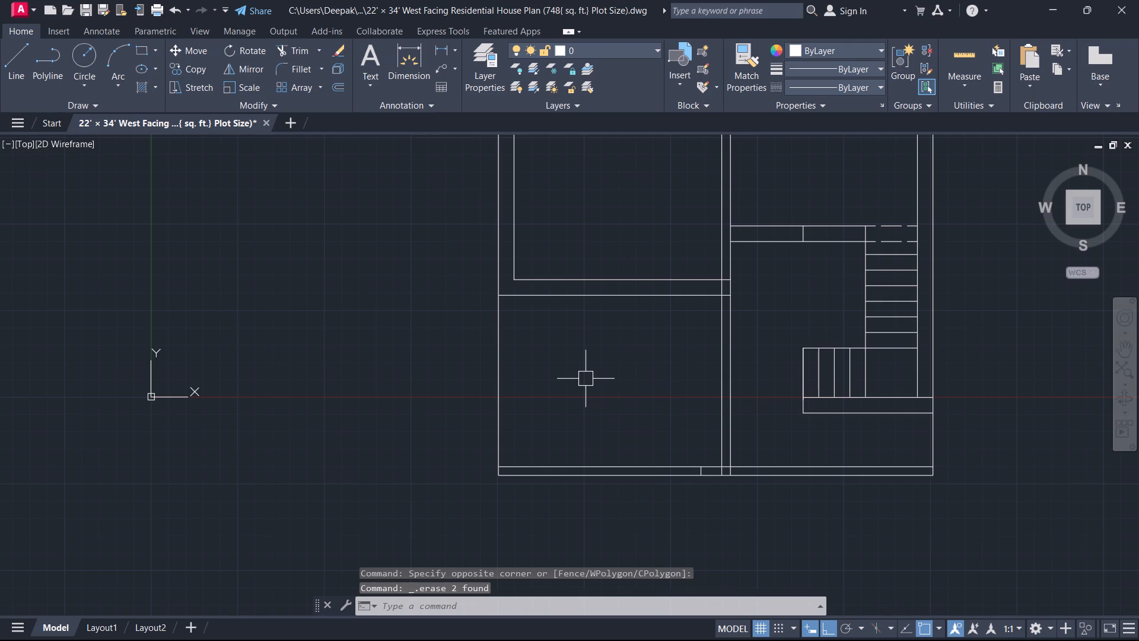
Trim the crossing of the southern boundary wall's inner line and the north–south wall's west face to open their junction.
key(t)
key(r)
key(space)
scroll(733, 469, up, 2)
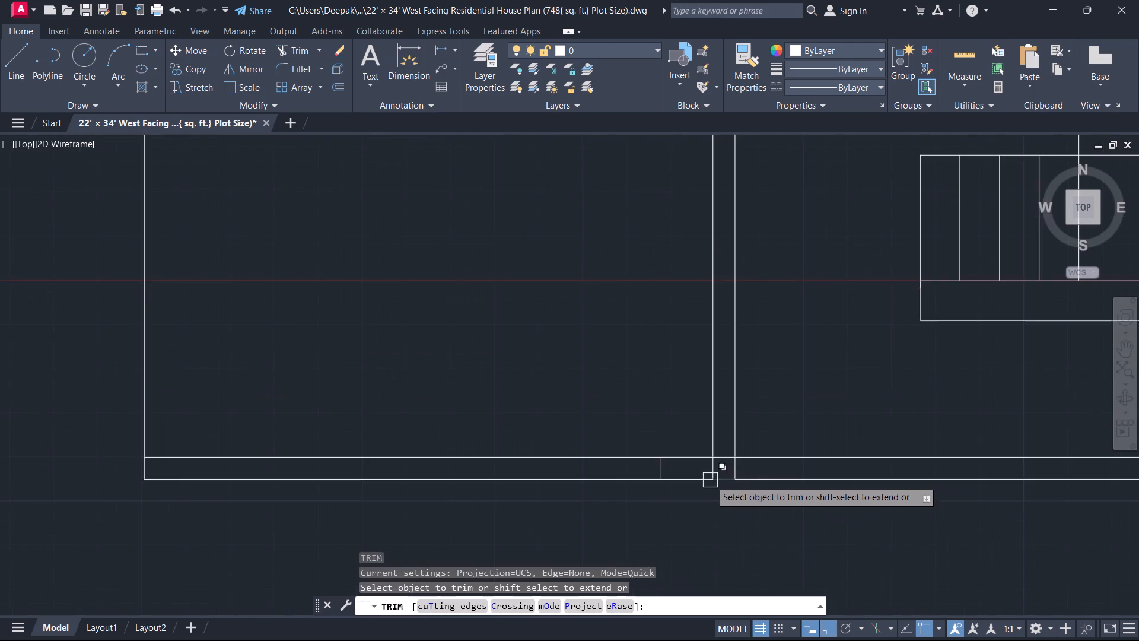
scroll(710, 480, up, 1)
click(698, 463)
click(730, 440)
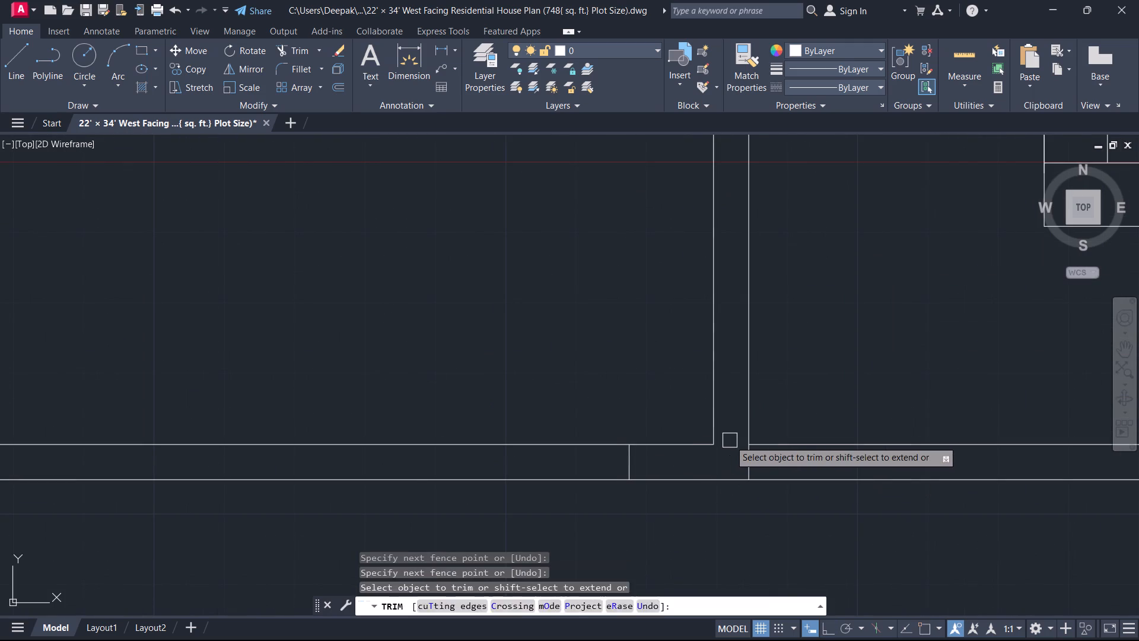
key(Escape)
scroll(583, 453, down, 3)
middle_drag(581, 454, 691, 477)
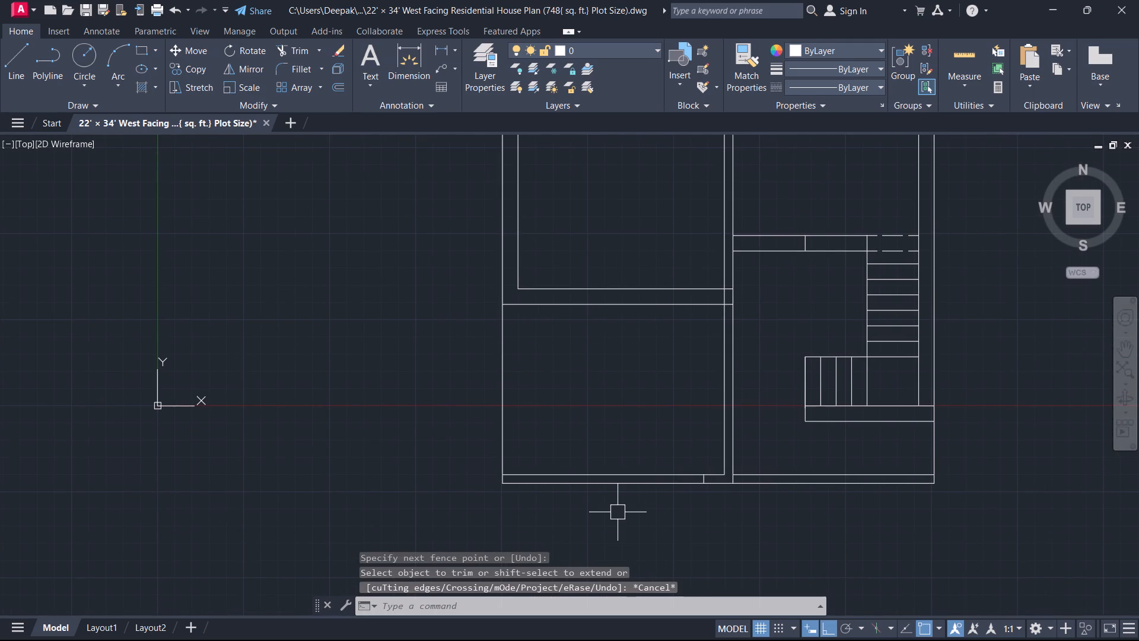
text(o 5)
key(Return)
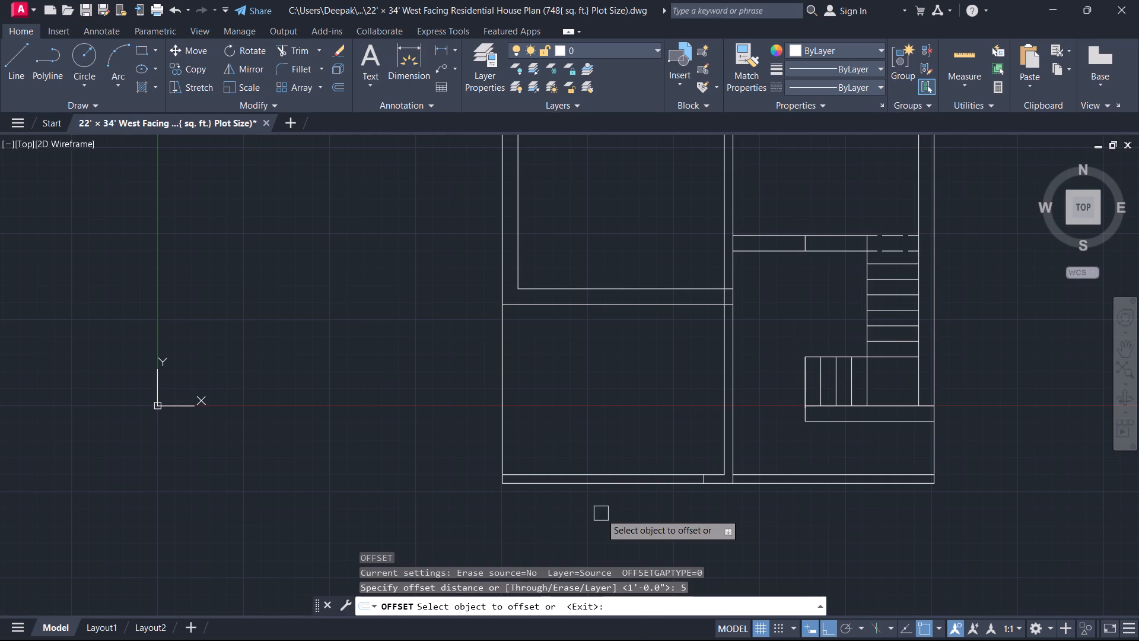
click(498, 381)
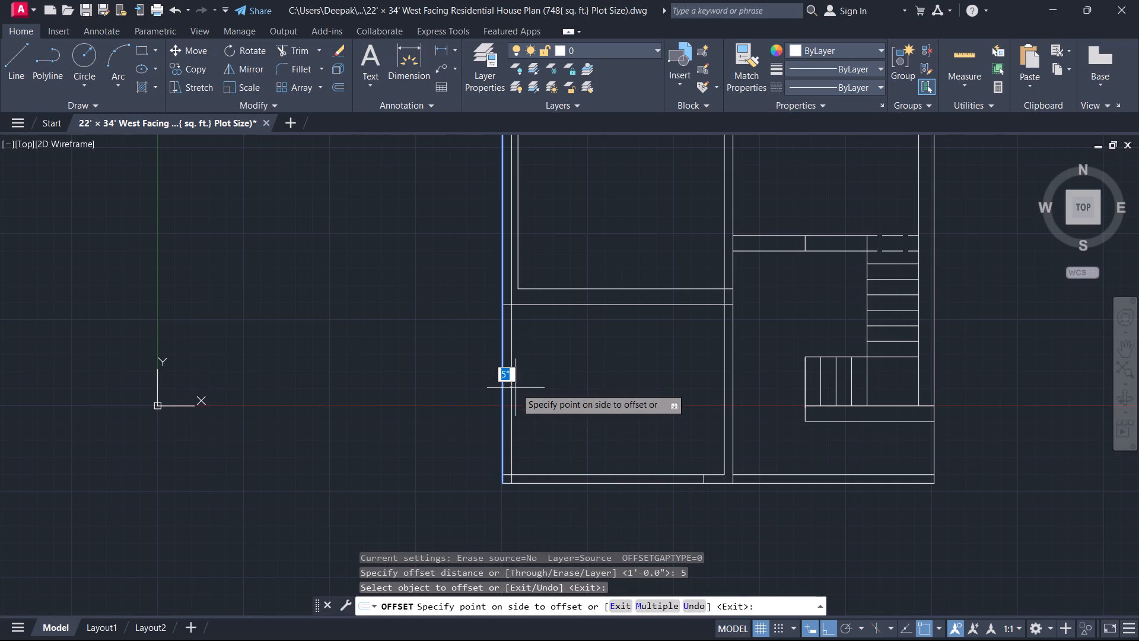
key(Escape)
Offset the plot's west boundary line 9" inward.
text(o 9)
key(Return)
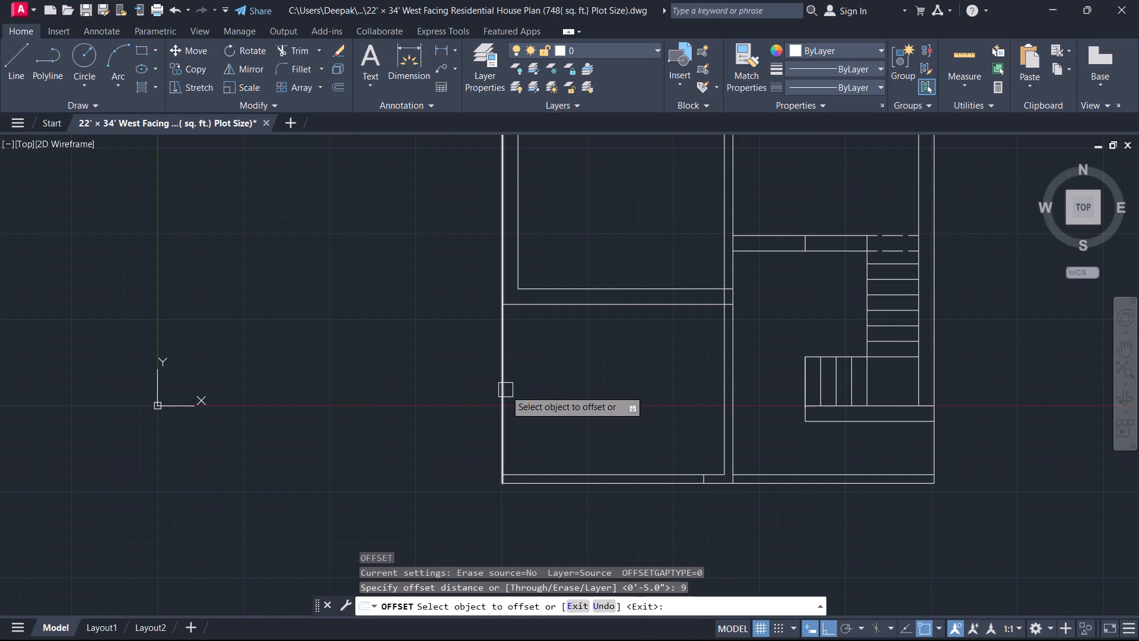
click(504, 390)
click(565, 368)
key(Escape)
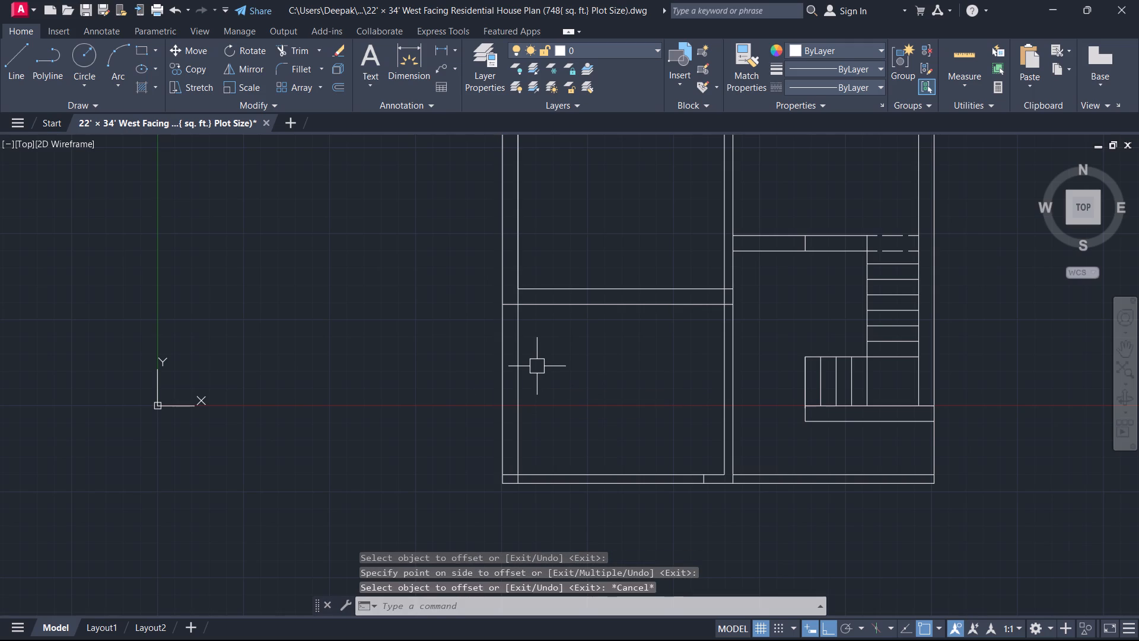
Trim away the west wall's 9" inner line between the southwest room's north wall and the southern boundary wall.
key(o)
key(Escape)
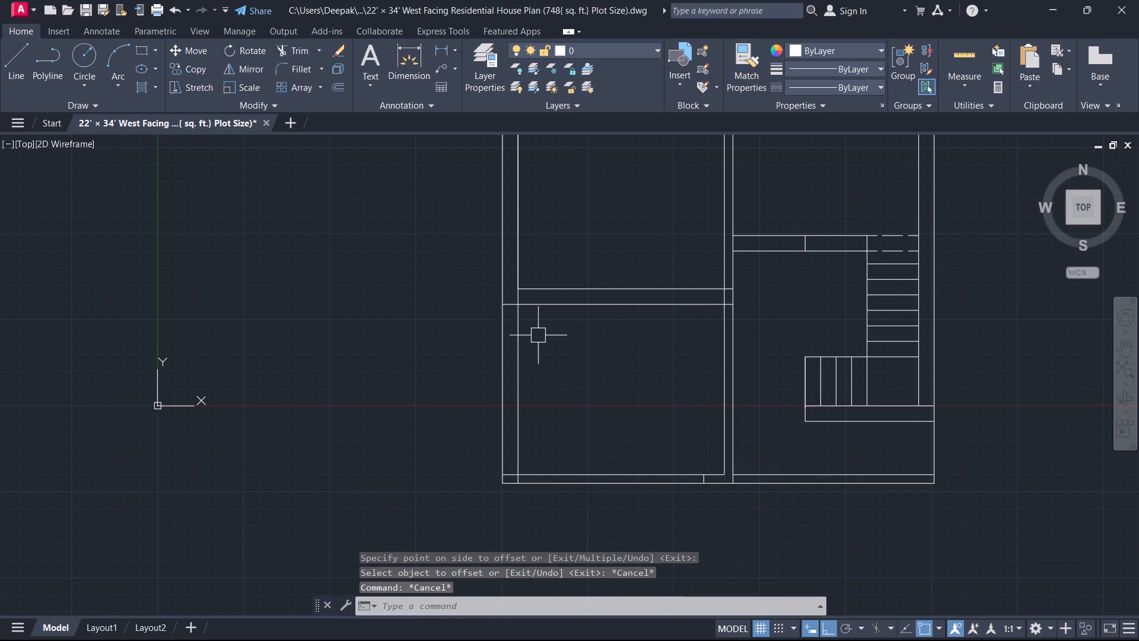
text(tr)
key(space)
click(519, 355)
key(Escape)
Offset the plot's west boundary line 5" inward into the southwest room.
scroll(508, 468, up, 2)
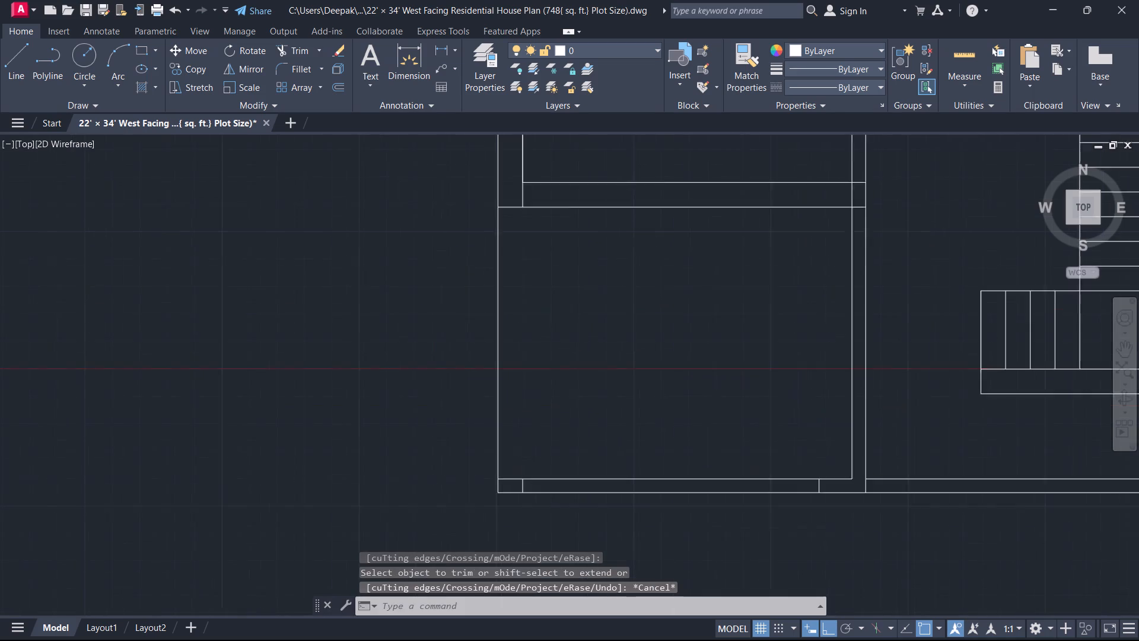
scroll(509, 471, up, 1)
middle_drag(513, 473, 552, 448)
key(o)
key(space)
text(5)
key(Return)
click(507, 408)
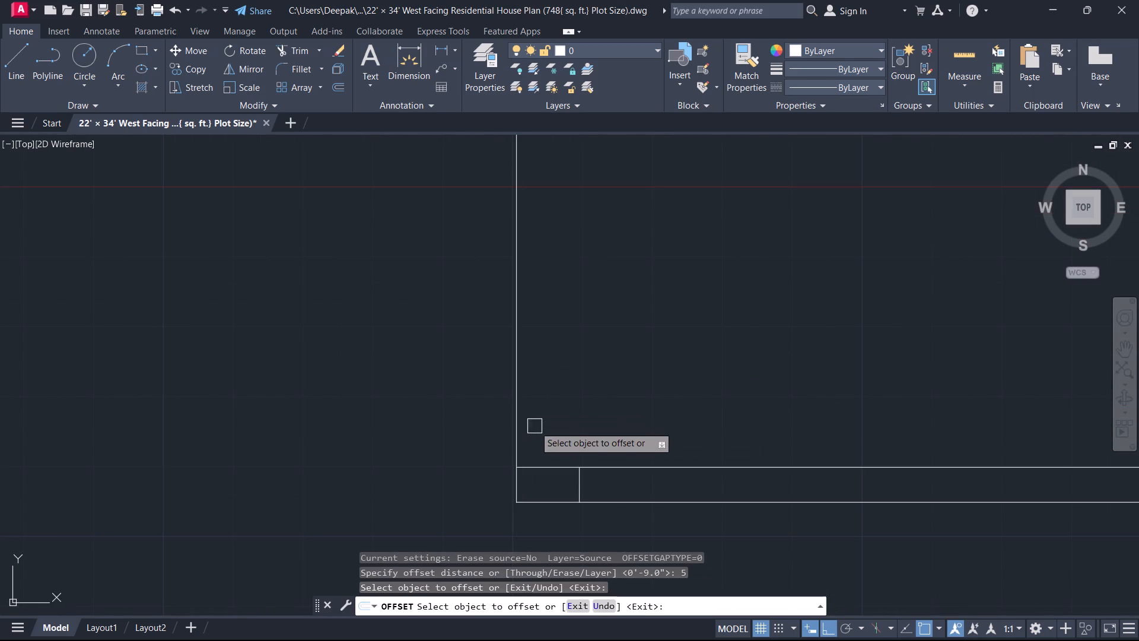
click(520, 417)
scroll(567, 403, down, 1)
click(567, 403)
Trim the crossing of the new 5" line and the southern wall's inner line at the southwest corner.
scroll(541, 457, up, 2)
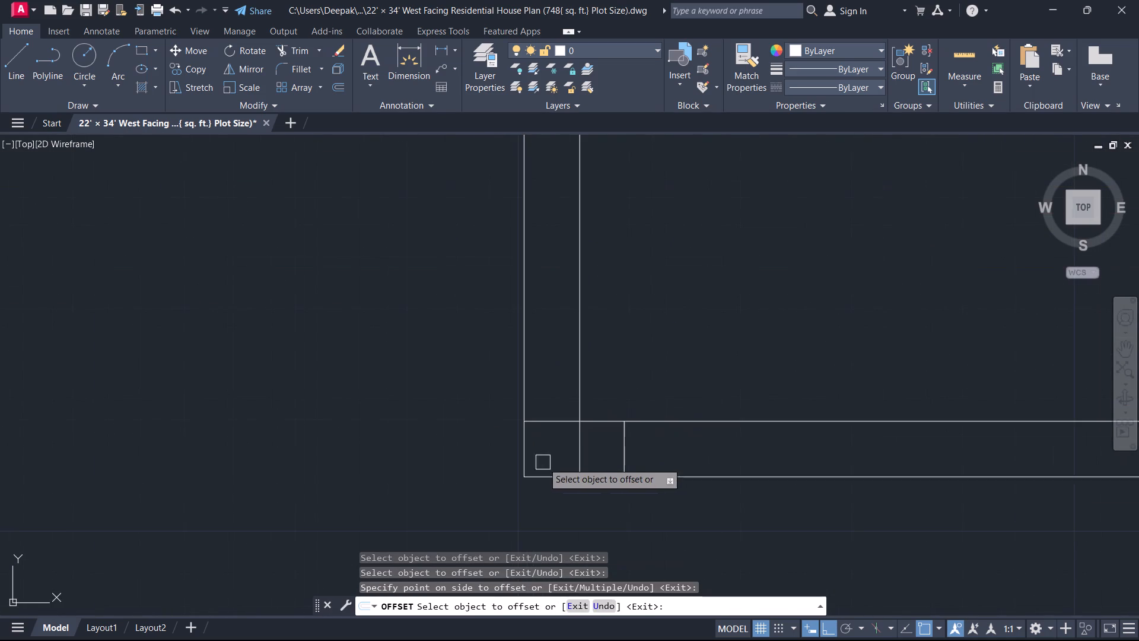
text(tr)
key(space)
click(583, 439)
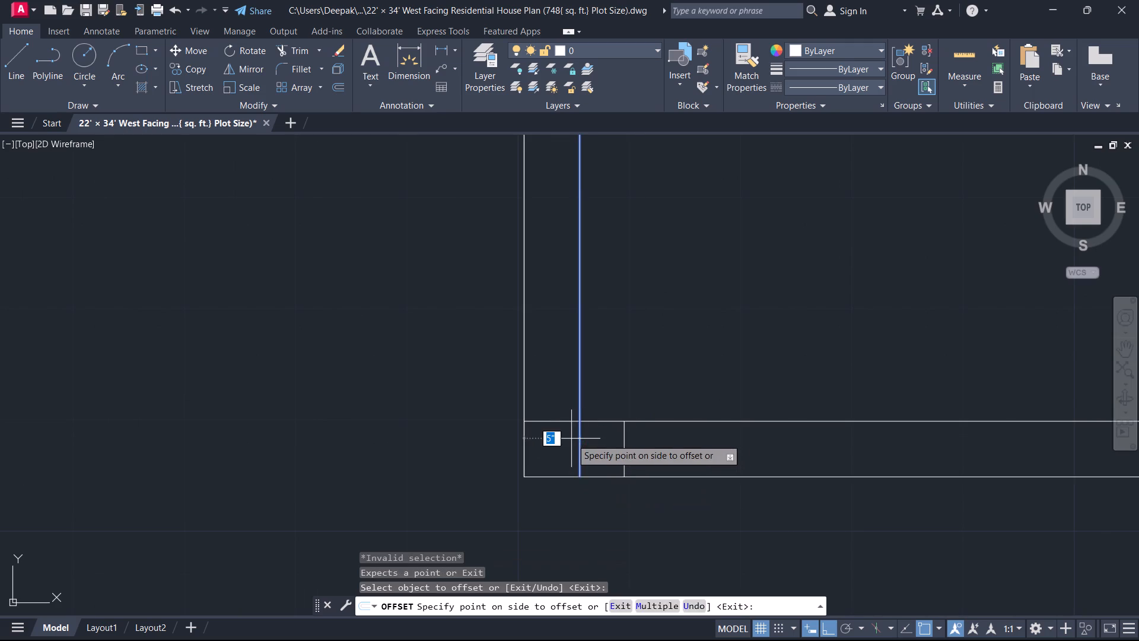
key(Escape)
key(Escape)
key(t)
key(r)
key(space)
click(588, 446)
click(564, 444)
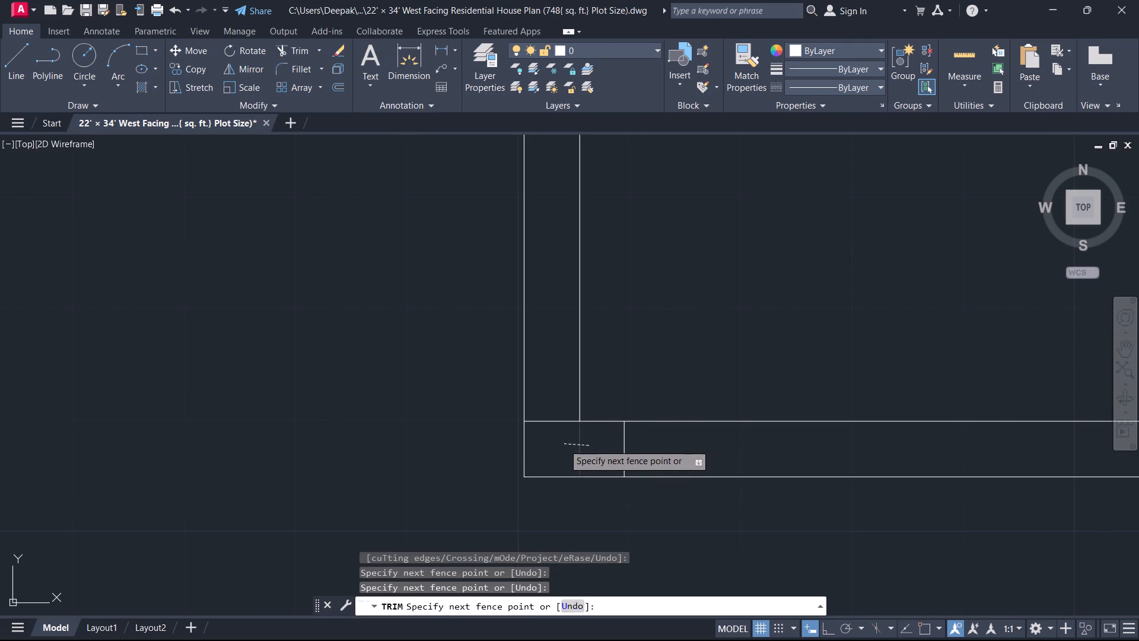
click(561, 414)
key(Escape)
Trim the 5" line, cross-wall stub and 9" line end where the west wall meets the southwest room's north wall.
scroll(602, 400, down, 3)
middle_drag(632, 378, 664, 566)
scroll(664, 564, down, 1)
scroll(664, 566, up, 1)
scroll(654, 267, up, 3)
click(634, 367)
key(Escape)
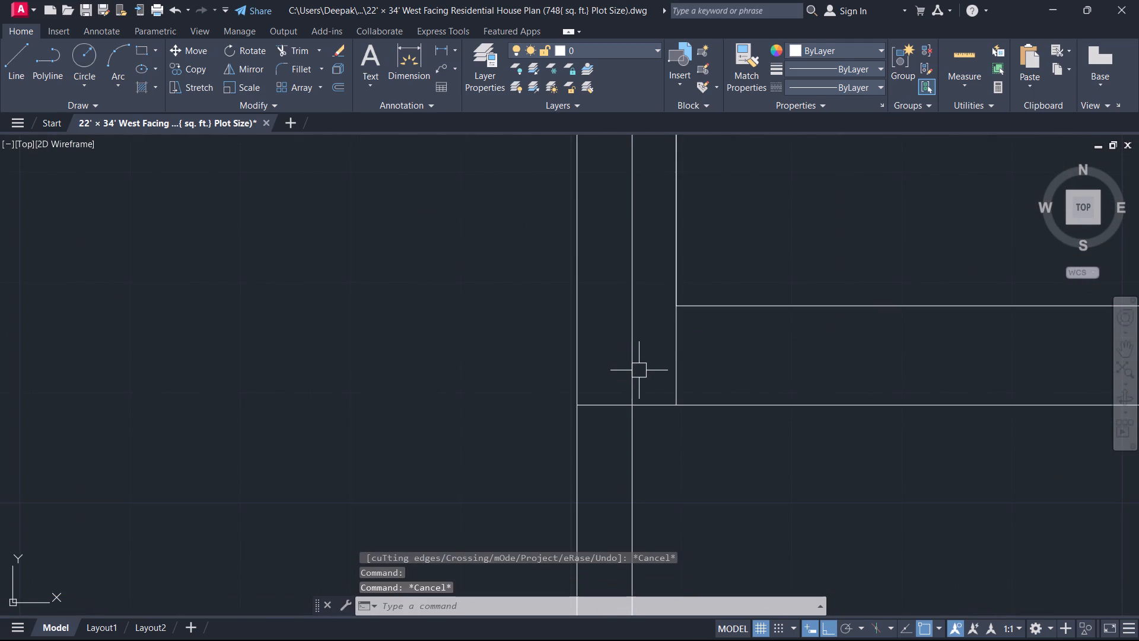
text(tr)
key(space)
drag(642, 369, 635, 366)
click(622, 361)
click(609, 390)
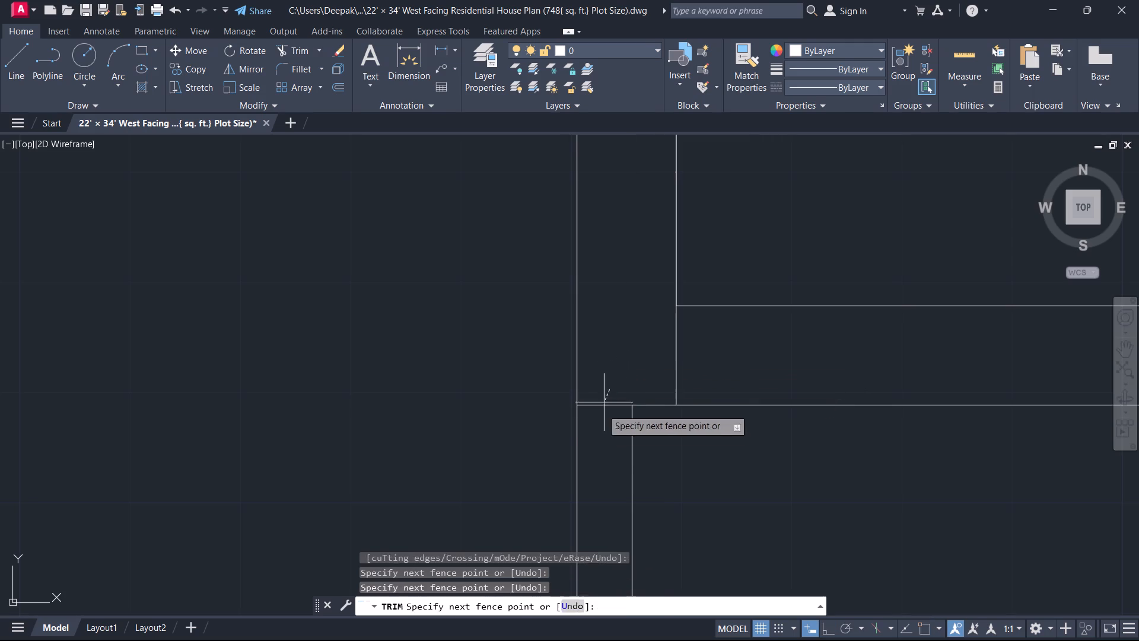
click(600, 440)
click(663, 373)
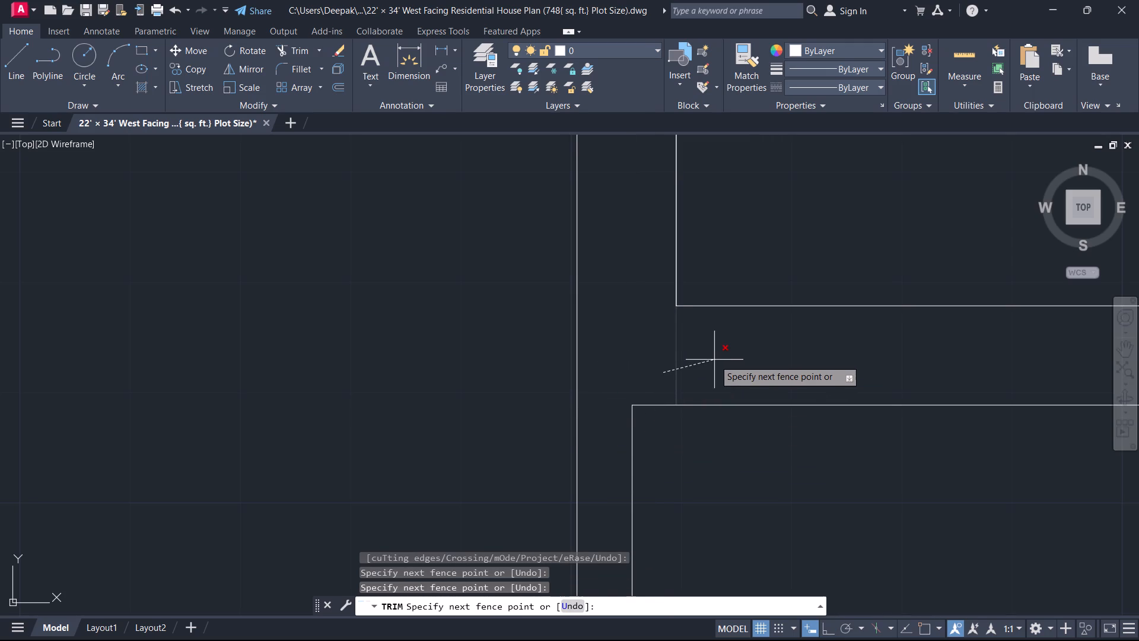
click(715, 360)
scroll(742, 361, down, 6)
scroll(750, 381, up, 1)
middle_drag(750, 381, 585, 385)
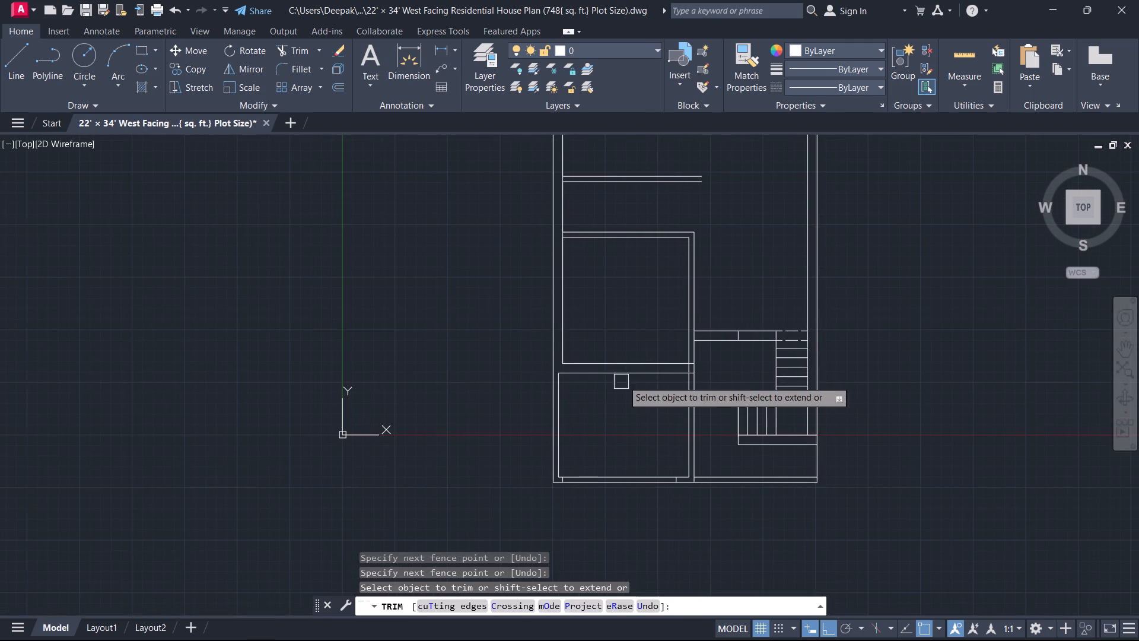
key(Escape)
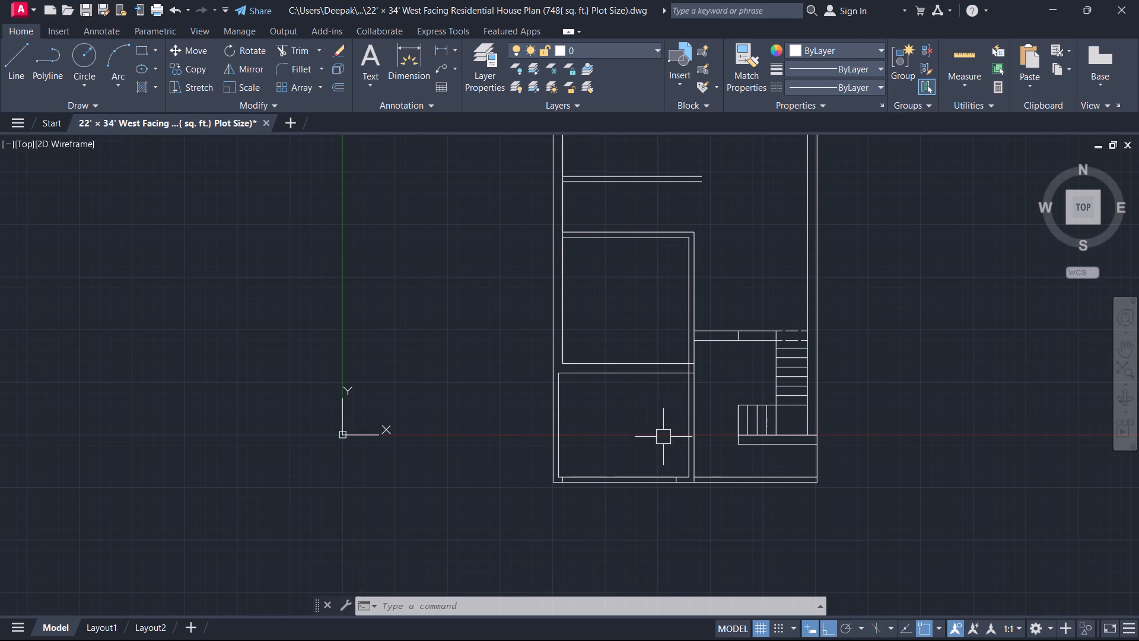
Trim both southern wall lines between the two short end lines to open the southwest room's south side.
middle_drag(663, 440, 812, 366)
text(tr)
key(space)
click(768, 445)
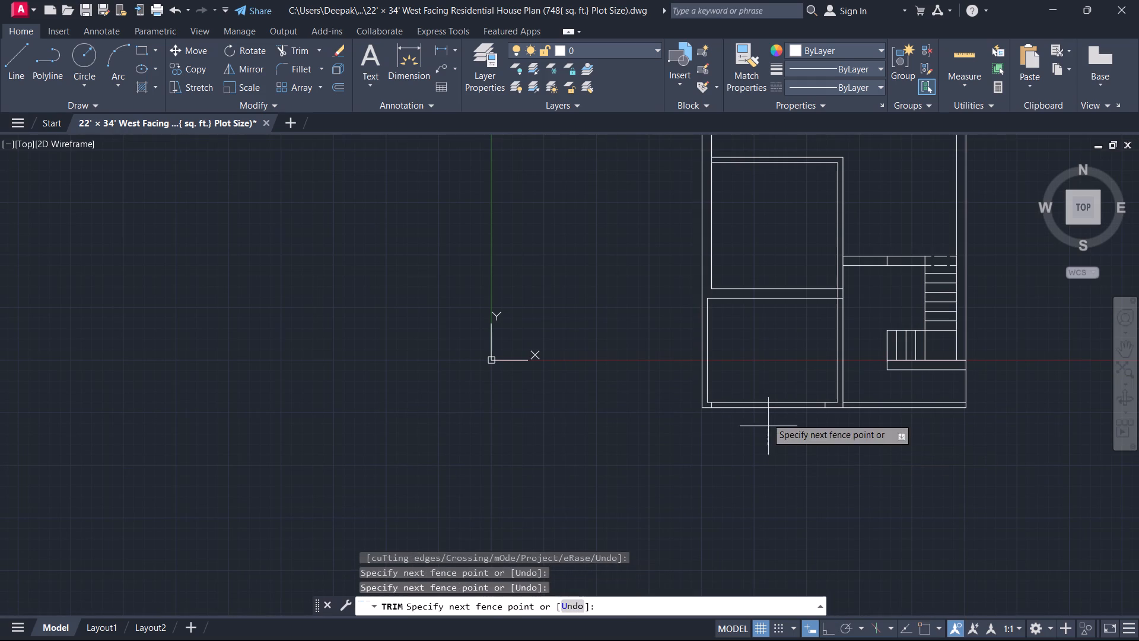
click(766, 385)
key(Escape)
Draw two crossing diagonal lines between the corners of the southern wall opening.
text(l)
key(space)
scroll(811, 426, up, 3)
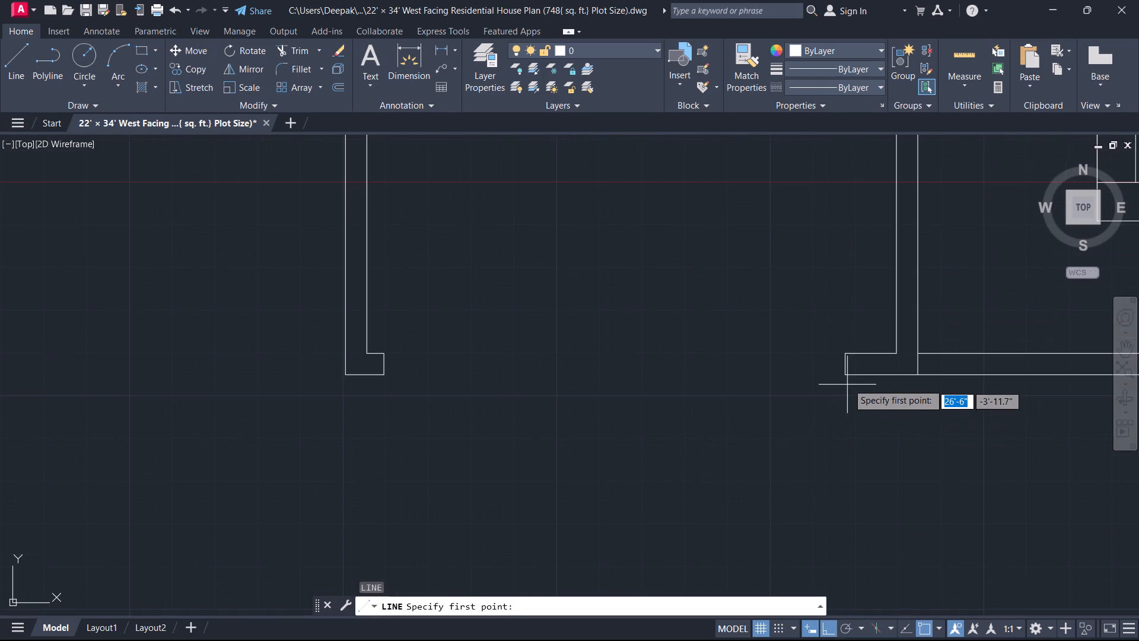
drag(848, 376, 841, 372)
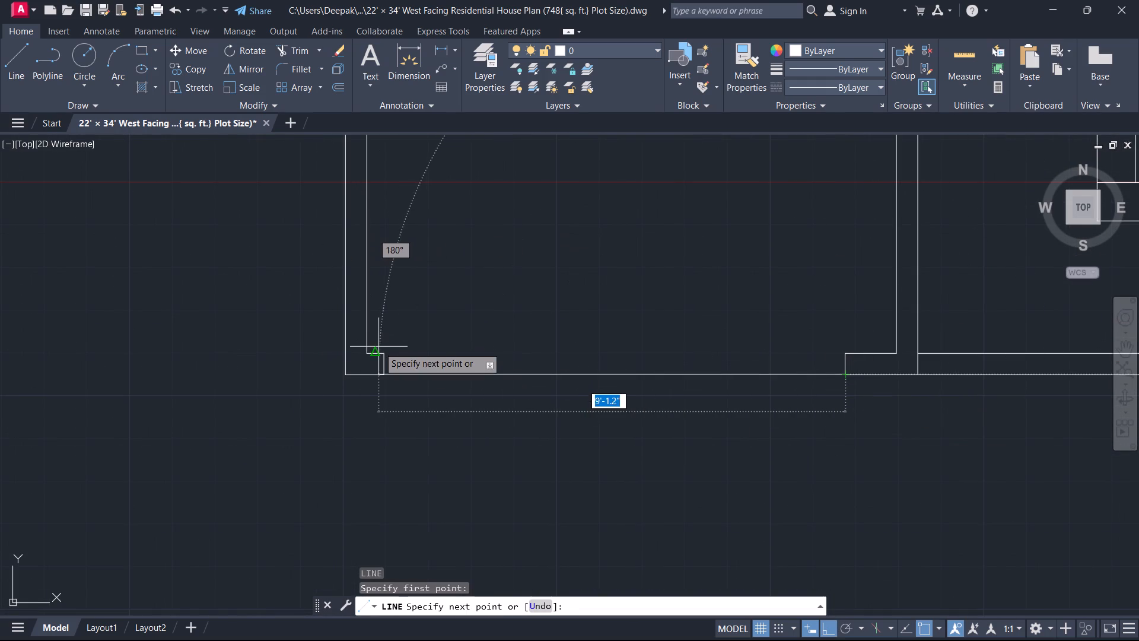
click(381, 352)
key(Escape)
key(space)
click(384, 373)
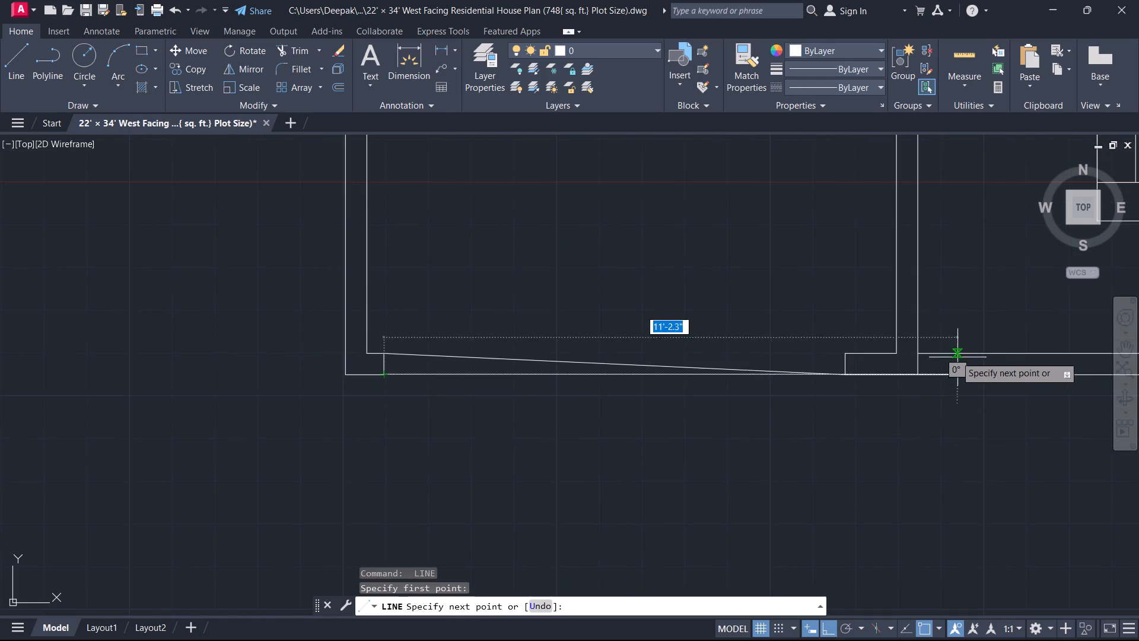
click(839, 351)
key(Escape)
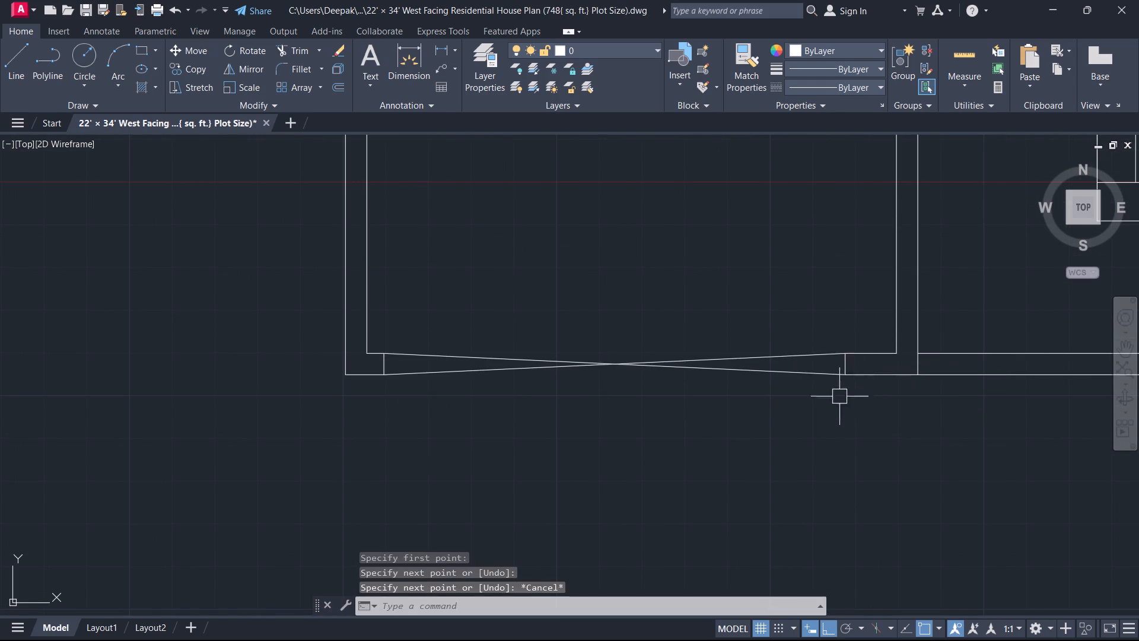
Extend the line along the staircase's south side westward to the north–south wall's west face.
scroll(775, 394, down, 4)
scroll(749, 405, up, 1)
middle_drag(730, 424, 586, 525)
scroll(586, 525, up, 1)
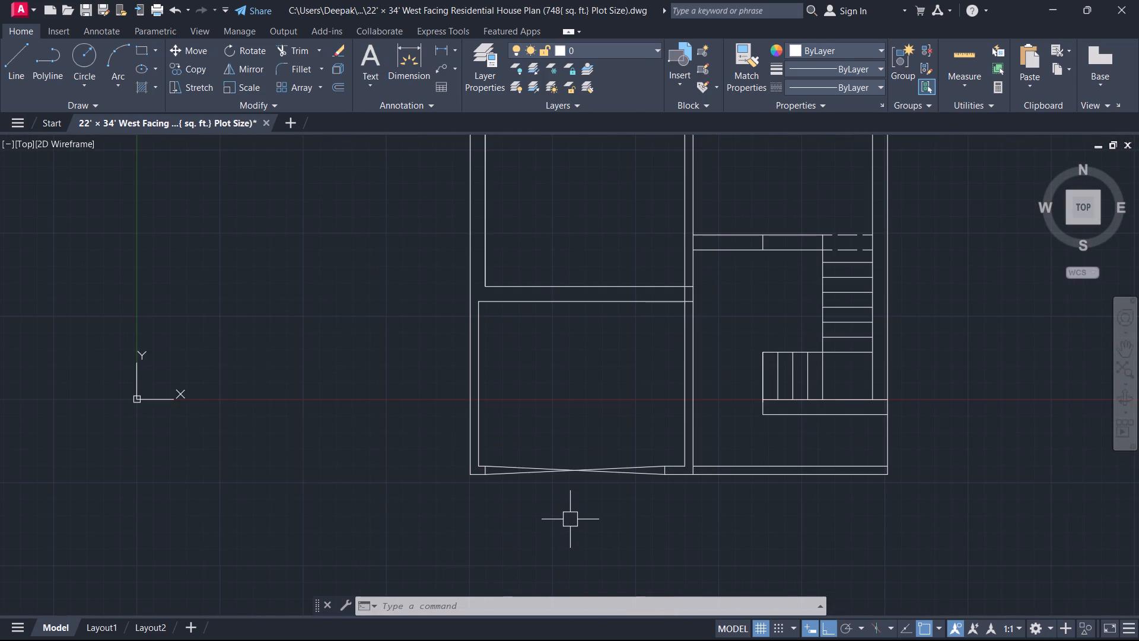
text(ex)
key(space)
key(space)
click(791, 416)
key(Escape)
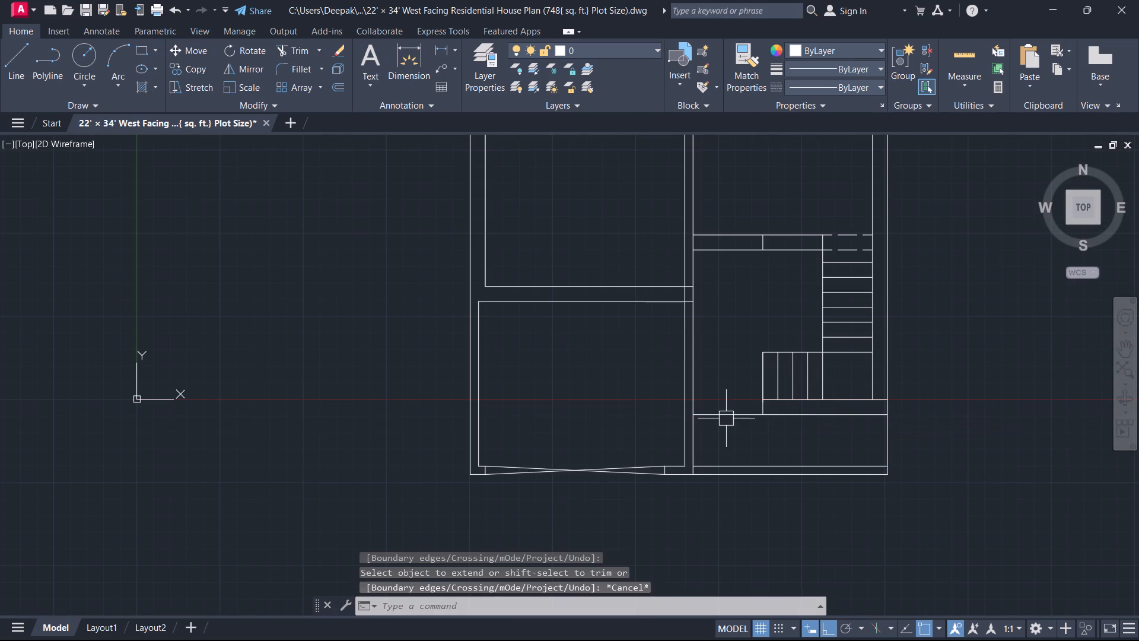
key(space)
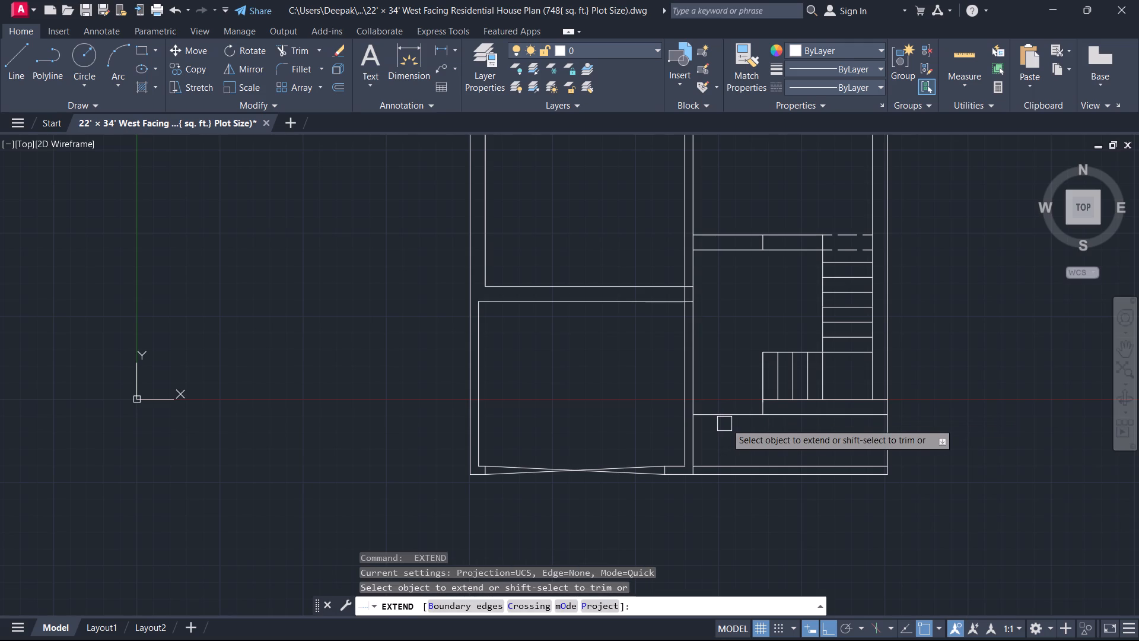
click(730, 414)
key(Escape)
Offset the extended line south of the staircase 5" northward.
text(o 5)
key(Return)
click(716, 418)
click(728, 373)
key(Escape)
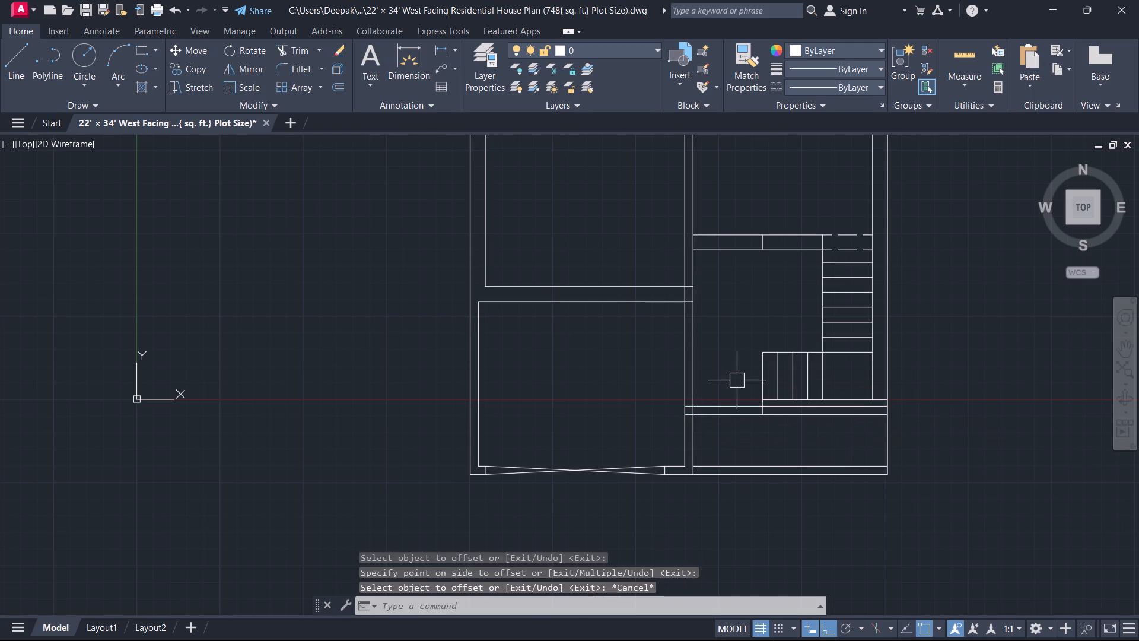
Trim the offset line east of the staircase's west edge and both north–south wall lines directly north of it.
key(t)
key(r)
key(space)
scroll(788, 417, up, 3)
click(781, 381)
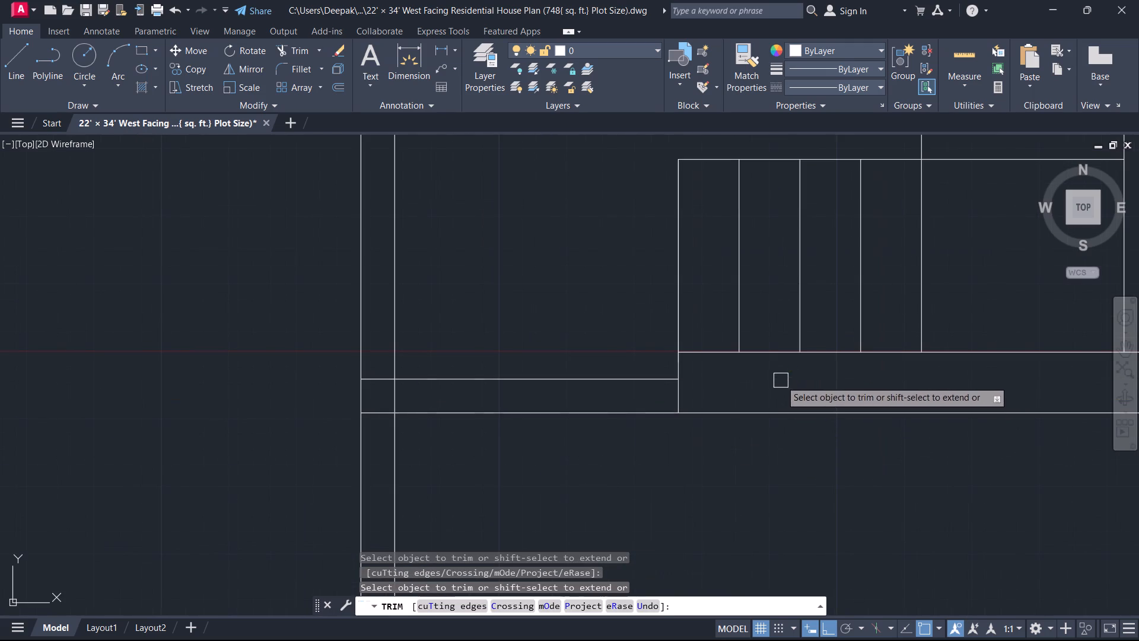
click(406, 337)
click(294, 326)
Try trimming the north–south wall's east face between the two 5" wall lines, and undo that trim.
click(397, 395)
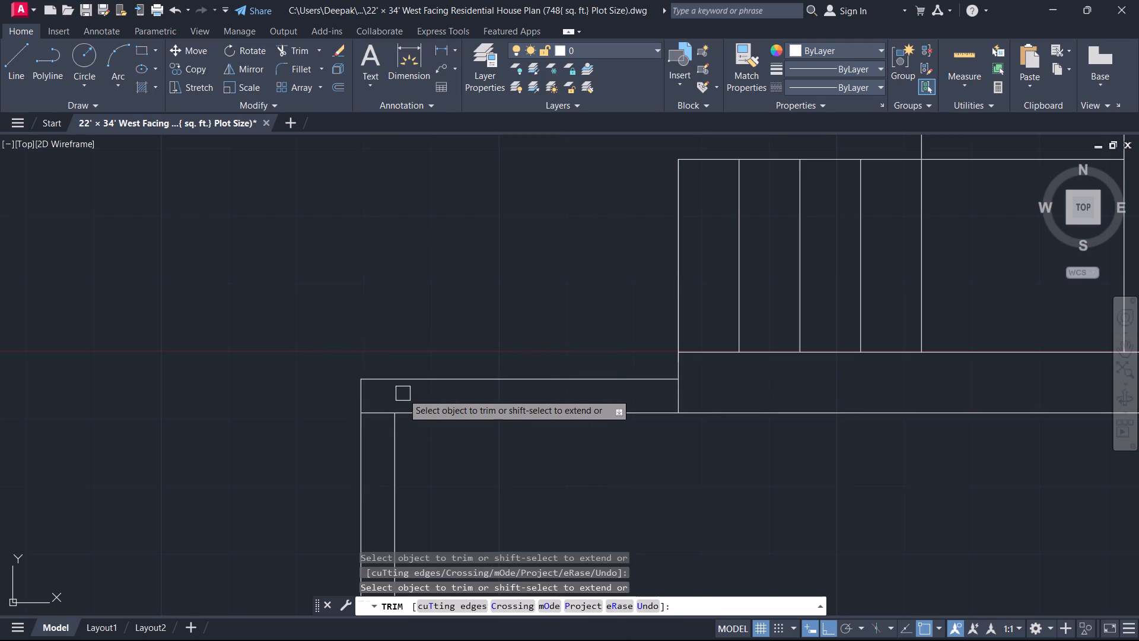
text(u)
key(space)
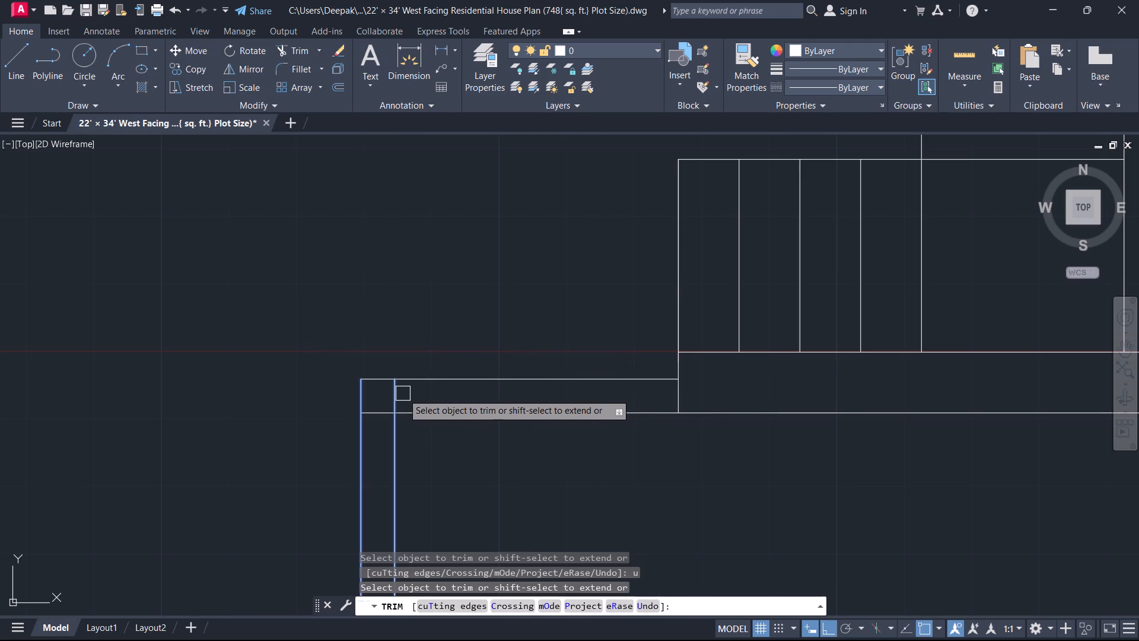
Trim the southern 5" wall line's stub between the two faces of the north–south wall.
click(375, 417)
key(Escape)
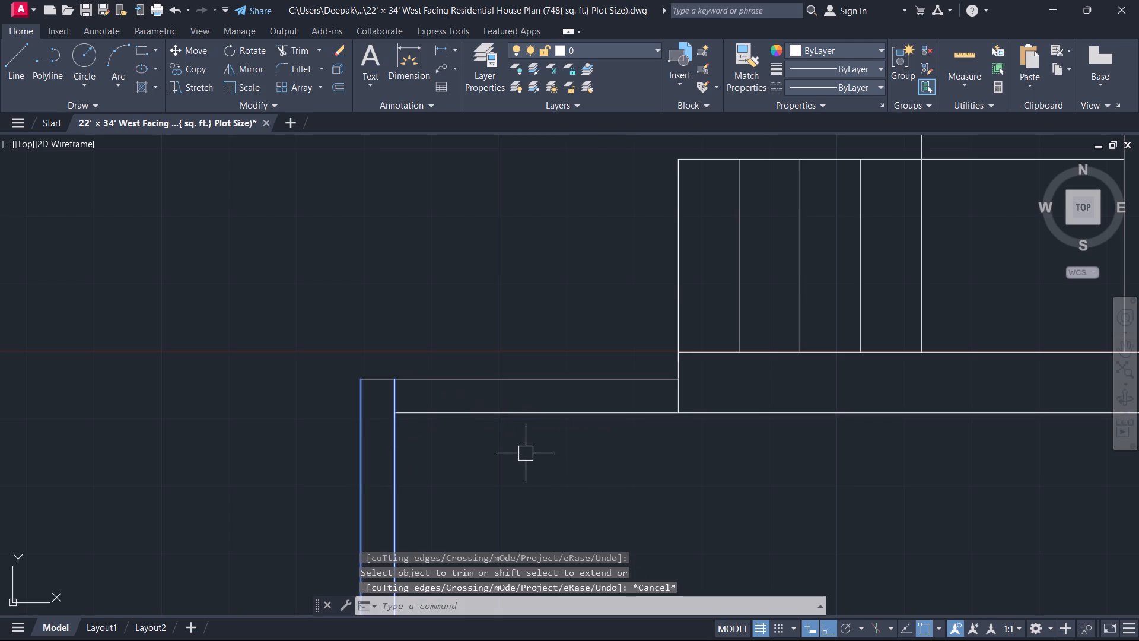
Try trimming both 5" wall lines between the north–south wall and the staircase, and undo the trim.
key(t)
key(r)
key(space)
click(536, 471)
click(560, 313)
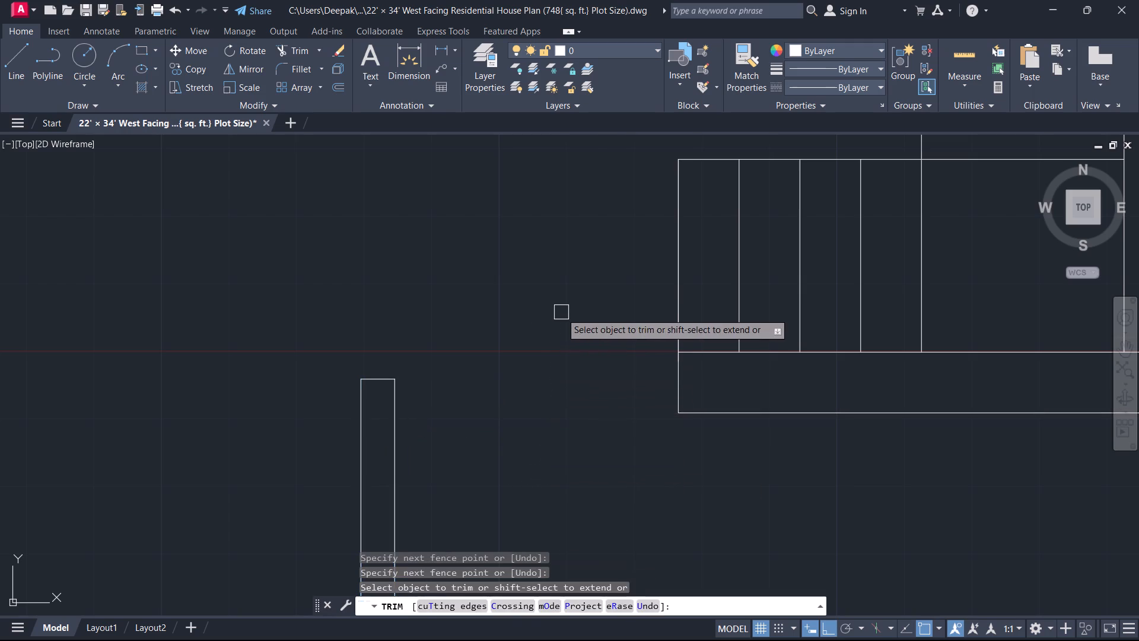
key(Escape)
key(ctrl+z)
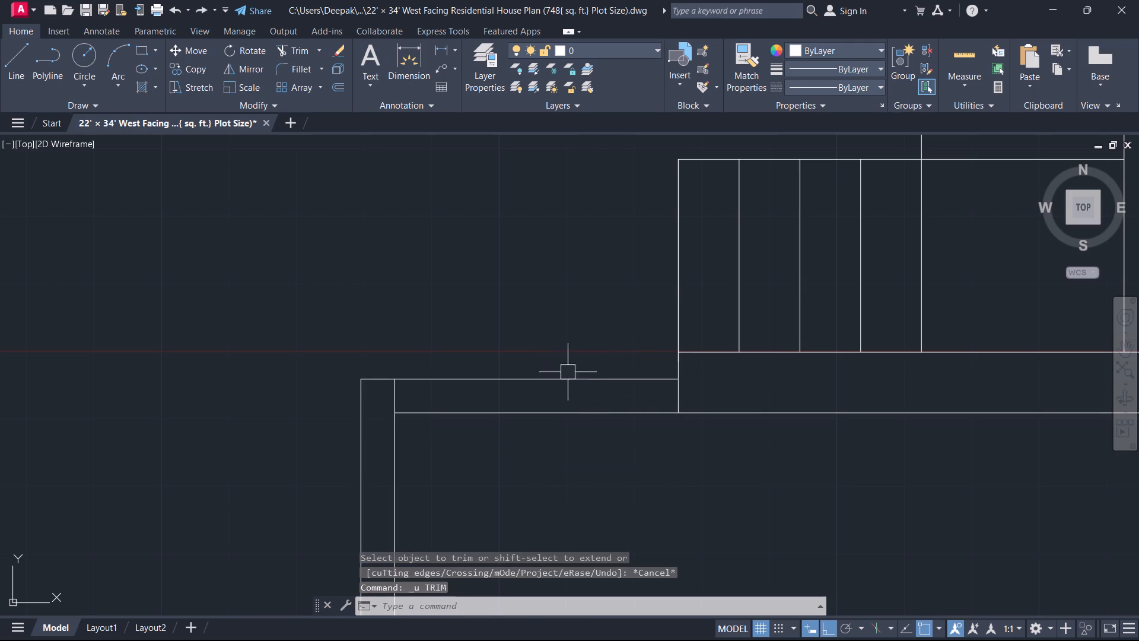
Draw two crossing diagonal lines between the corners of the strip joining the north–south wall to the staircase.
key(l)
key(space)
click(673, 376)
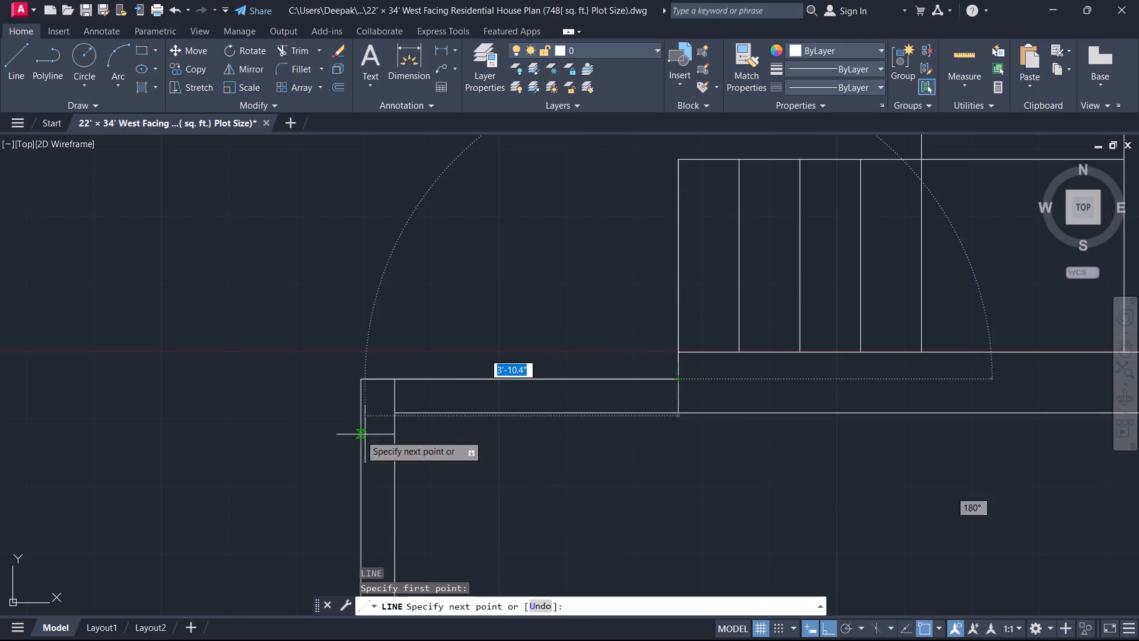
click(391, 409)
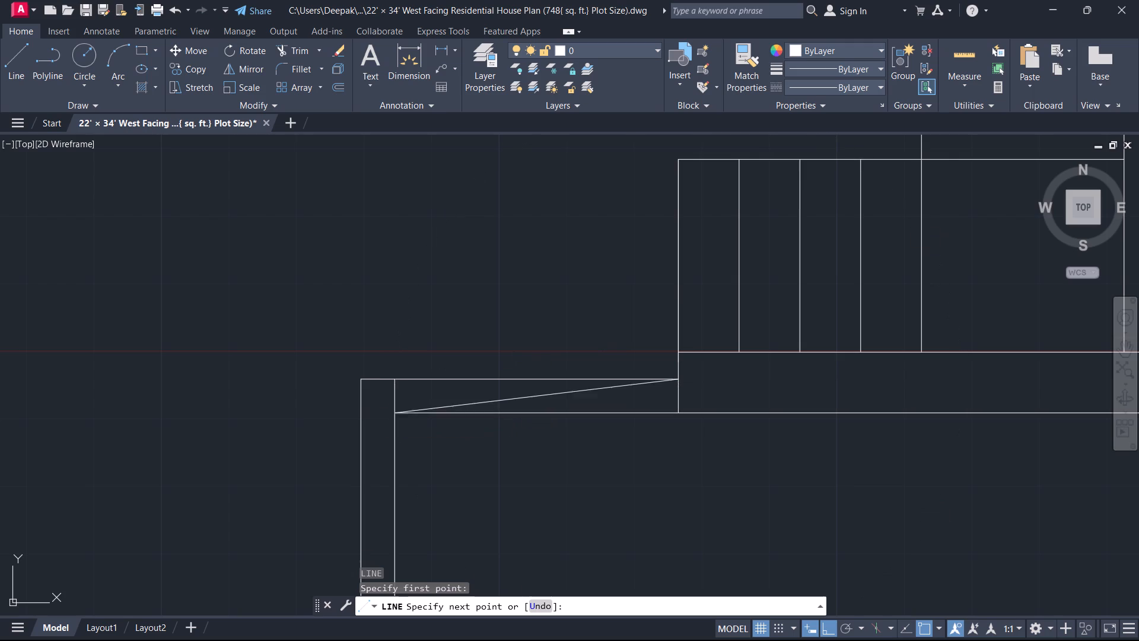
key(Escape)
key(space)
drag(677, 411, 671, 411)
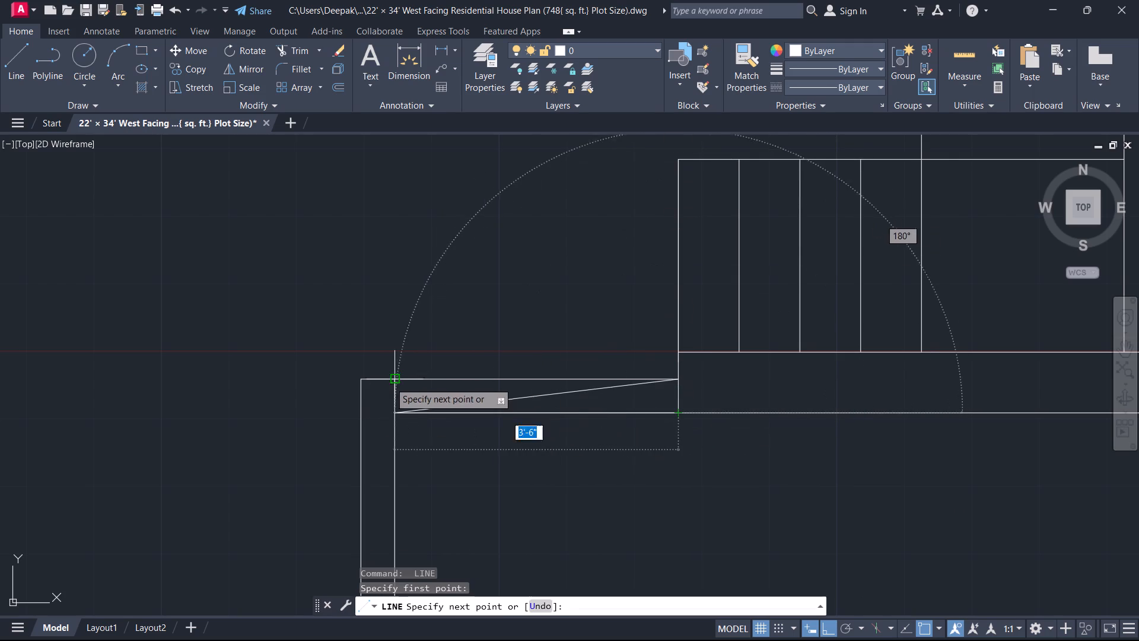
click(400, 383)
key(Escape)
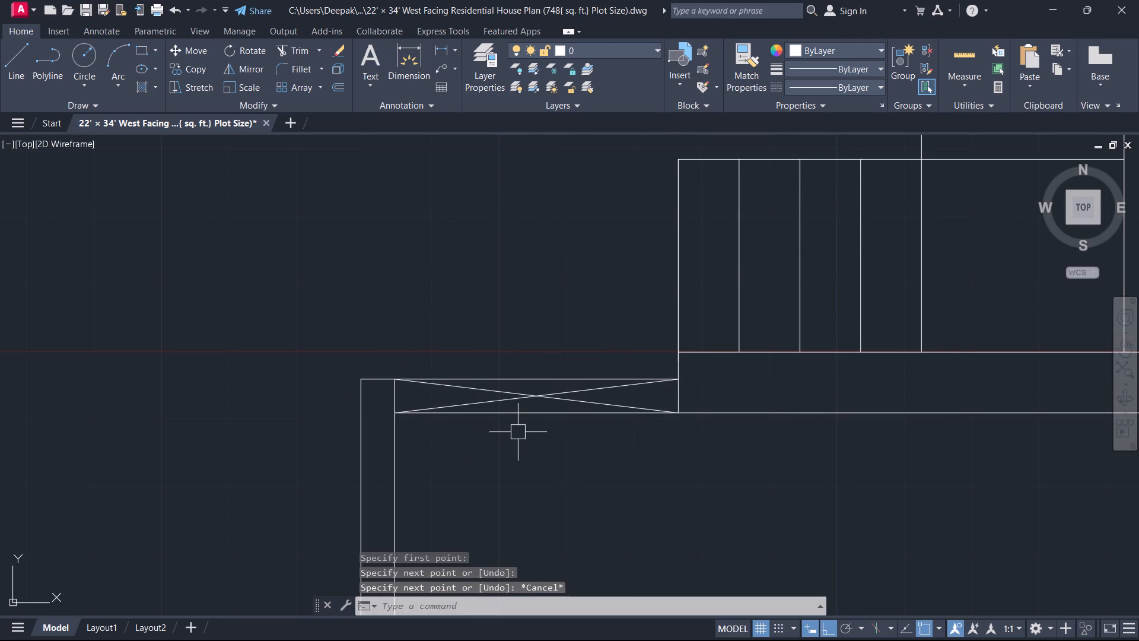
Delete the two wall lines bounding the crossed opening between the north–south wall and the staircase.
click(524, 423)
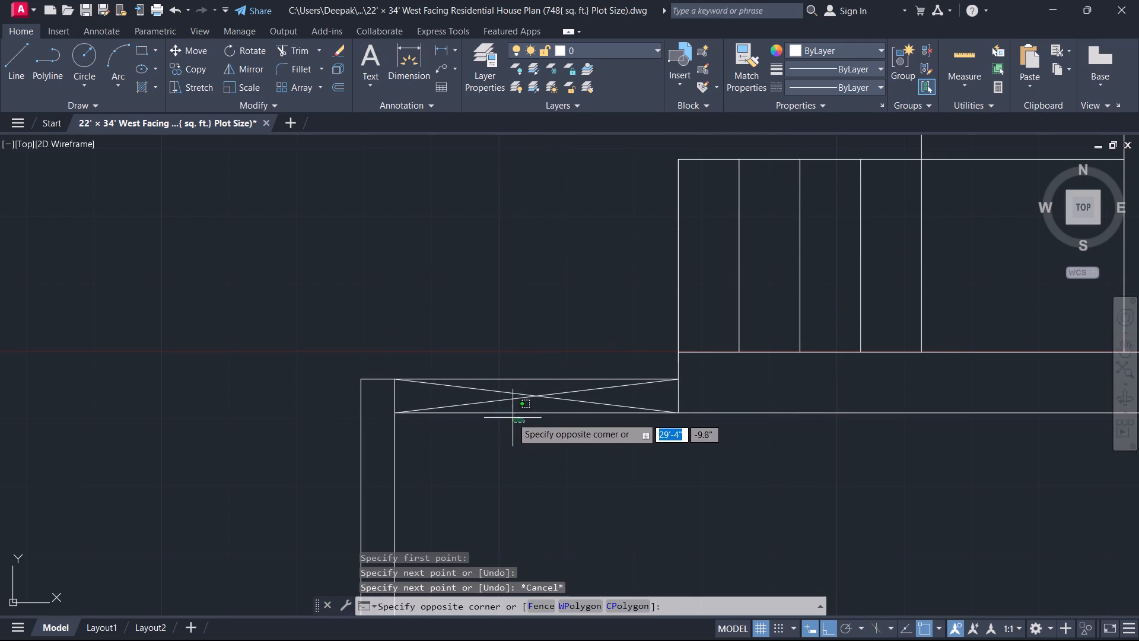
click(512, 417)
scroll(468, 423, up, 2)
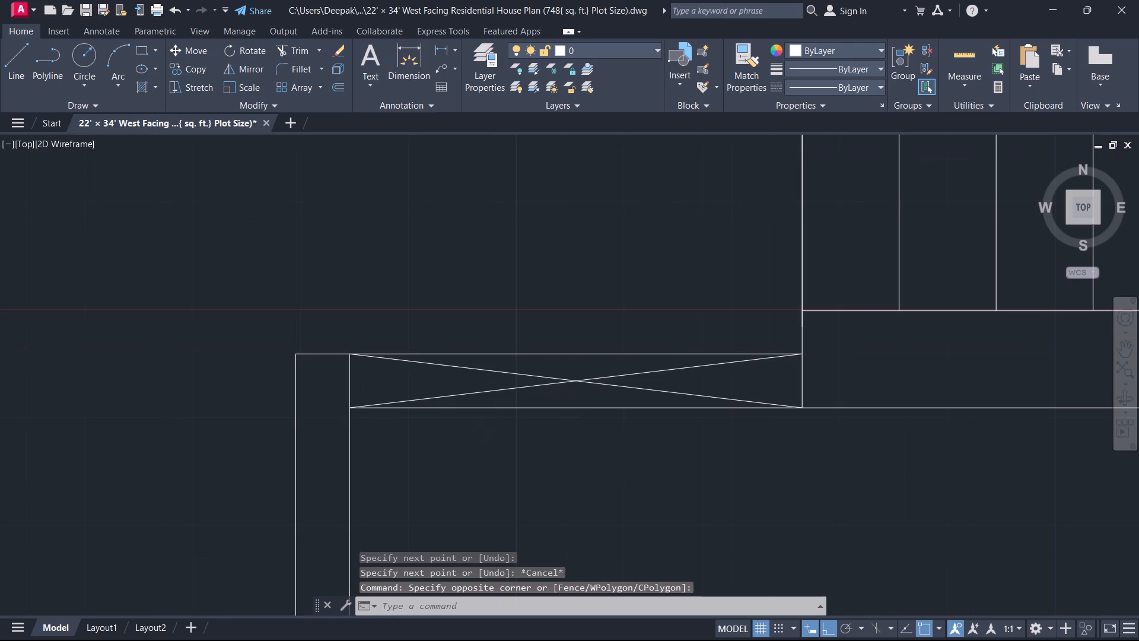
click(555, 402)
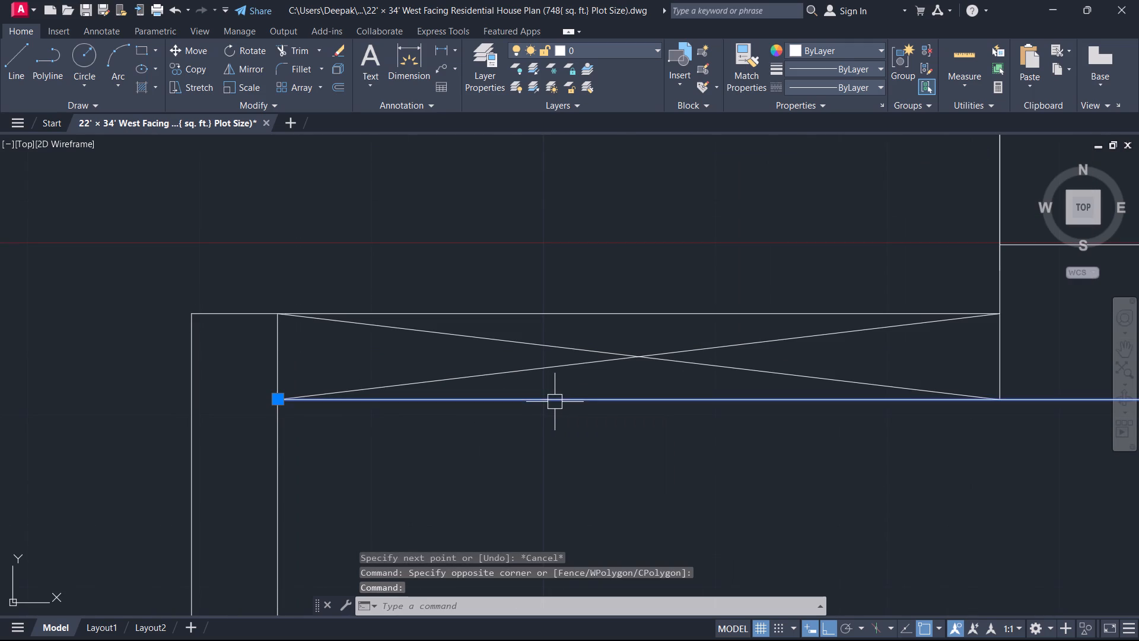
drag(605, 329, 605, 322)
drag(593, 289, 586, 284)
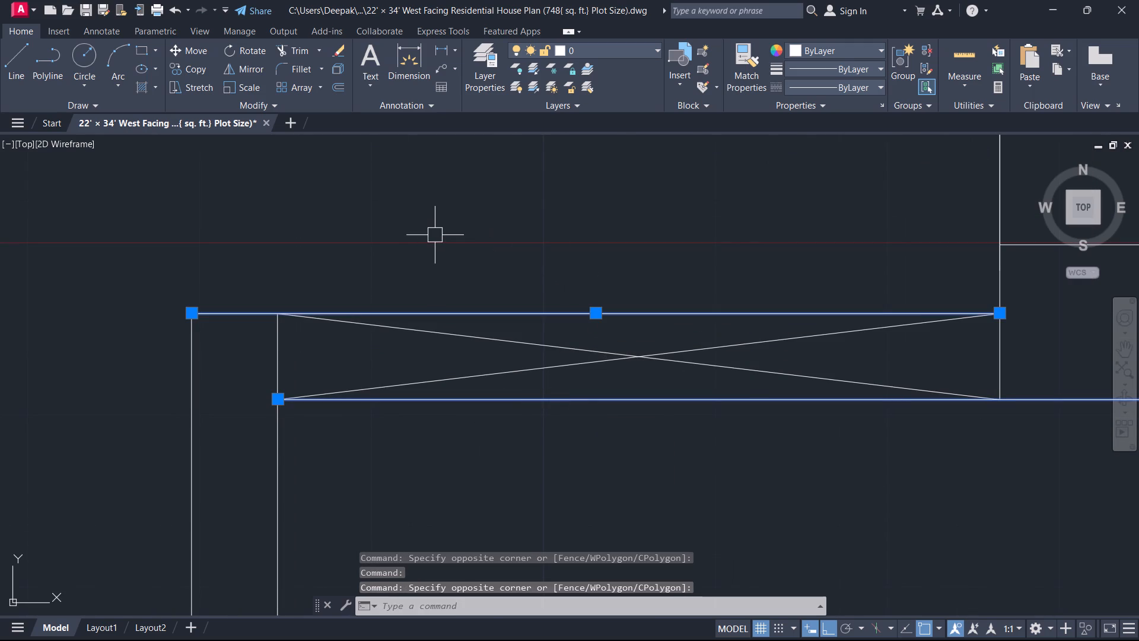
key(Delete)
Draw a short line closing the north end of the north–south wall beside the crossed opening.
scroll(500, 300, down, 4)
scroll(551, 351, down, 1)
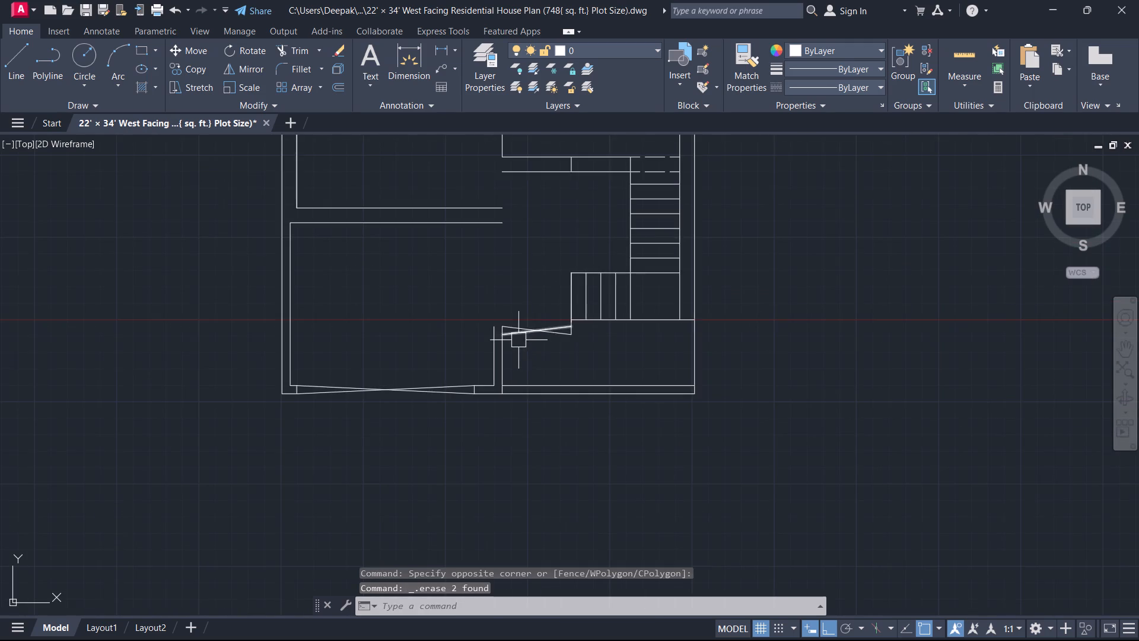
scroll(508, 342, up, 2)
text(l)
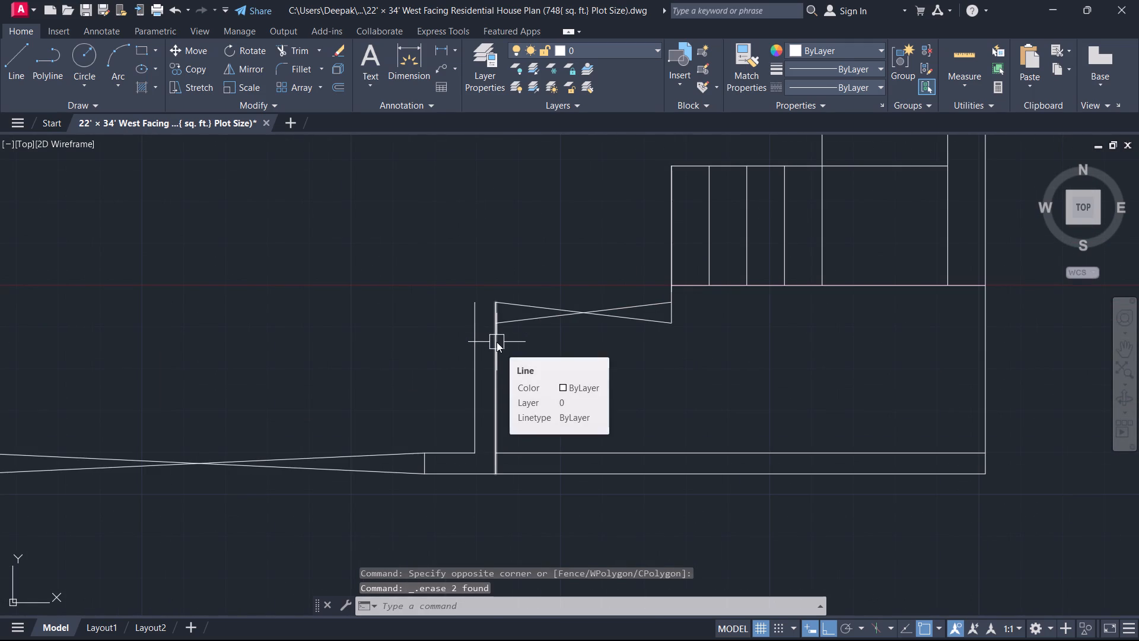
key(space)
scroll(475, 274, up, 3)
click(528, 365)
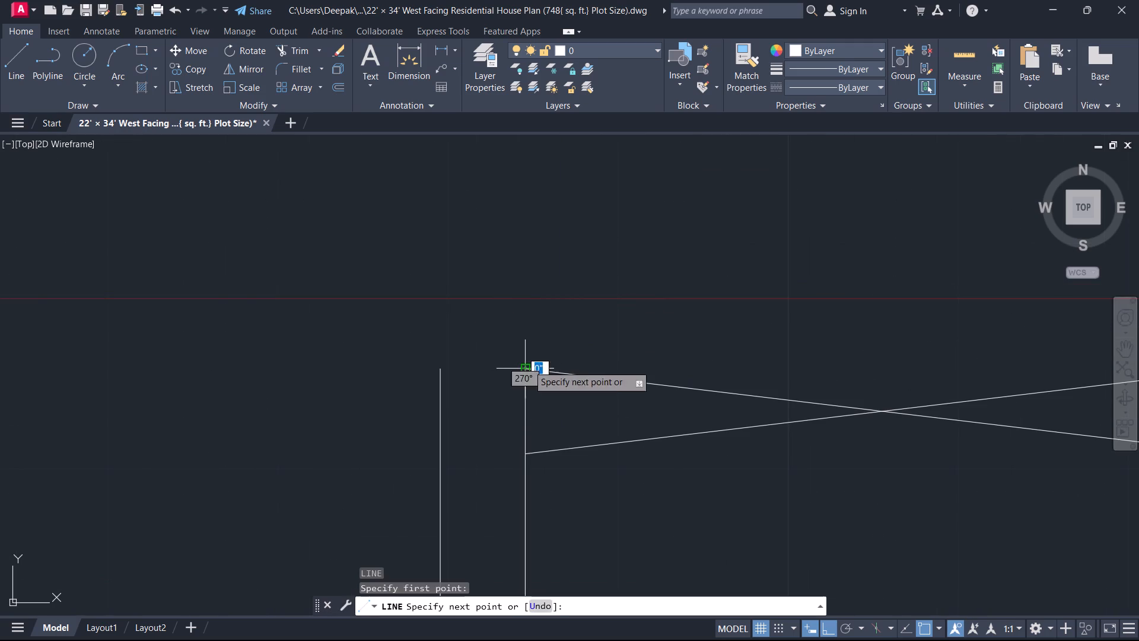
click(440, 367)
key(Escape)
scroll(456, 358, down, 4)
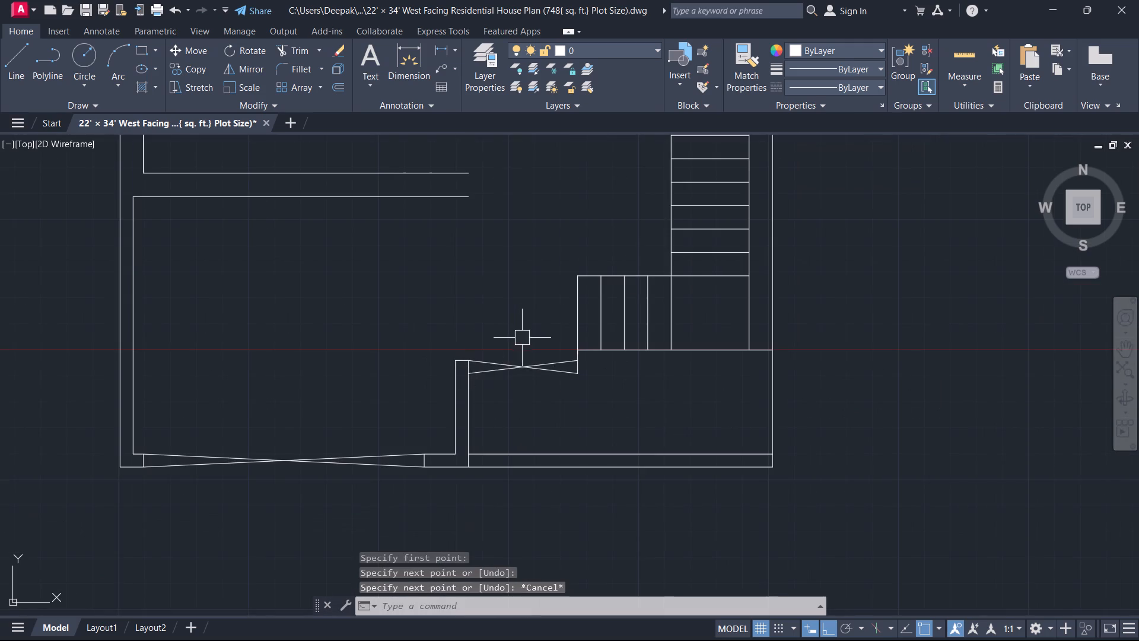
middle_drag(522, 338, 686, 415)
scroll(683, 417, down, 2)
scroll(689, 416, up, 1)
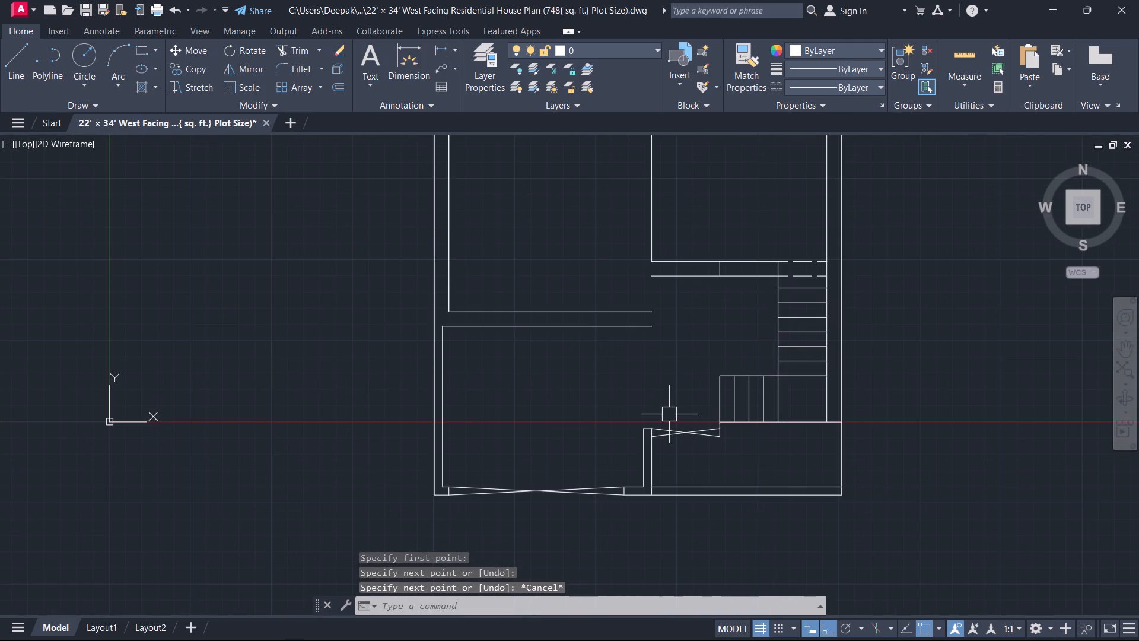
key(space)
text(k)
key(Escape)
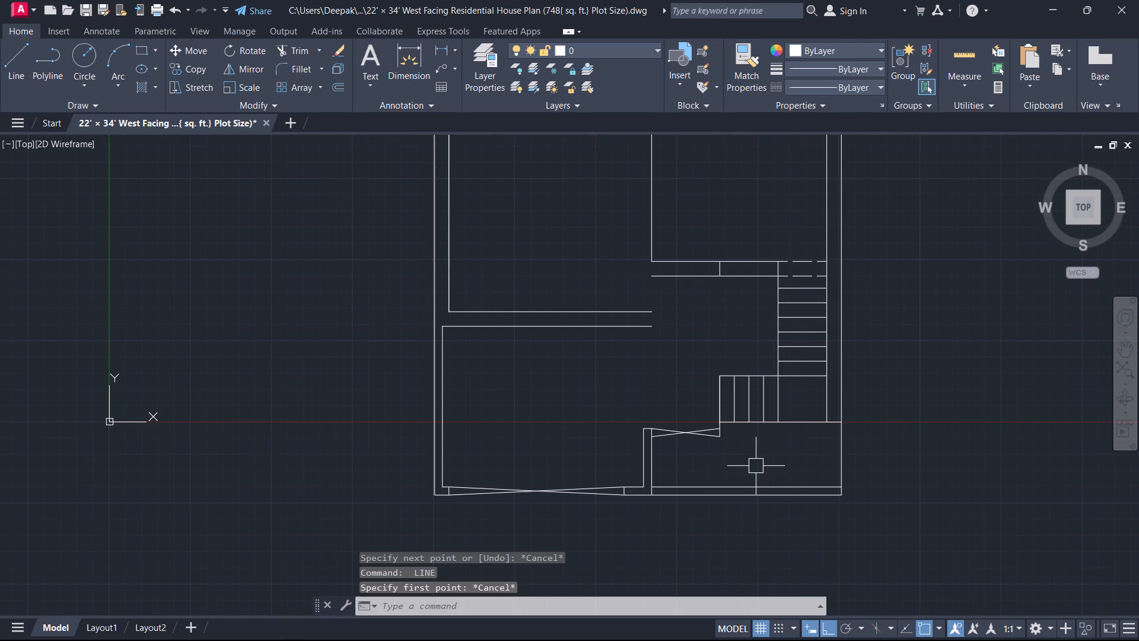
Draw a line from the crossed opening's southeast corner east to the outer face of the east wall.
key(l)
key(space)
scroll(727, 461, up, 3)
click(707, 384)
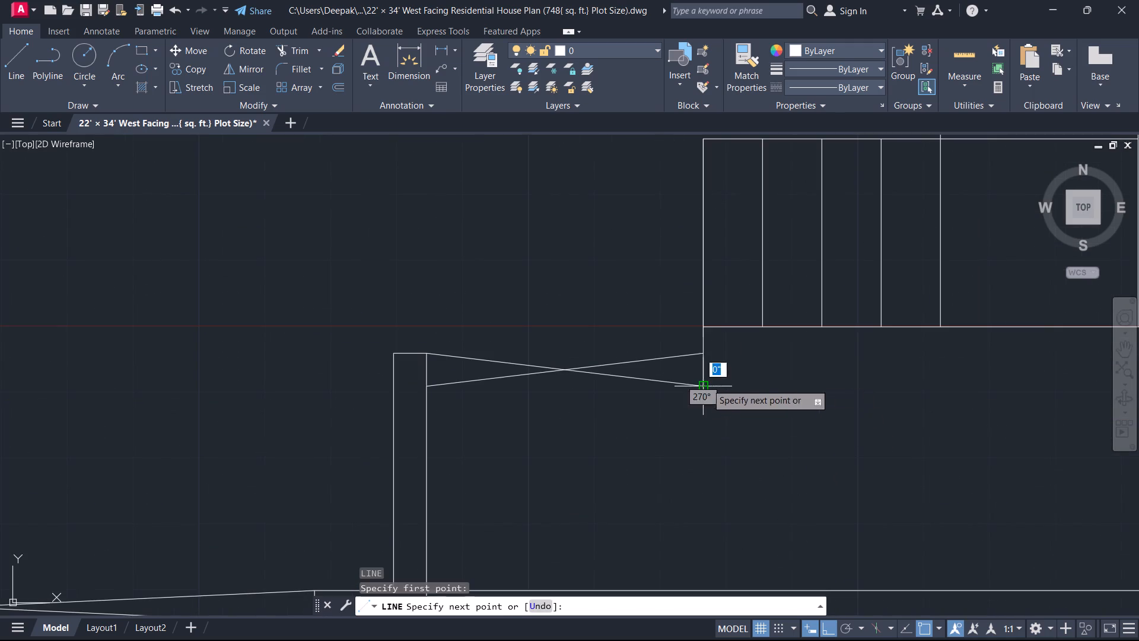
scroll(797, 382, down, 3)
middle_drag(797, 382, 601, 402)
scroll(622, 409, up, 2)
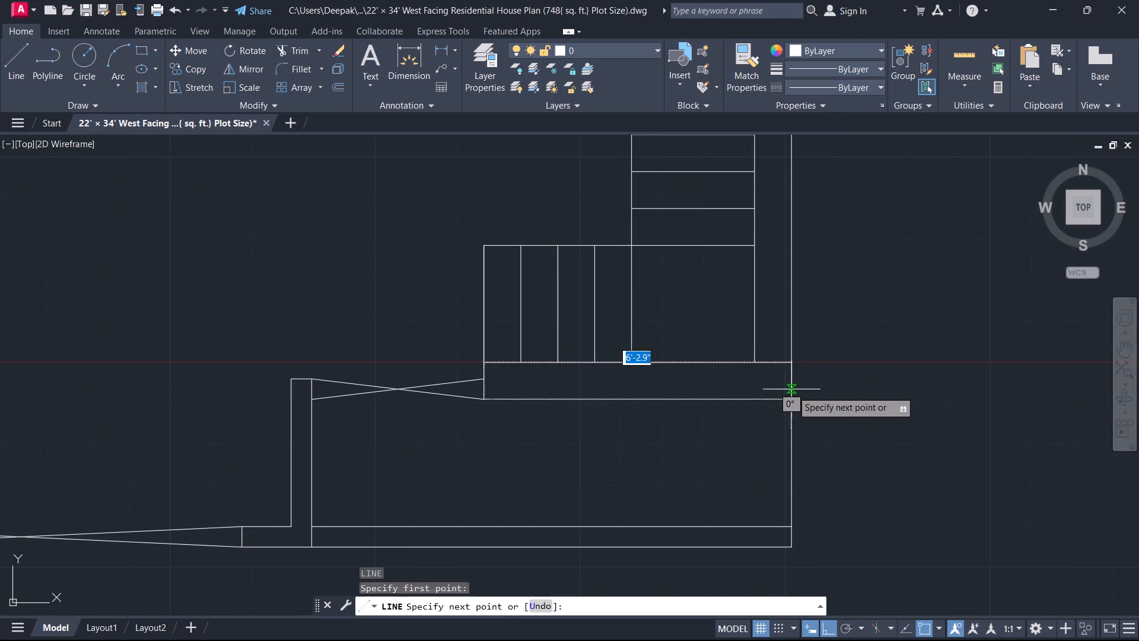
click(793, 398)
key(Escape)
Trim the staircase's southern line where it crosses the east wall between its inner and outer faces.
text(tr)
key(space)
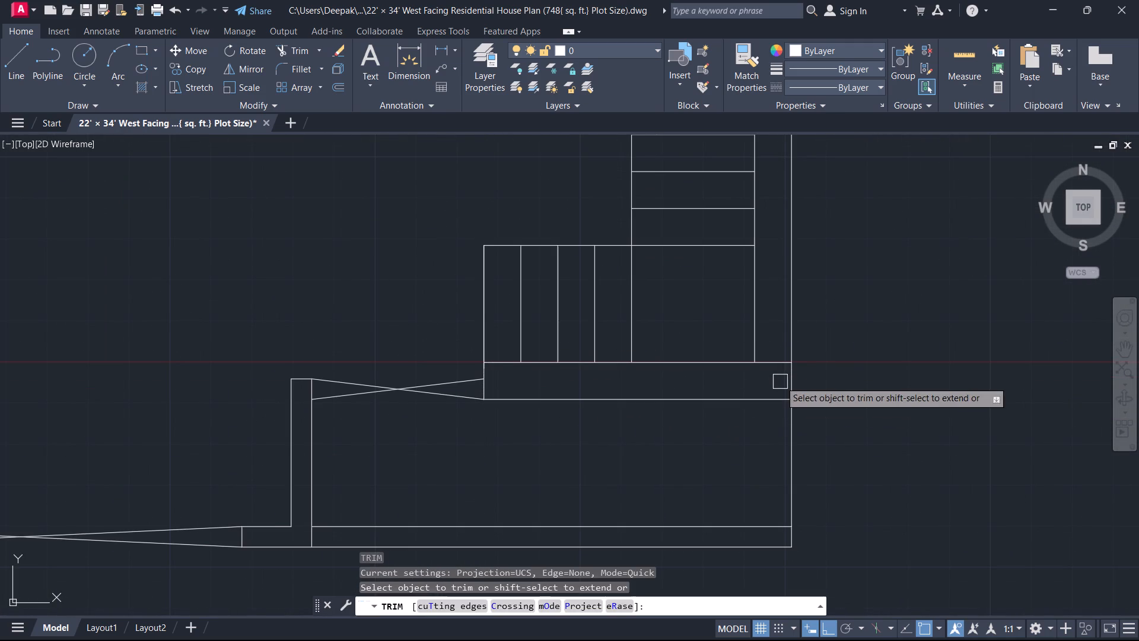
click(780, 363)
key(Escape)
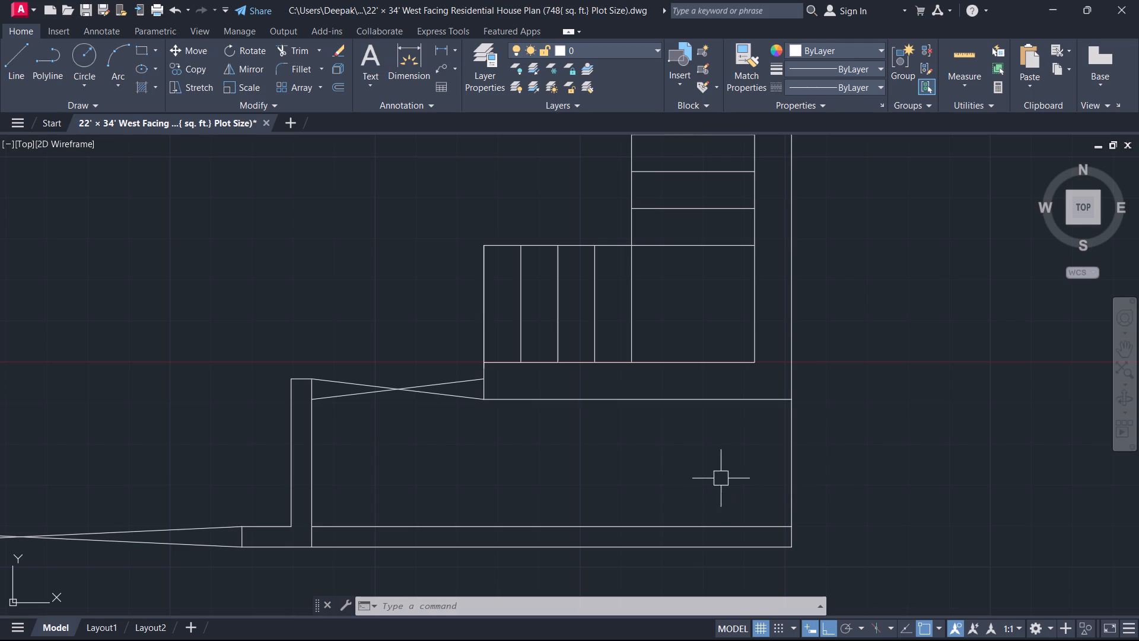
Trim away the south wall's inner line between the north–south wall and the east wall.
middle_drag(401, 436, 464, 480)
scroll(464, 480, down, 1)
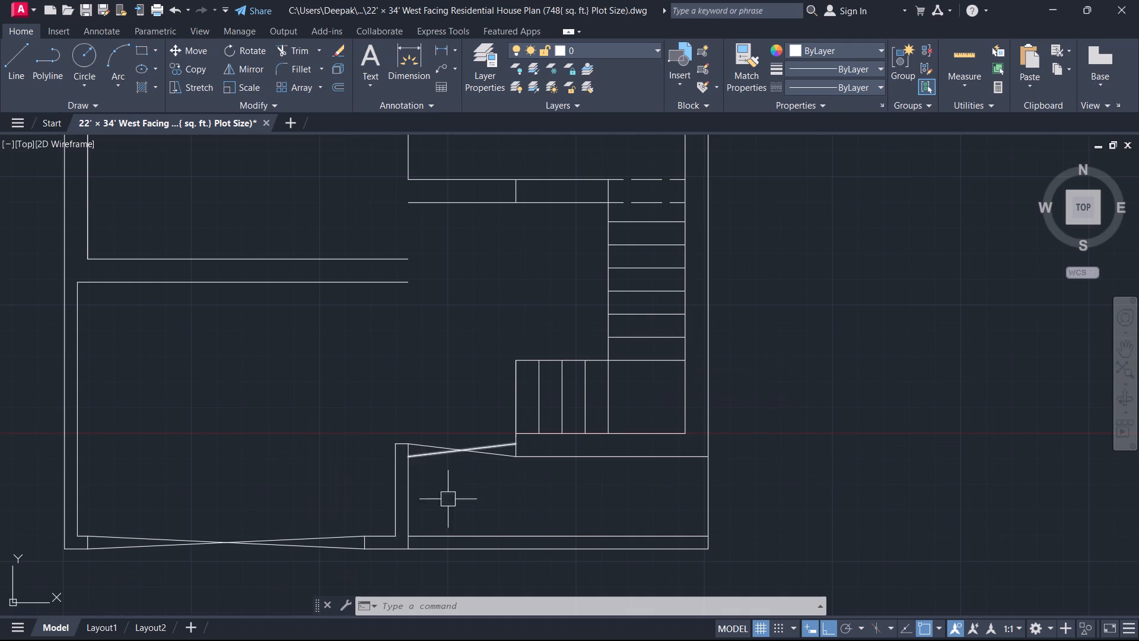
middle_drag(543, 515, 607, 510)
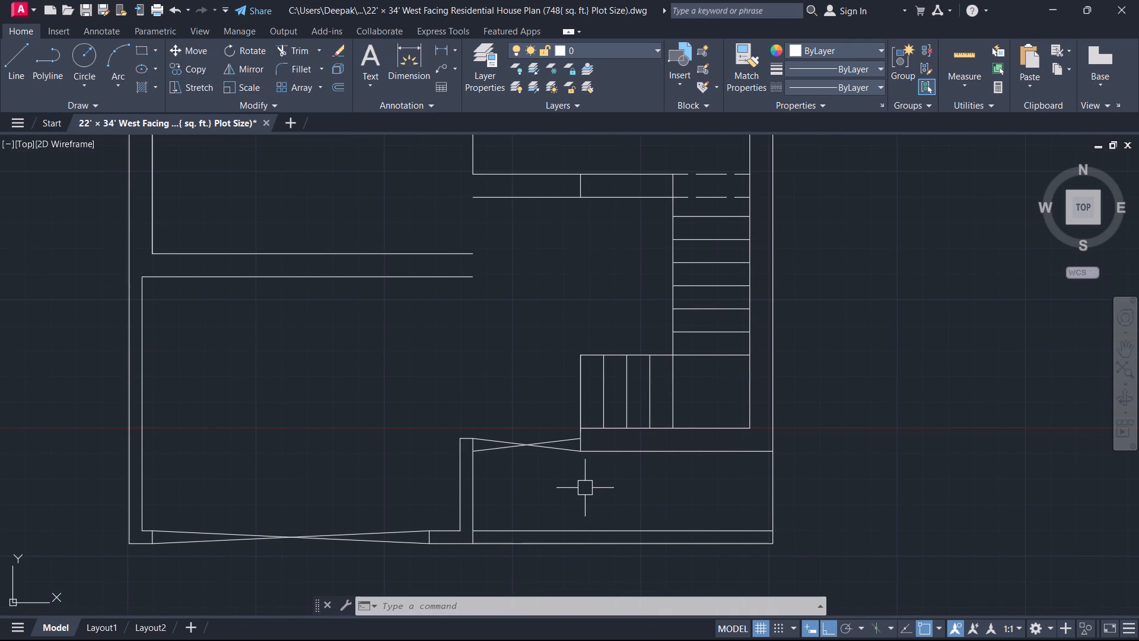
key(t)
key(r)
key(space)
click(586, 529)
key(Escape)
Draw a line from the east end of the middle room's south wall north to its east wall line's lower end.
scroll(581, 512, down, 1)
middle_drag(579, 511, 729, 496)
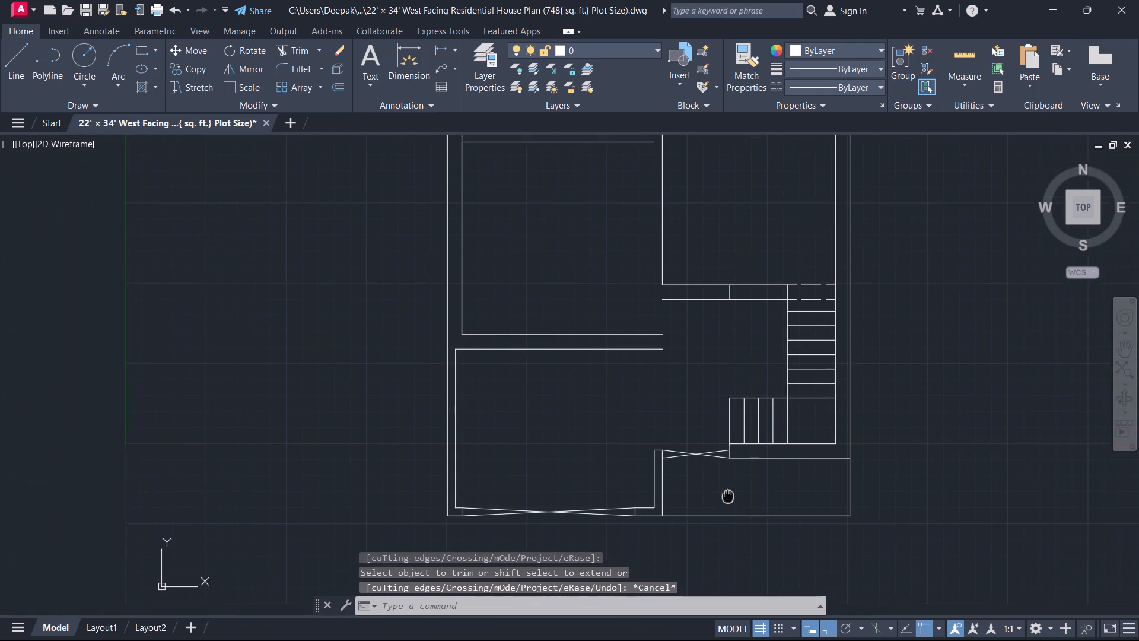
middle_drag(729, 496, 730, 499)
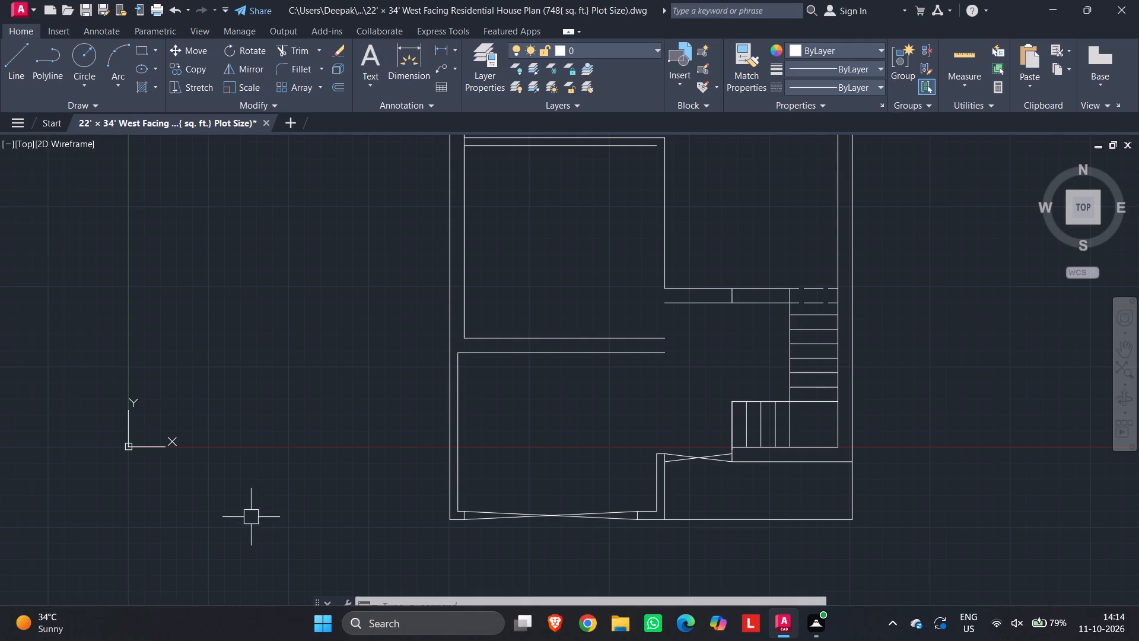
middle_drag(573, 419, 477, 424)
scroll(627, 269, up, 1)
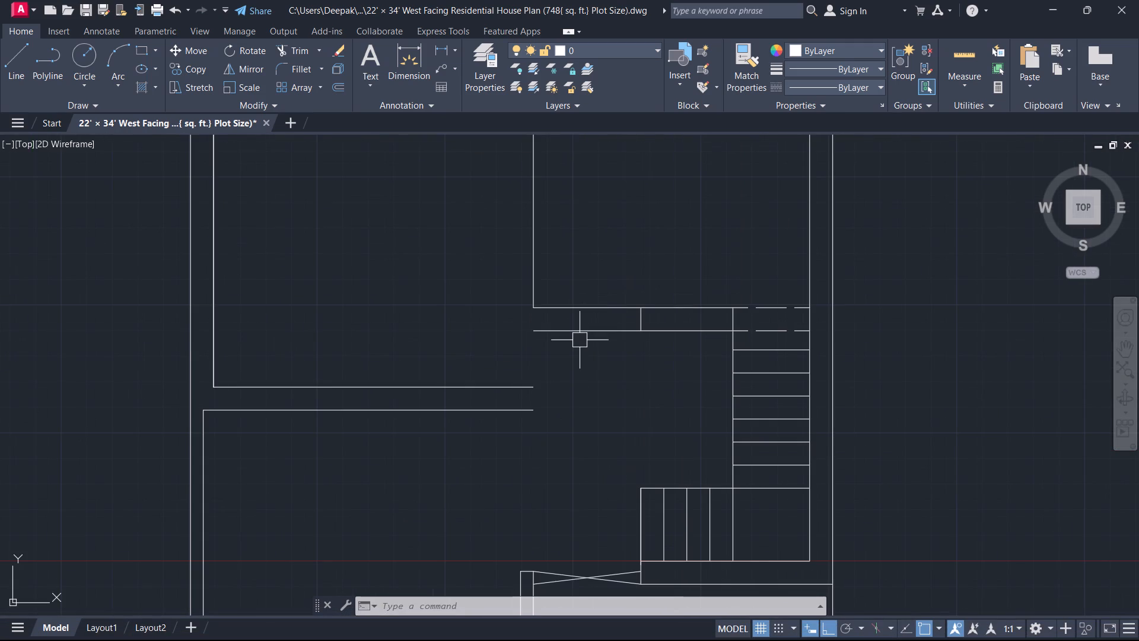
key(l)
key(space)
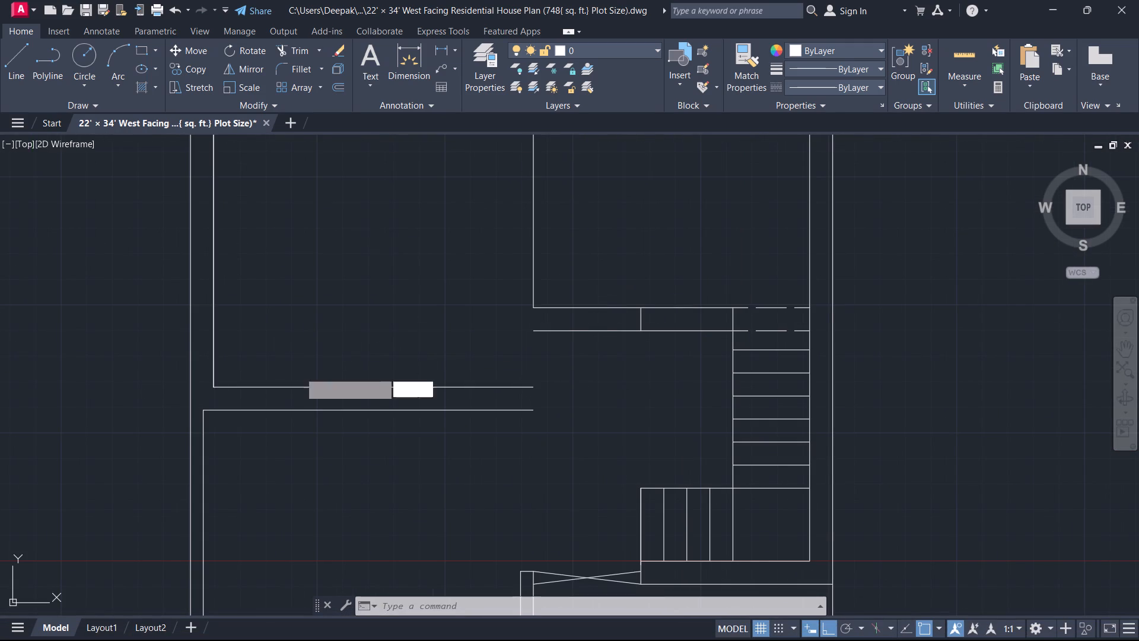
click(534, 414)
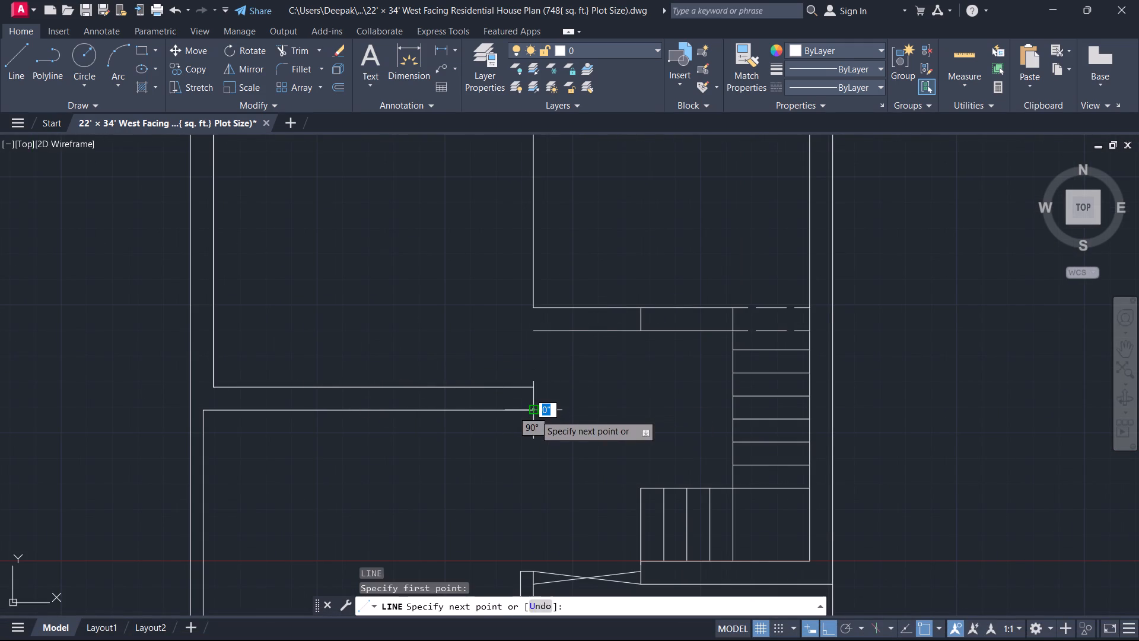
key(Escape)
key(space)
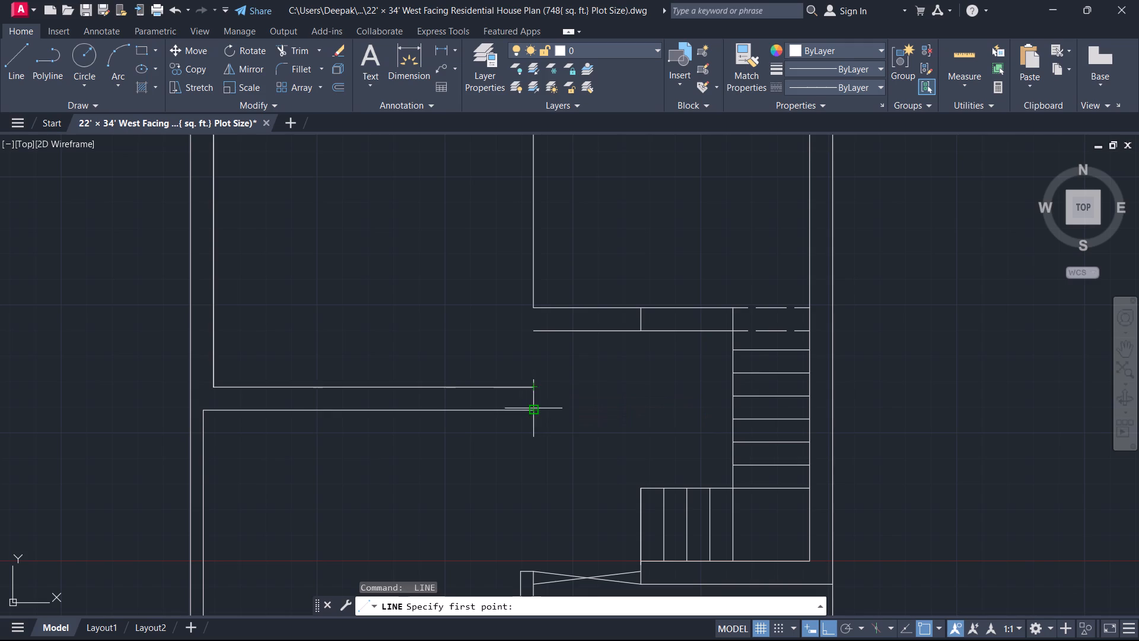
click(533, 408)
click(533, 303)
key(Escape)
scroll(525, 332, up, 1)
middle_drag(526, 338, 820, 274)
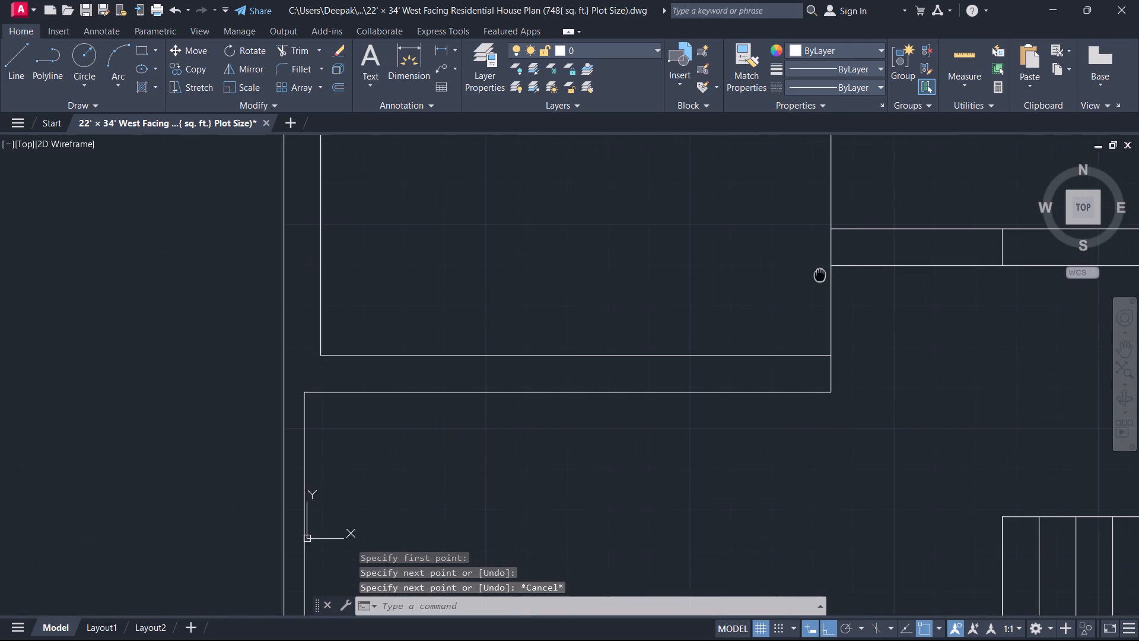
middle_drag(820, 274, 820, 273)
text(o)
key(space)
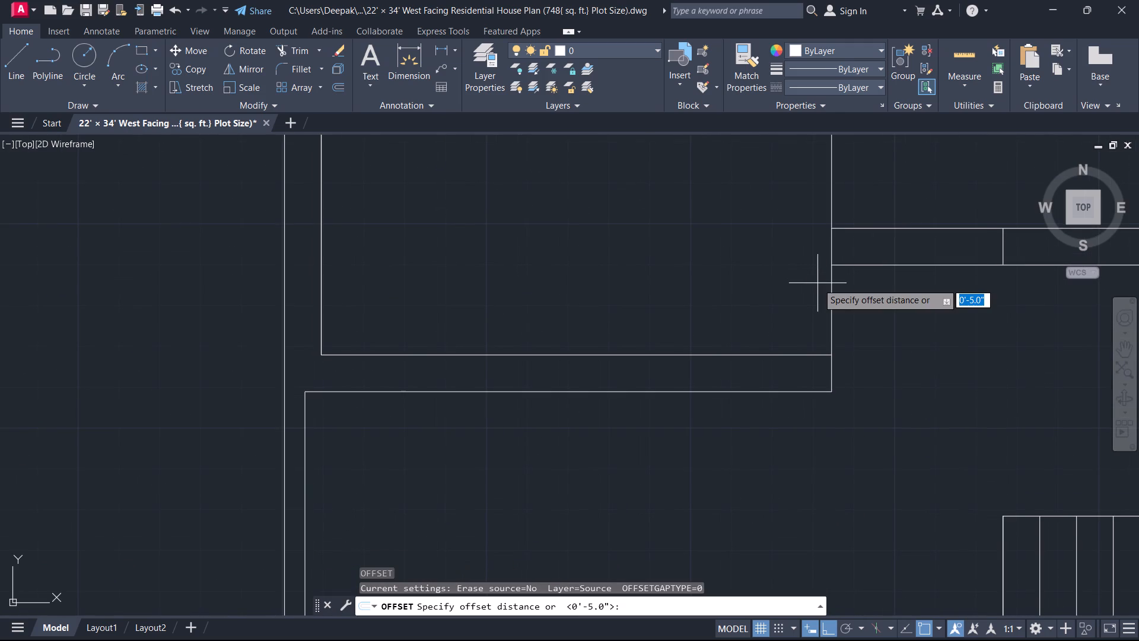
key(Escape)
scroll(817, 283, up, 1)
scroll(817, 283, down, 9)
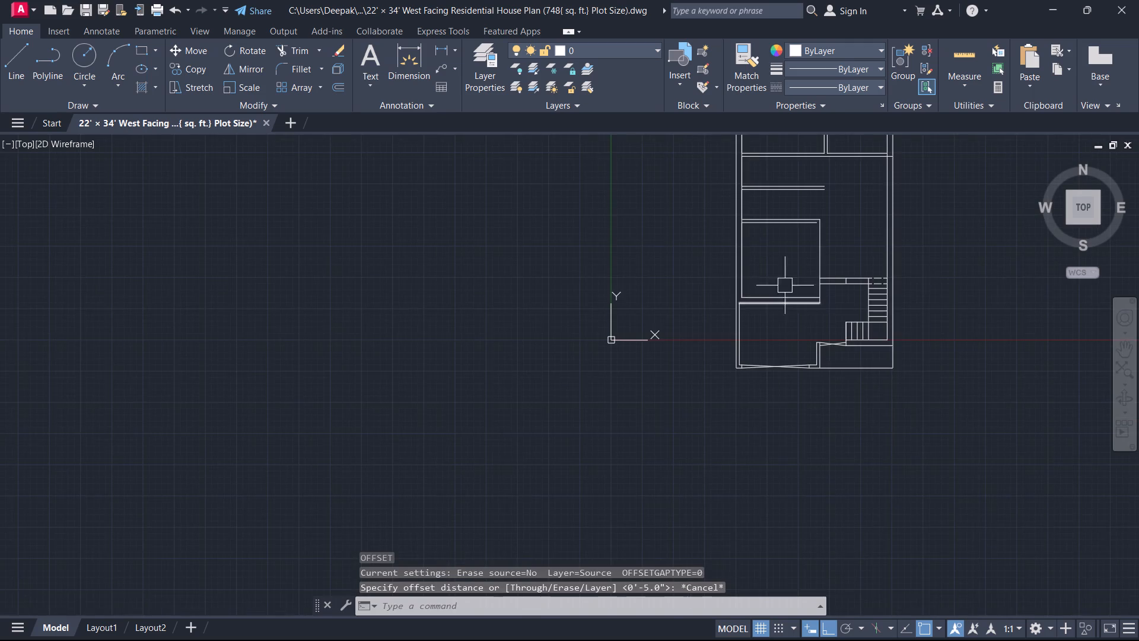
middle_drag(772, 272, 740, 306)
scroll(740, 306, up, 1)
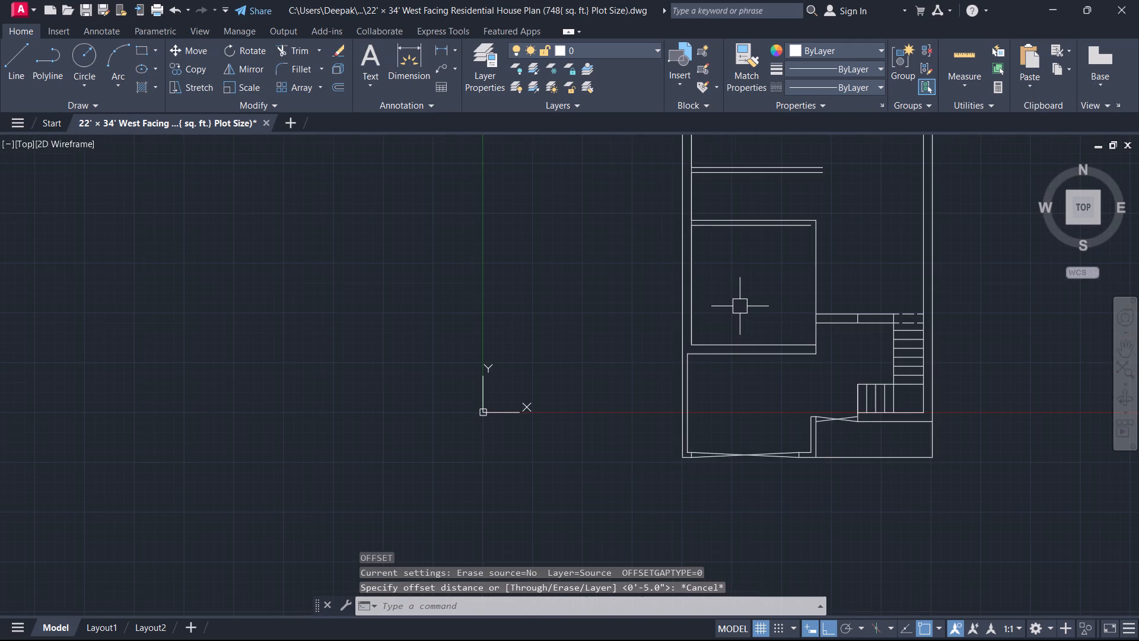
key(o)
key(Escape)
Offset the middle room's east wall line 5" west, into the room.
text(o 5)
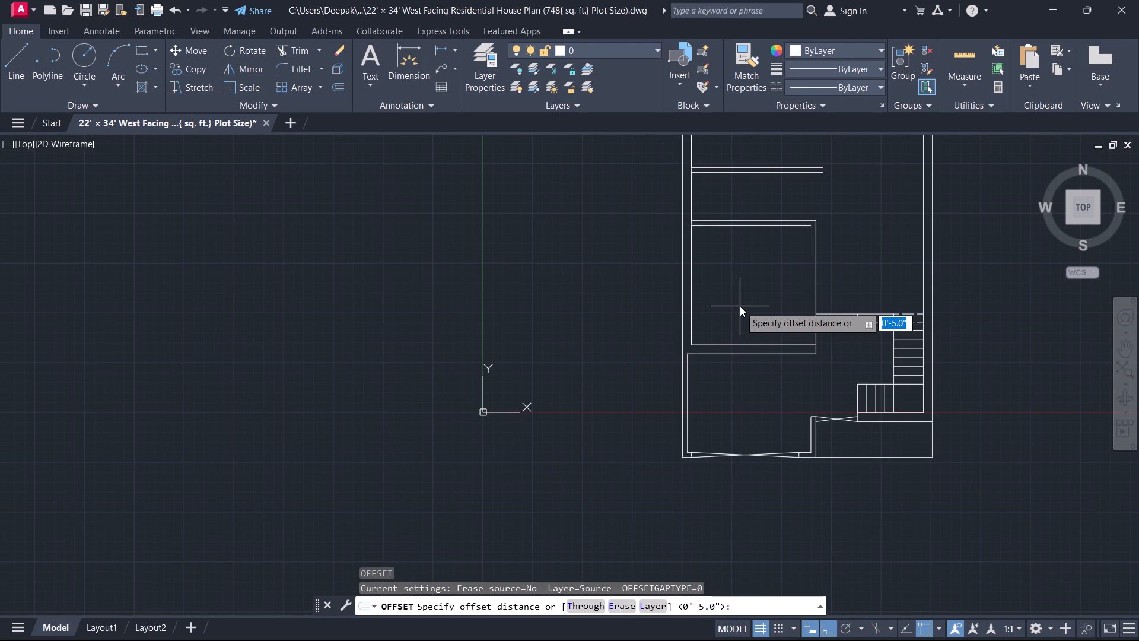
key(Return)
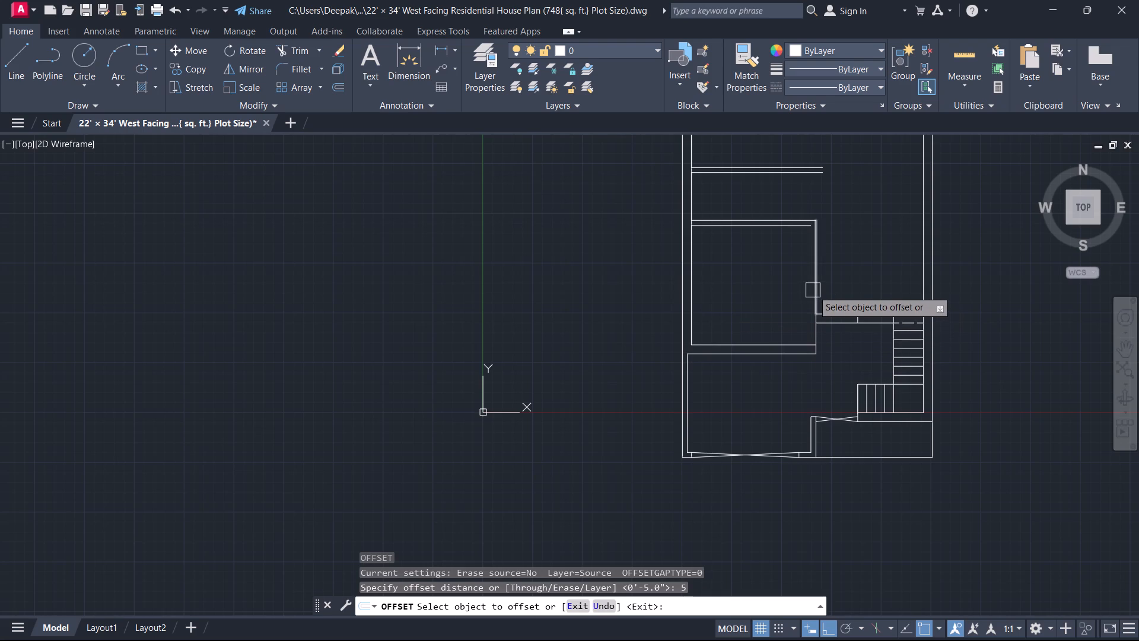
click(814, 291)
click(793, 287)
key(Escape)
Extend the offset east wall line south to the inner face of the middle room's south wall.
text(ex)
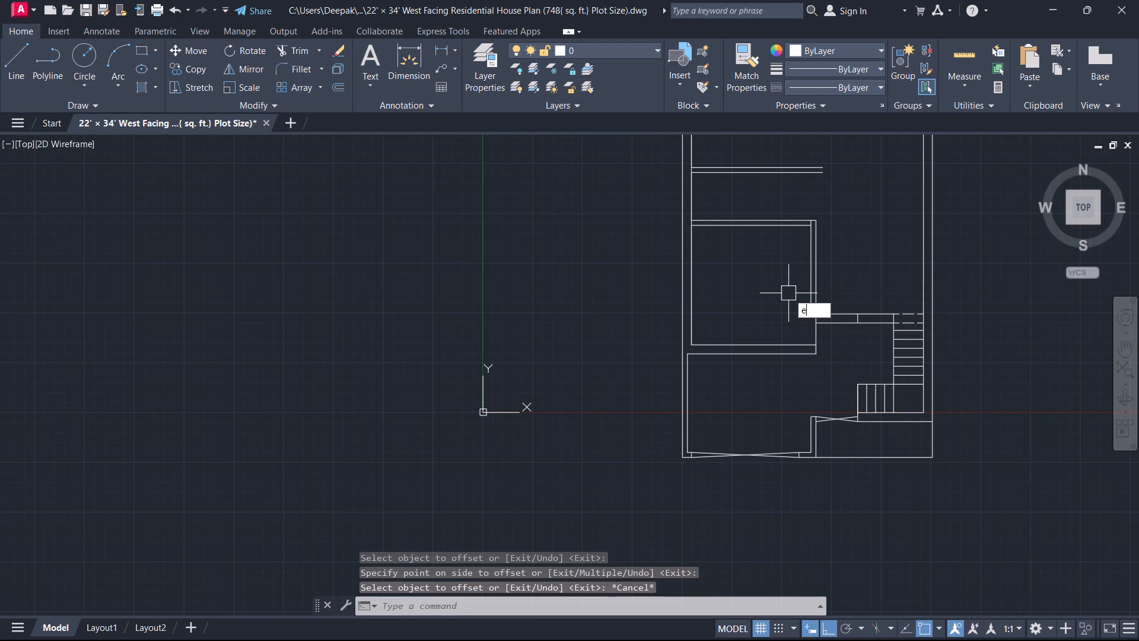
key(space)
key(space)
click(807, 300)
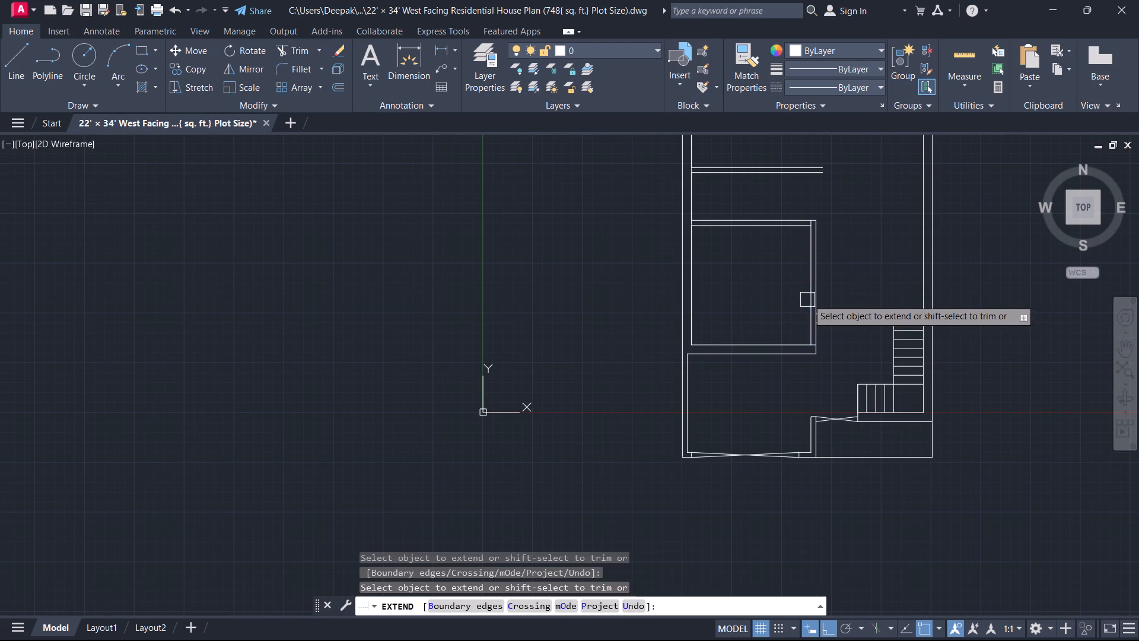
key(Escape)
Trim the south wall's inner line between the two faces of the middle room's east wall.
scroll(823, 388, up, 2)
text(tr)
key(space)
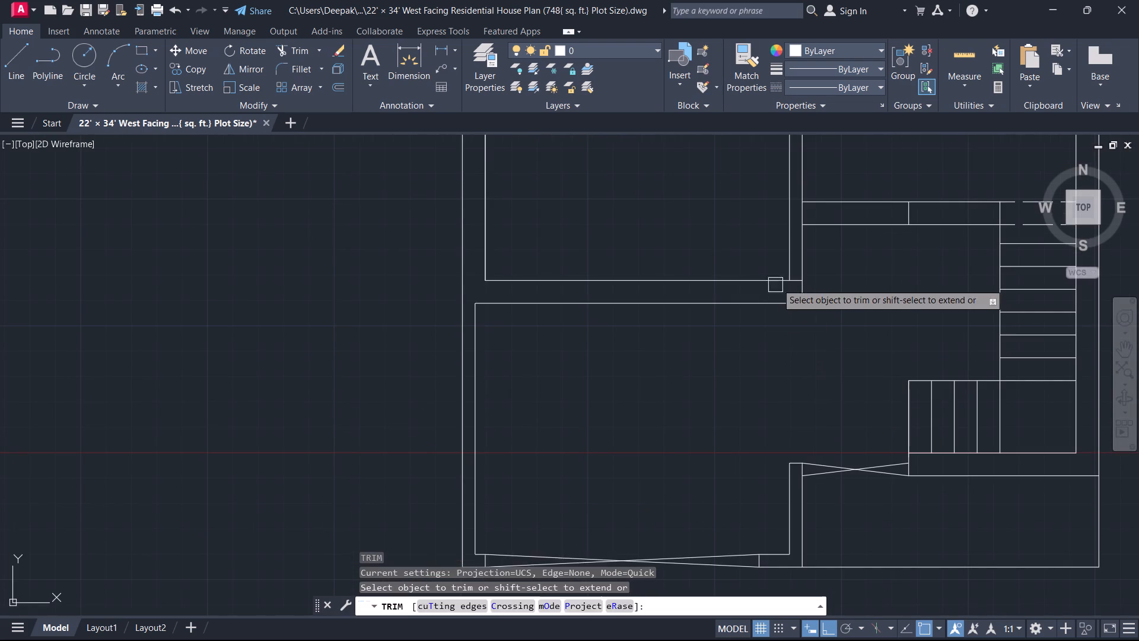
scroll(785, 270, up, 3)
click(812, 313)
scroll(682, 260, down, 5)
middle_drag(682, 259, 692, 526)
scroll(733, 444, up, 2)
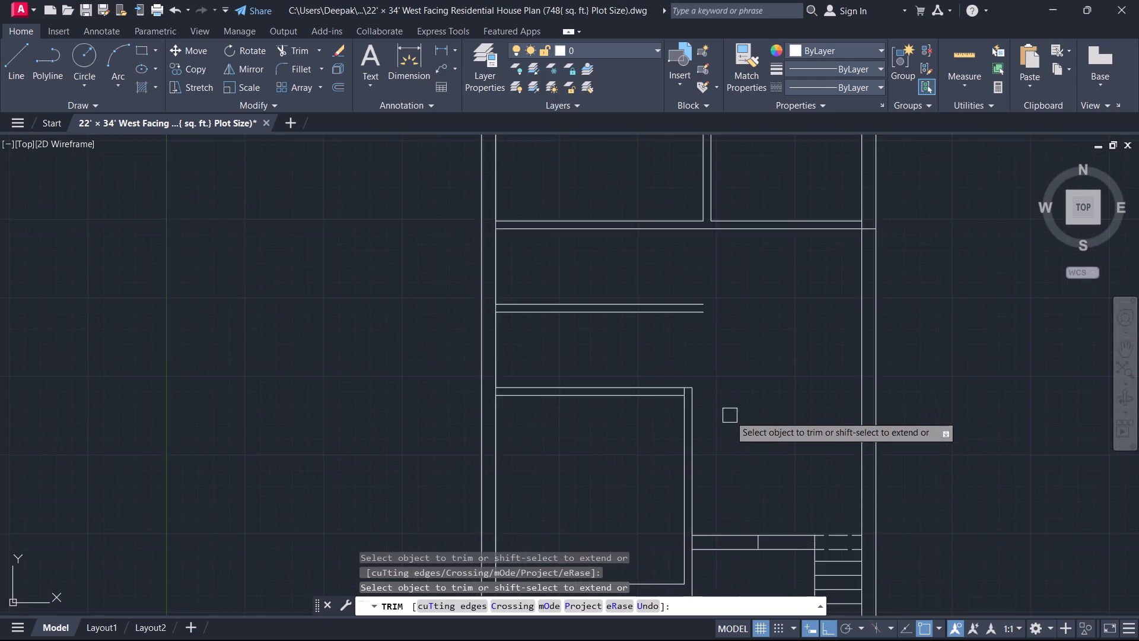
scroll(728, 414, up, 2)
key(Escape)
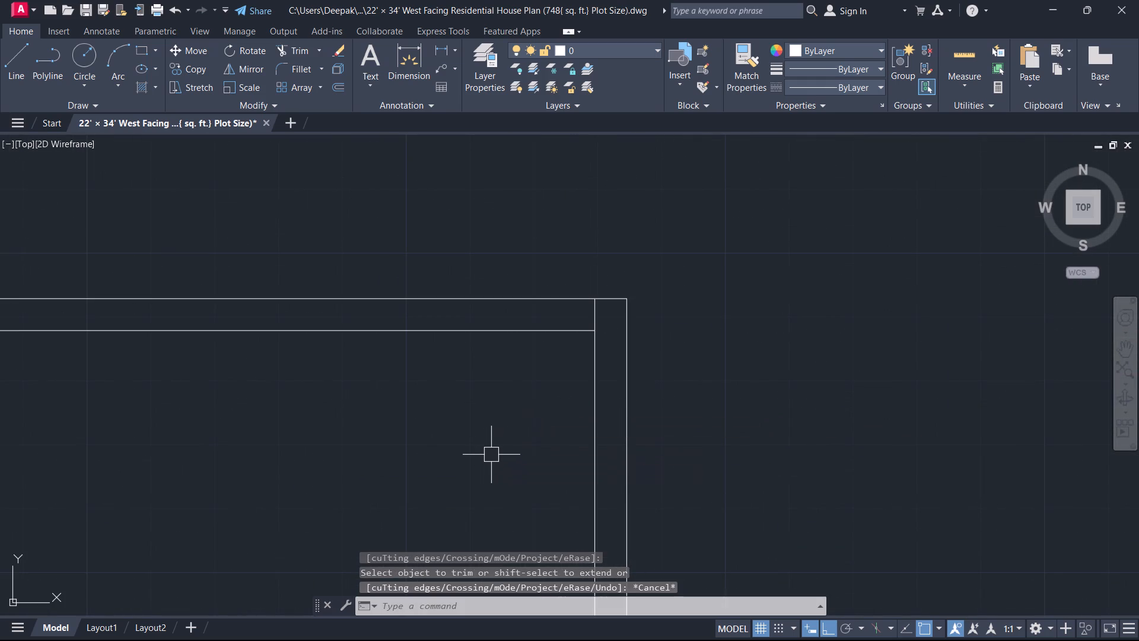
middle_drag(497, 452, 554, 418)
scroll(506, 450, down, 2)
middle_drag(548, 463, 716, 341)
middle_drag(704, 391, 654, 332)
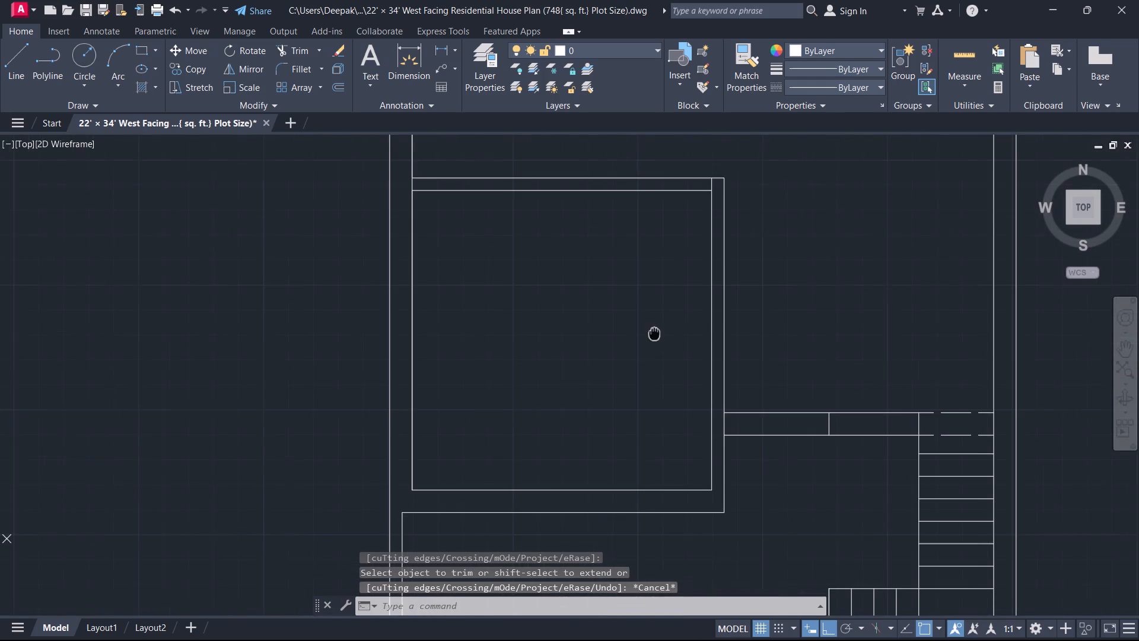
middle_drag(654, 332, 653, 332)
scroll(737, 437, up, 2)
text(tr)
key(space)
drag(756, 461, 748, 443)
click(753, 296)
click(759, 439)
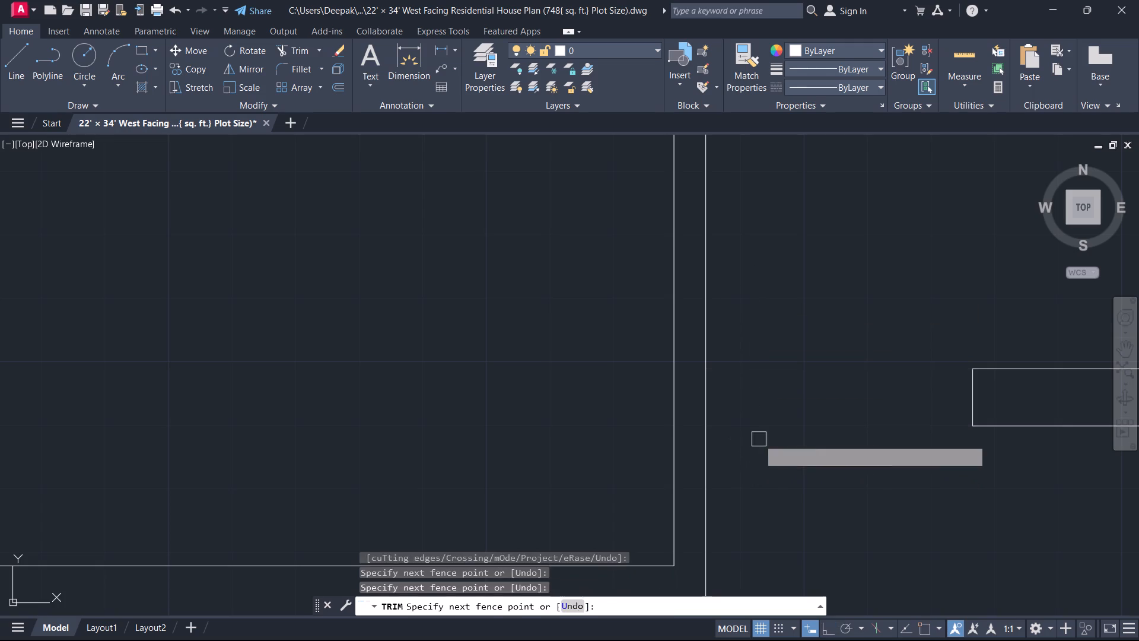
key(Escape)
Join the two collinear segments of the middle room's east wall outer face into one line.
drag(744, 484, 736, 483)
click(691, 431)
click(716, 331)
click(707, 316)
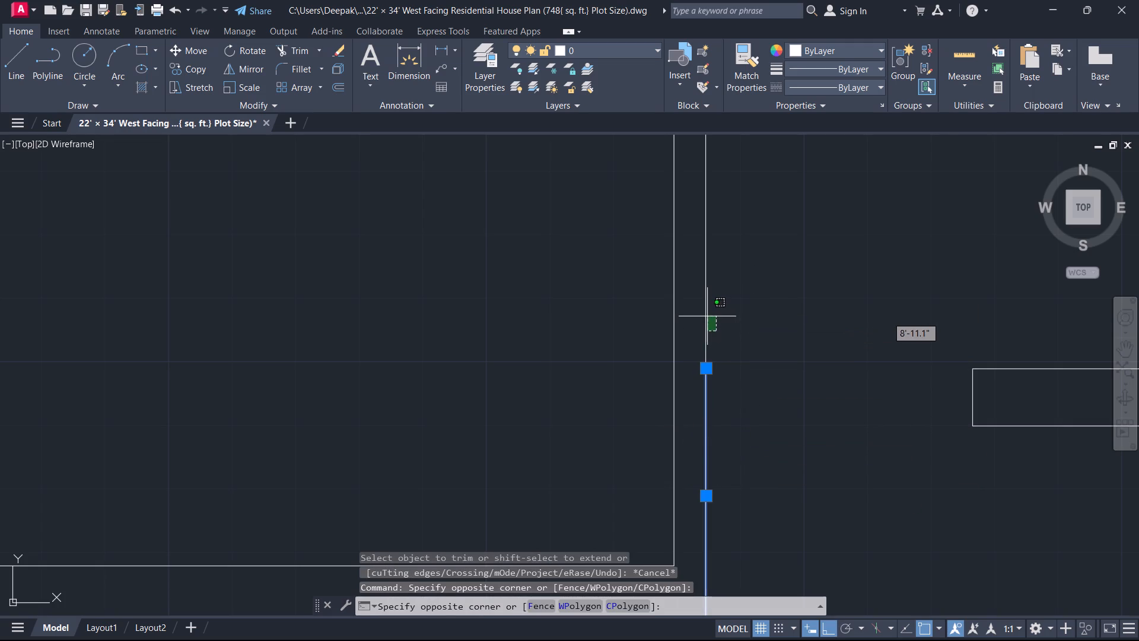
click(707, 316)
click(699, 318)
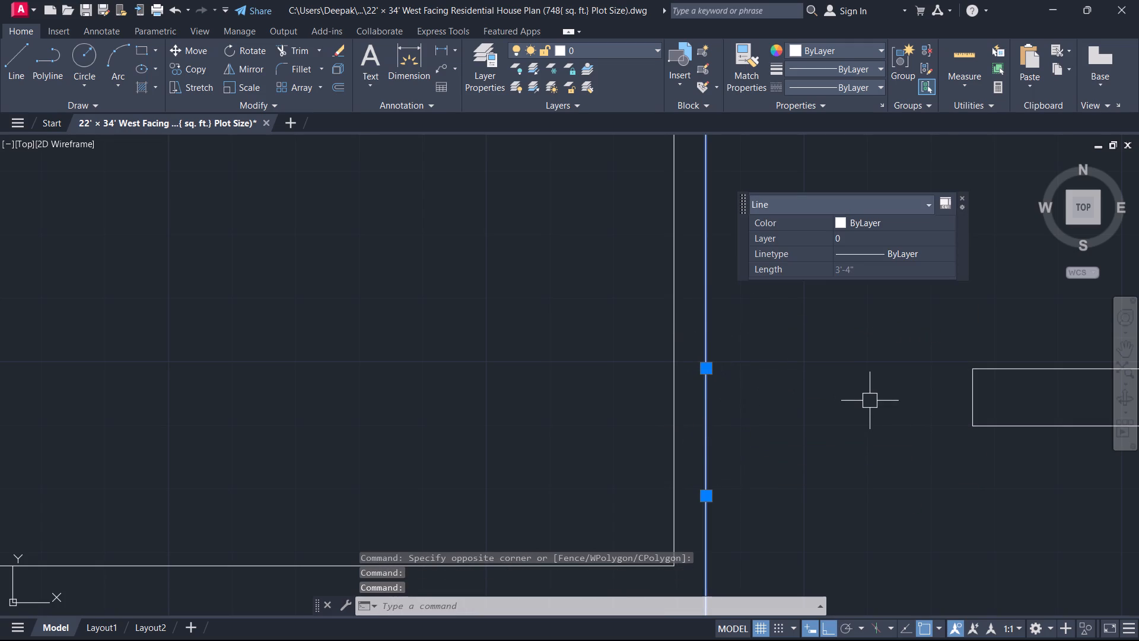
text(j)
key(space)
Examine the middle room, the space between it and the staircase, and the rooms to the north.
scroll(793, 418, down, 3)
scroll(790, 418, up, 1)
scroll(787, 417, down, 3)
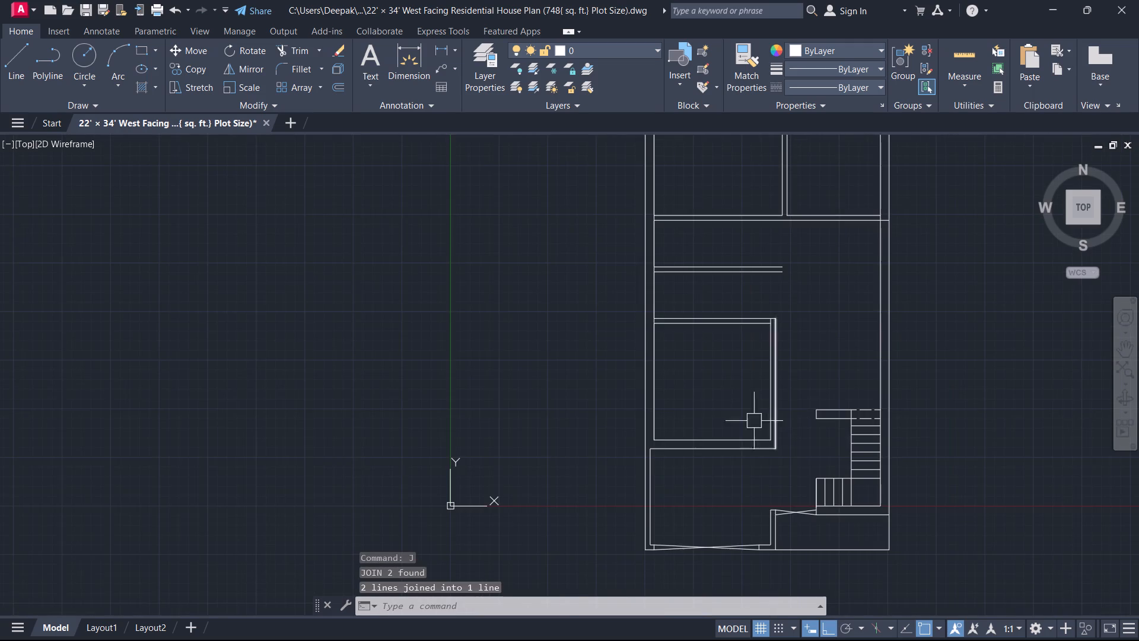
middle_drag(734, 407, 816, 430)
middle_drag(806, 378, 752, 358)
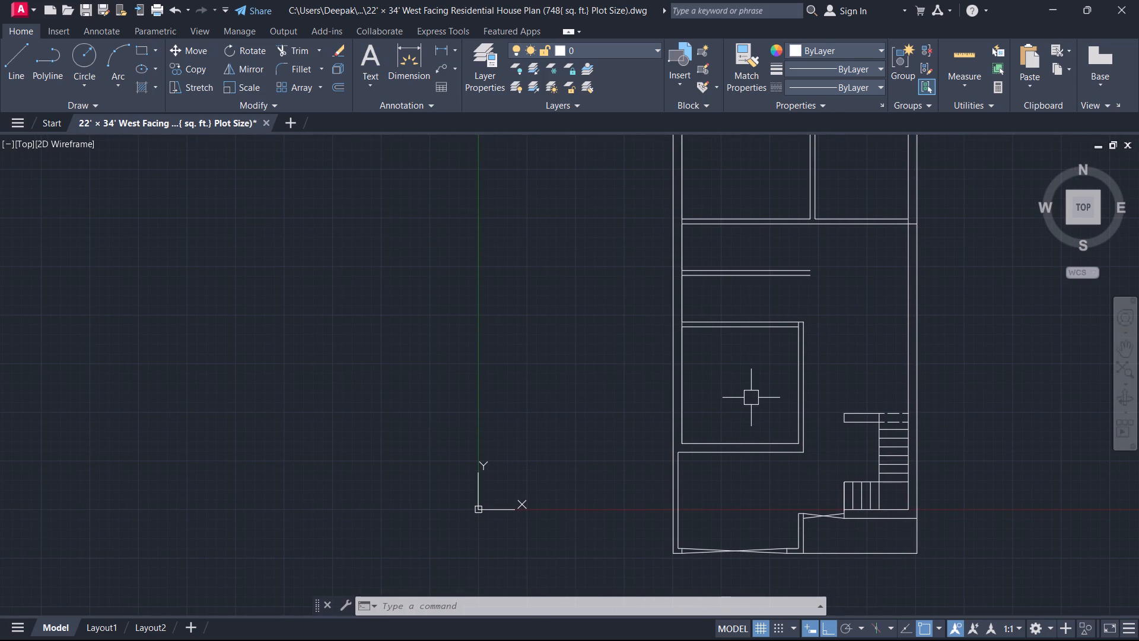
middle_drag(751, 398, 595, 375)
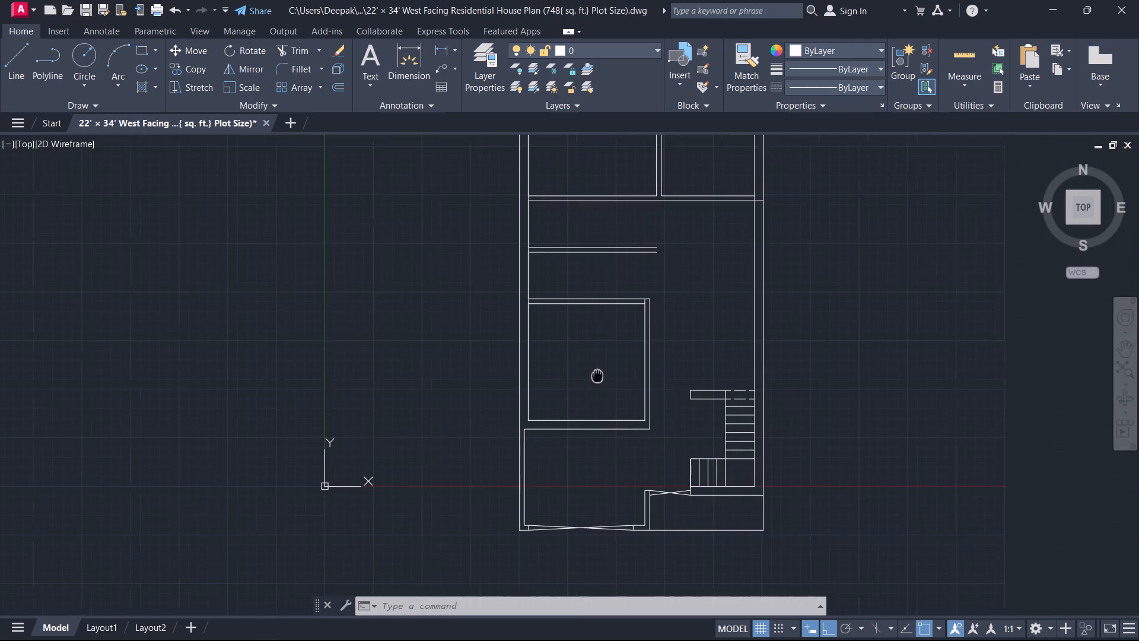
middle_drag(595, 375, 542, 383)
scroll(606, 402, up, 2)
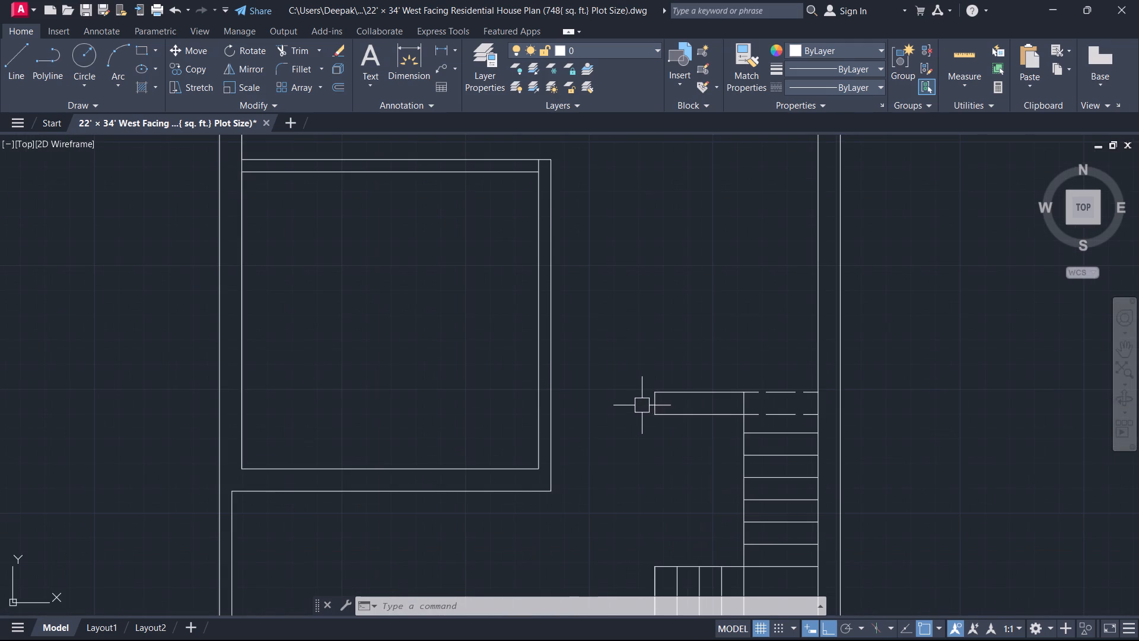
scroll(641, 405, up, 1)
scroll(641, 405, down, 3)
middle_drag(609, 401, 759, 398)
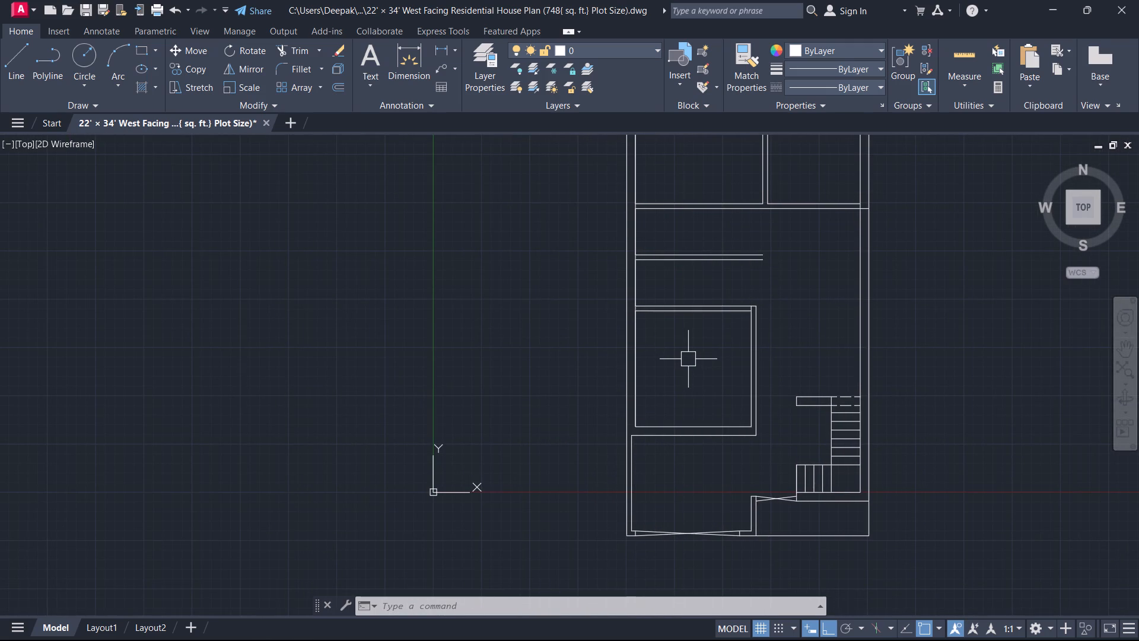
middle_drag(688, 359, 636, 438)
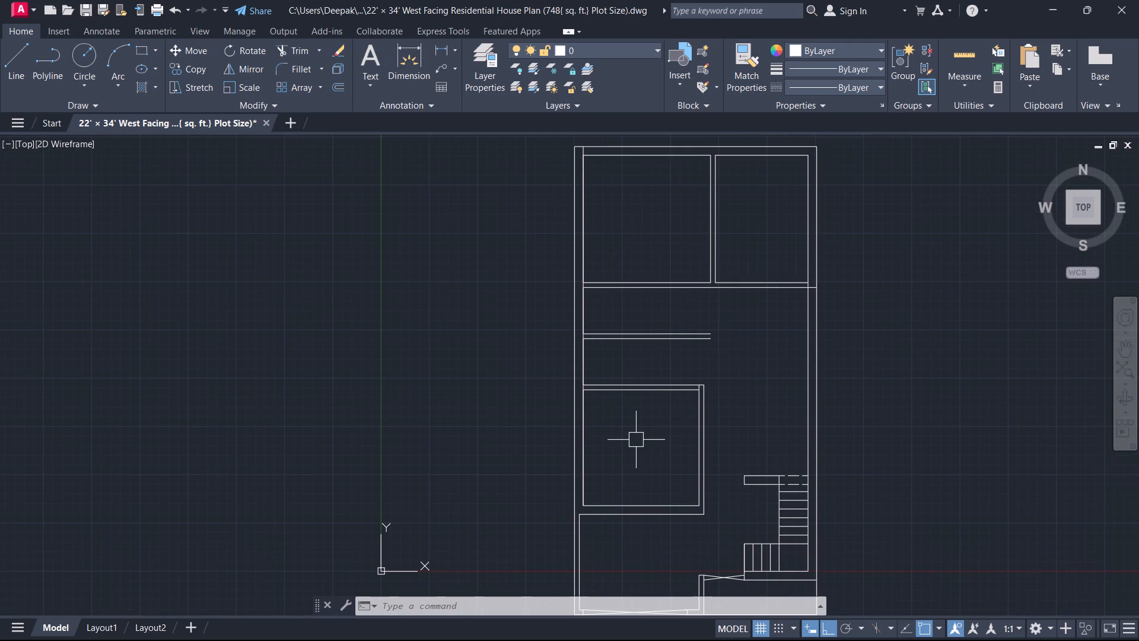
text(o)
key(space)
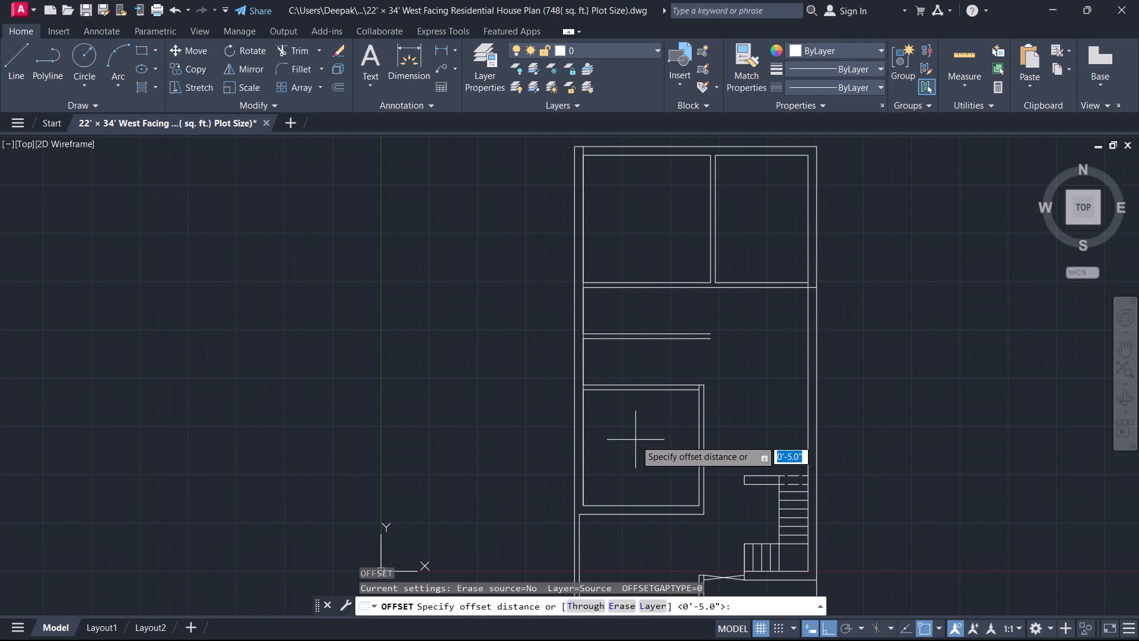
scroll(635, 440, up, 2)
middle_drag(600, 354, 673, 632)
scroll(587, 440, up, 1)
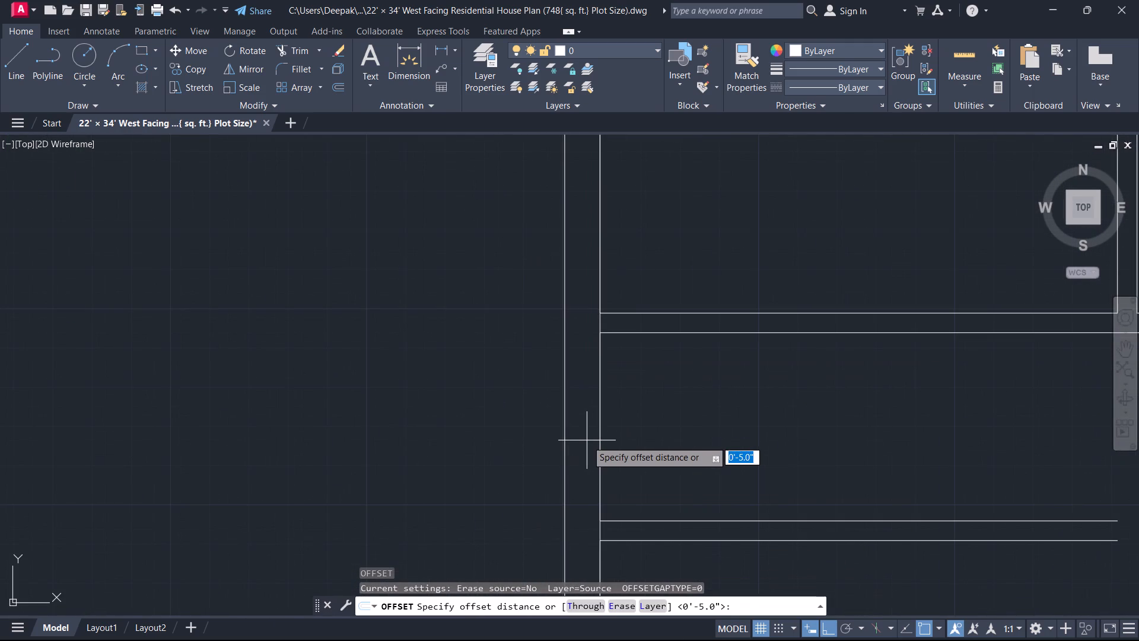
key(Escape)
Trim the west wall's inner line between the two faces of the north rooms' south wall.
key(t)
key(r)
key(space)
scroll(625, 387, up, 1)
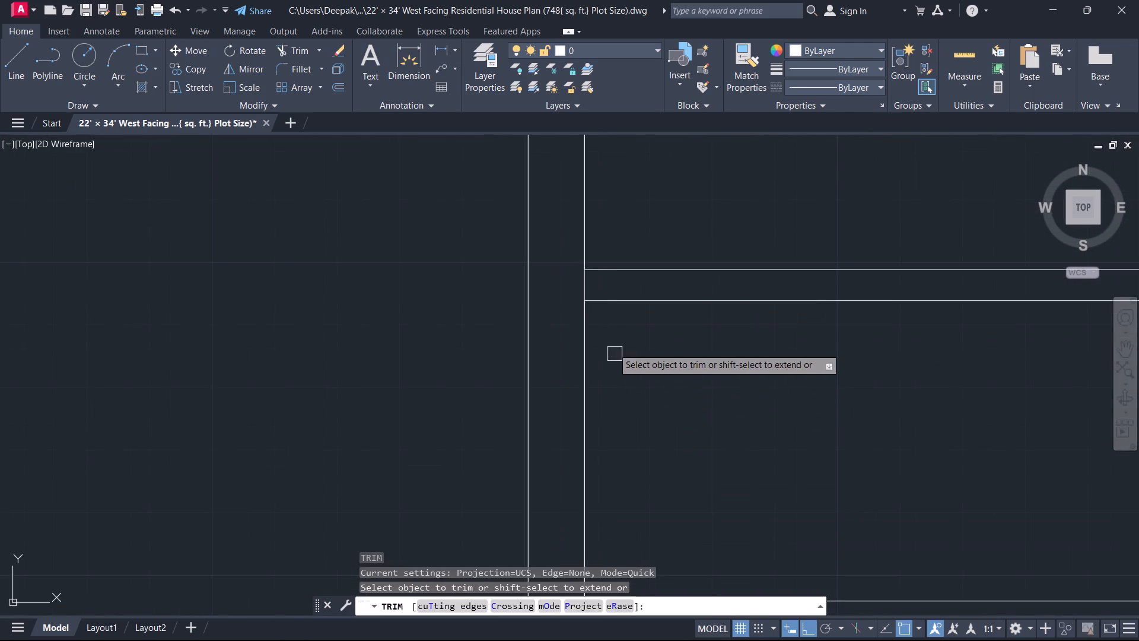
scroll(593, 278, up, 1)
drag(593, 278, 584, 279)
click(571, 277)
key(Escape)
Trim the west wall's inner line between the two faces of the open-ended wall north of the middle room.
scroll(587, 350, down, 4)
middle_drag(632, 418, 628, 367)
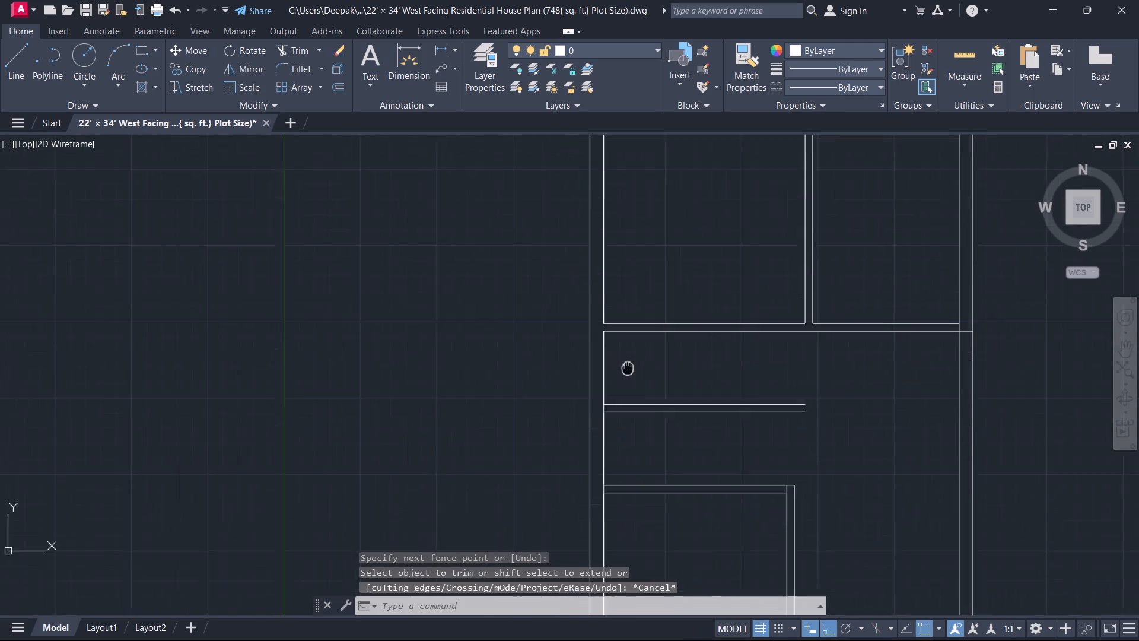
middle_drag(628, 367, 623, 283)
scroll(597, 326, up, 3)
key(space)
click(630, 306)
key(space)
Trim the west wall's inner line between the two faces of the middle room's north wall.
scroll(632, 344, down, 3)
middle_drag(656, 376, 649, 312)
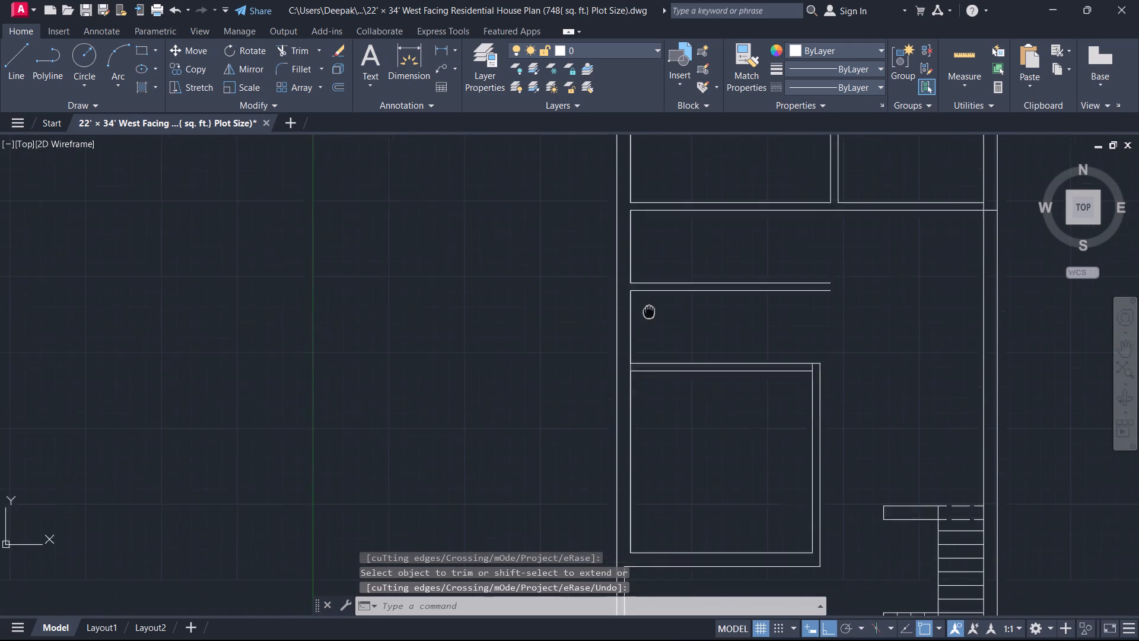
middle_drag(649, 312, 656, 257)
scroll(612, 328, up, 5)
key(space)
drag(692, 226, 682, 223)
click(658, 223)
key(space)
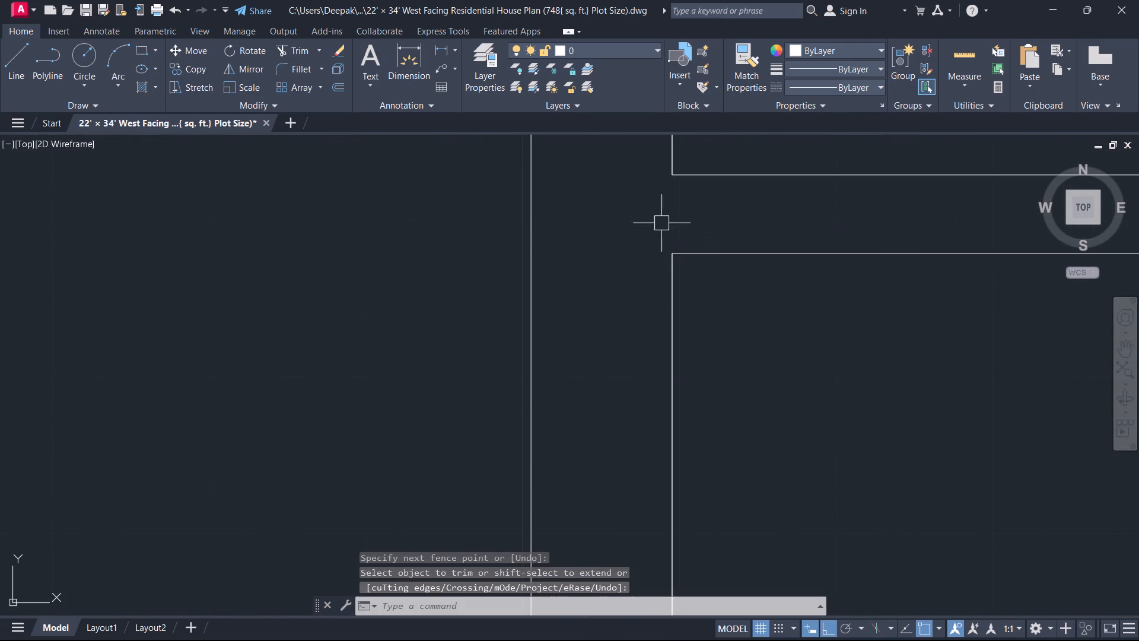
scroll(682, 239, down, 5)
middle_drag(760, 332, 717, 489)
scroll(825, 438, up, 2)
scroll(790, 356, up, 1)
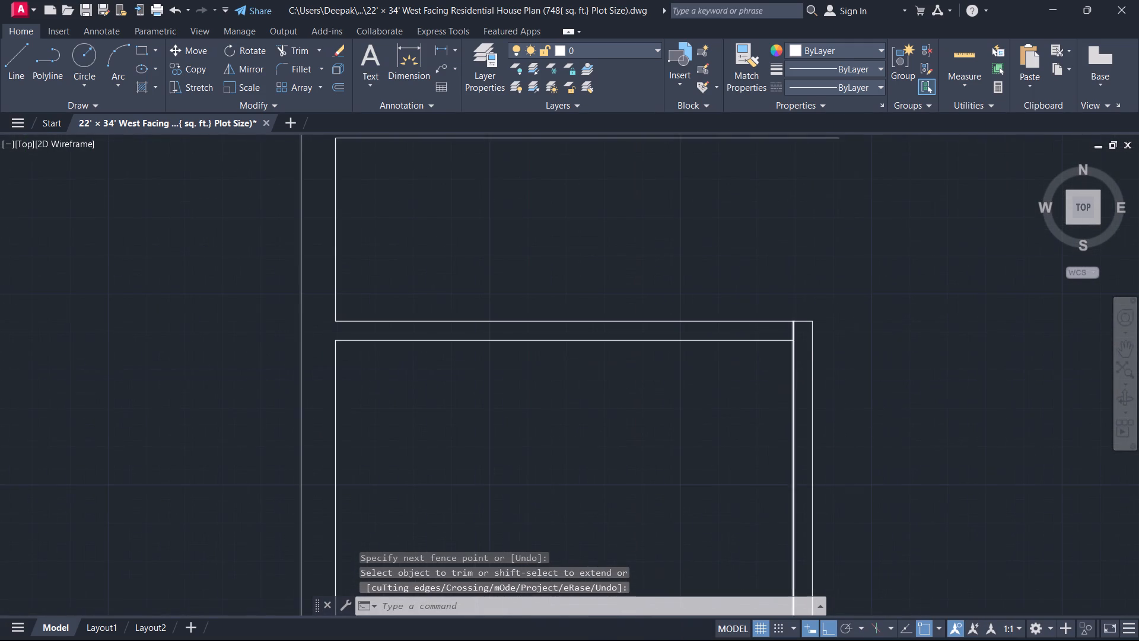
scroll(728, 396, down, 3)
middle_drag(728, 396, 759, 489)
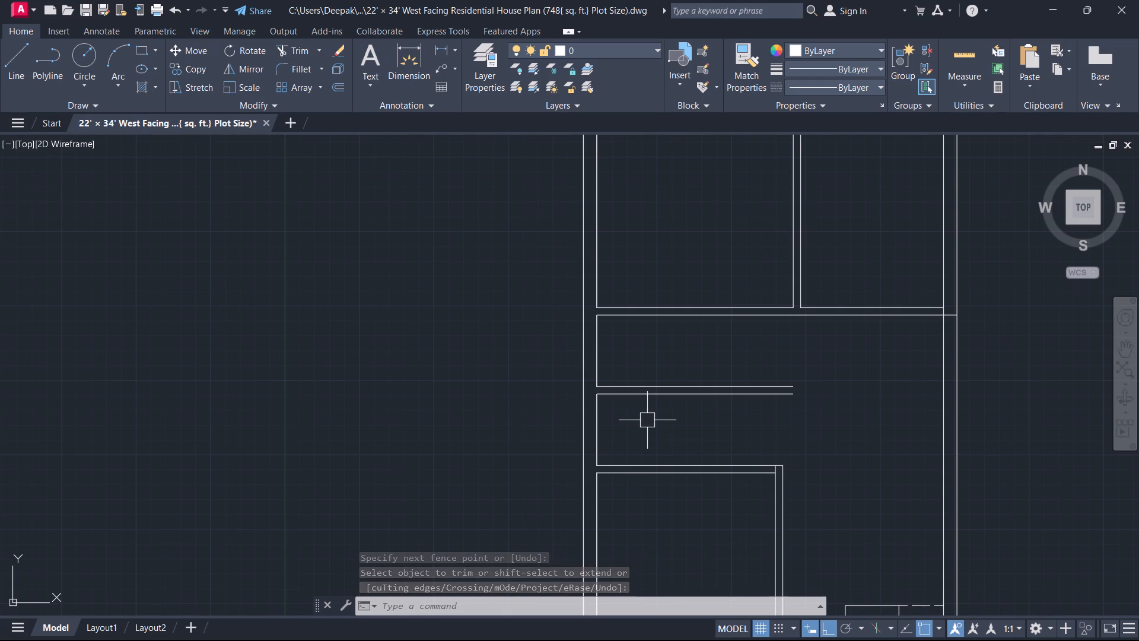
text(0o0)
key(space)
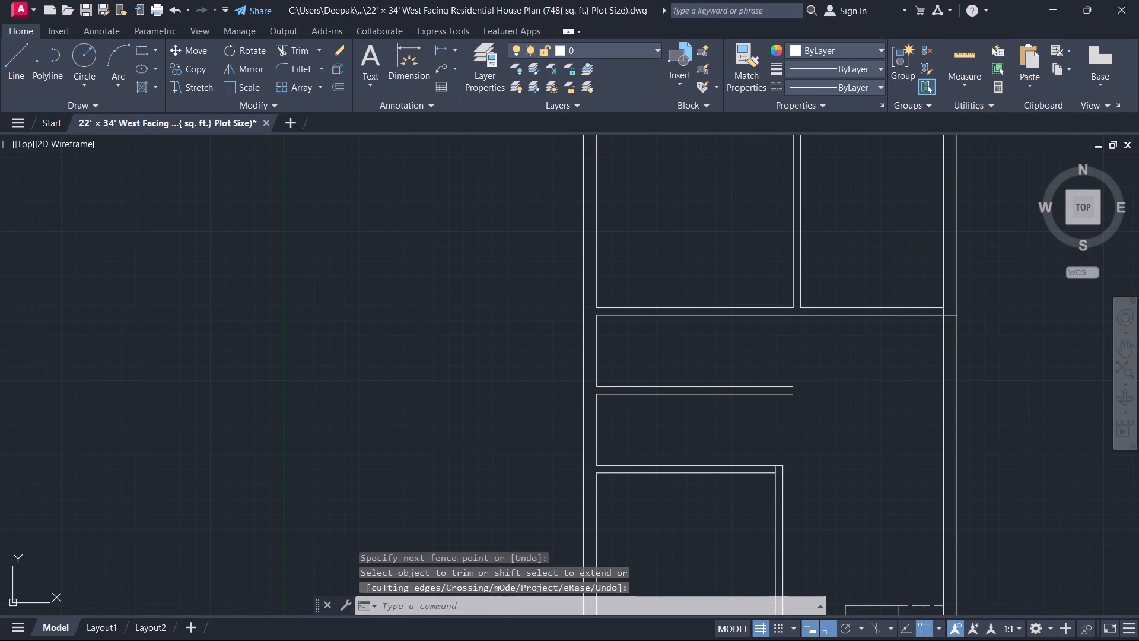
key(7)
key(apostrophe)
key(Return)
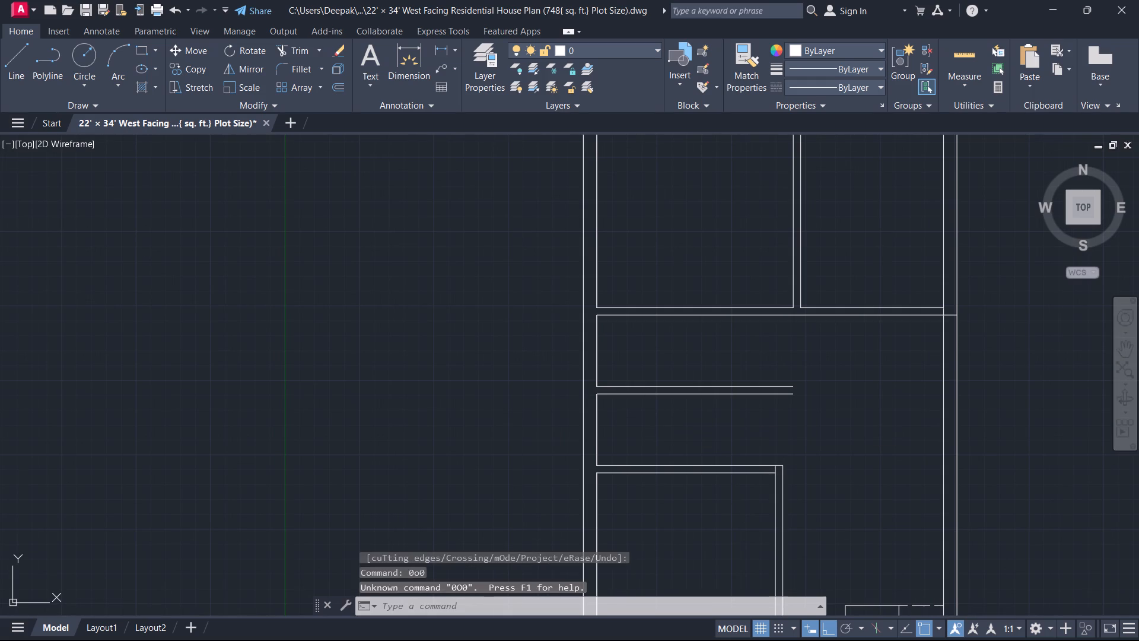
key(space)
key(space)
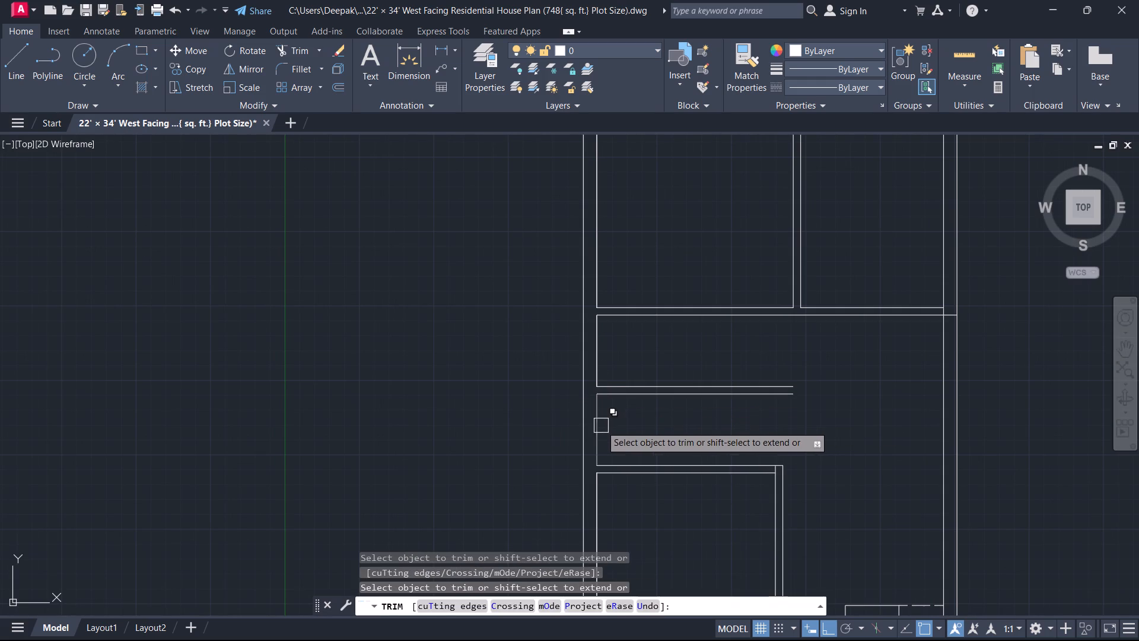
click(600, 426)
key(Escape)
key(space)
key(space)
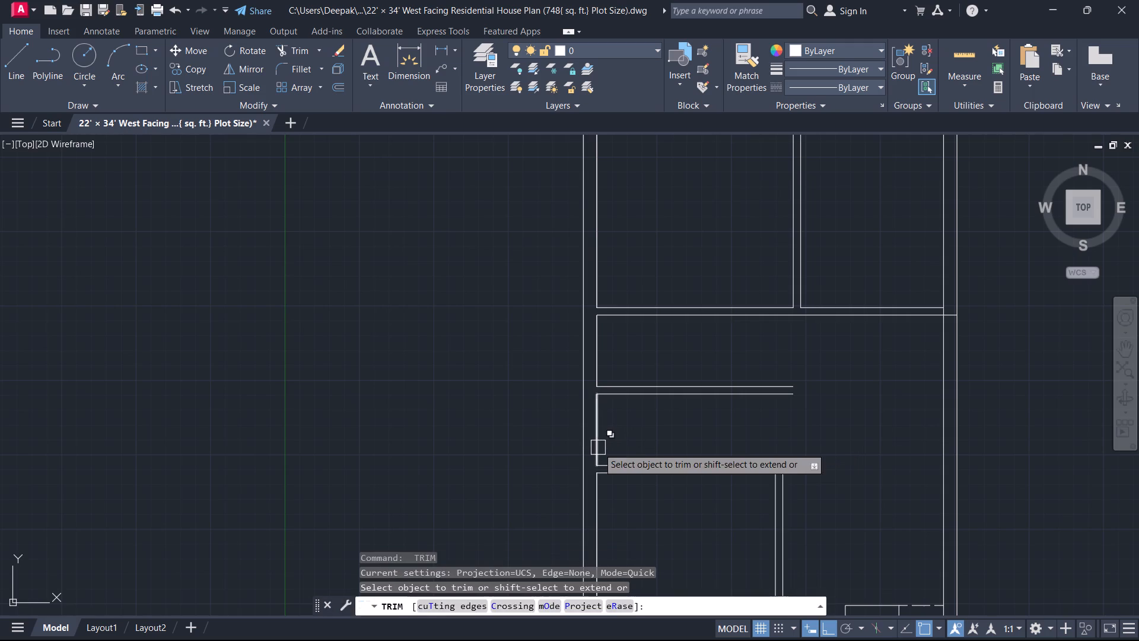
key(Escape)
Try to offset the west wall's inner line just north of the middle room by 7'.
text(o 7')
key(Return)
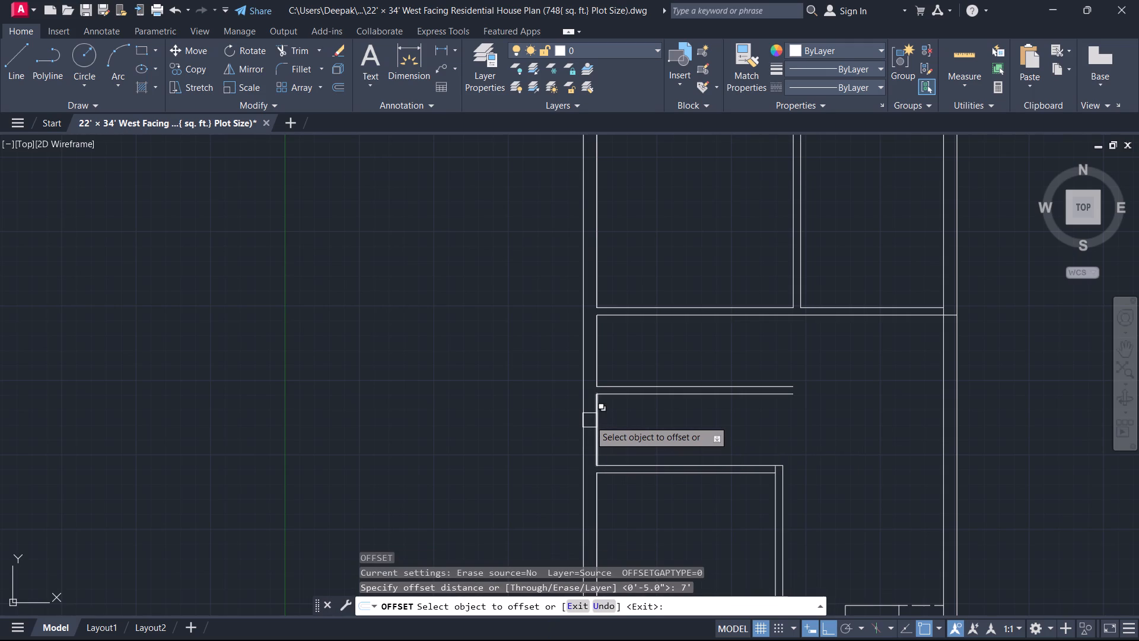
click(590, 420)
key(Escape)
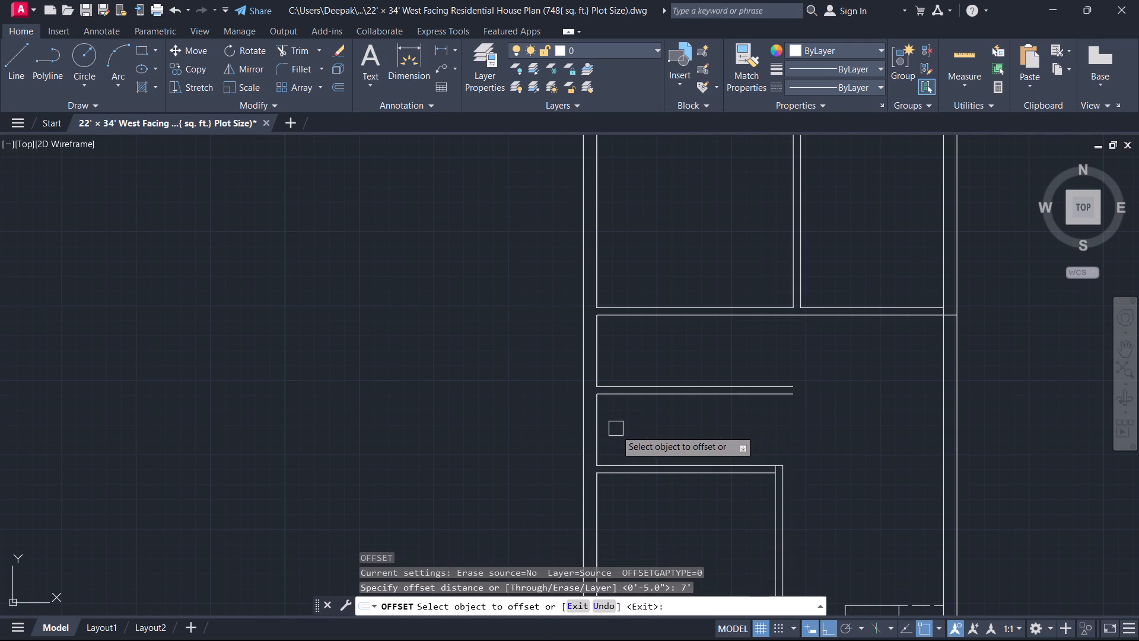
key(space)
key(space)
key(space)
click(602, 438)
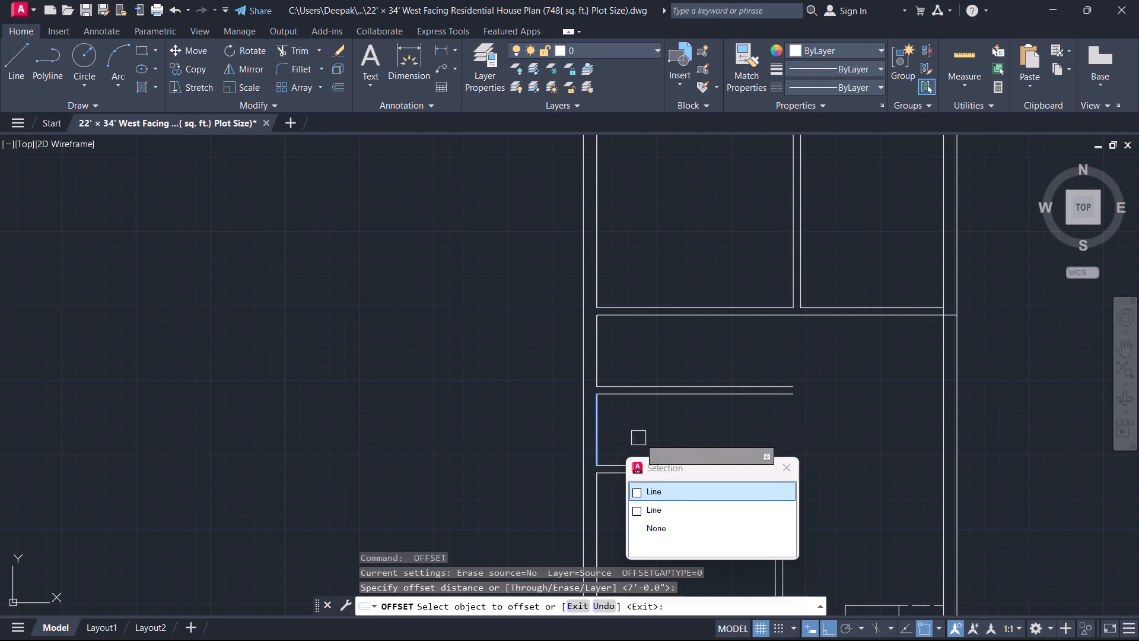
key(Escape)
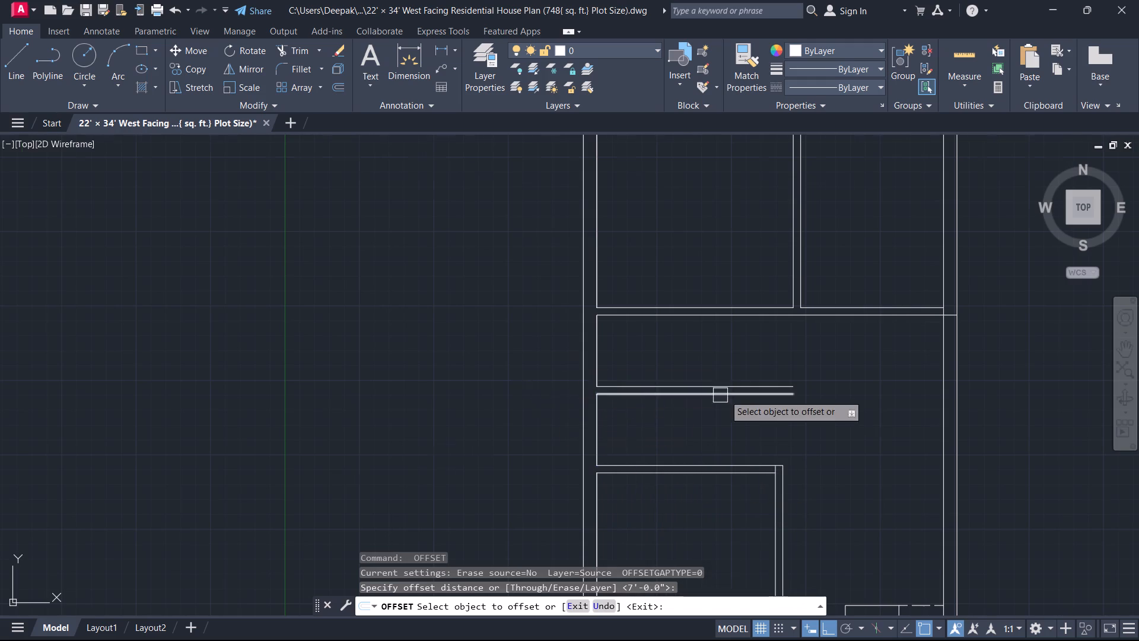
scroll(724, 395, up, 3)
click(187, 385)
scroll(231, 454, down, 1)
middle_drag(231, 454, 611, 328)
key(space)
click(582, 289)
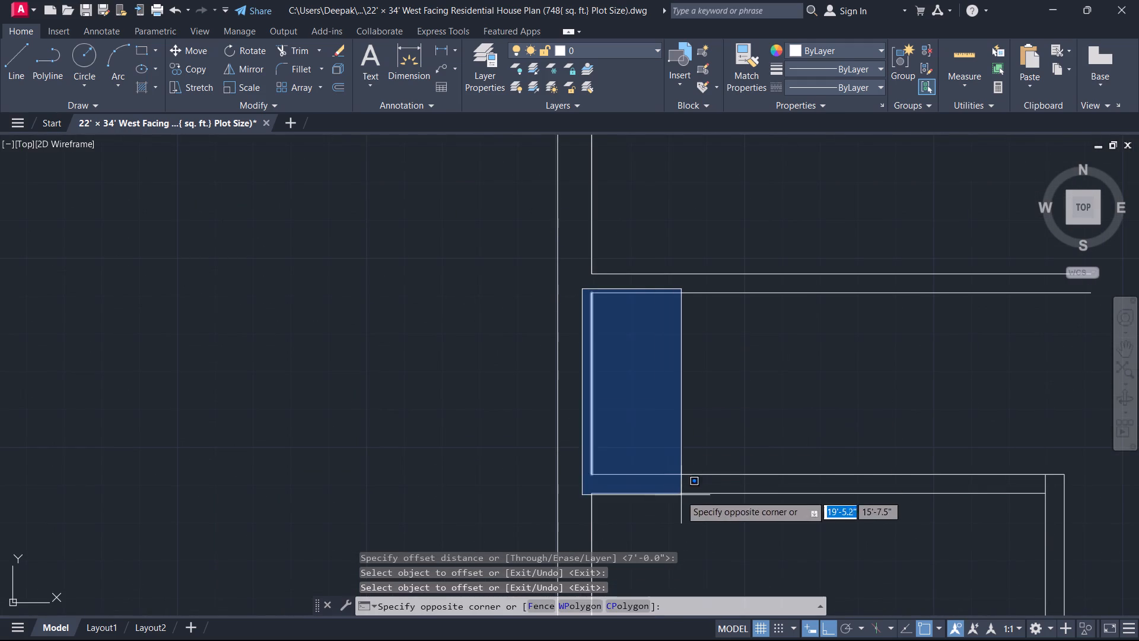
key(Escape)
Erase the duplicate of the west wall's inner line between the open-ended wall and the middle room's north wall.
click(621, 395)
click(618, 388)
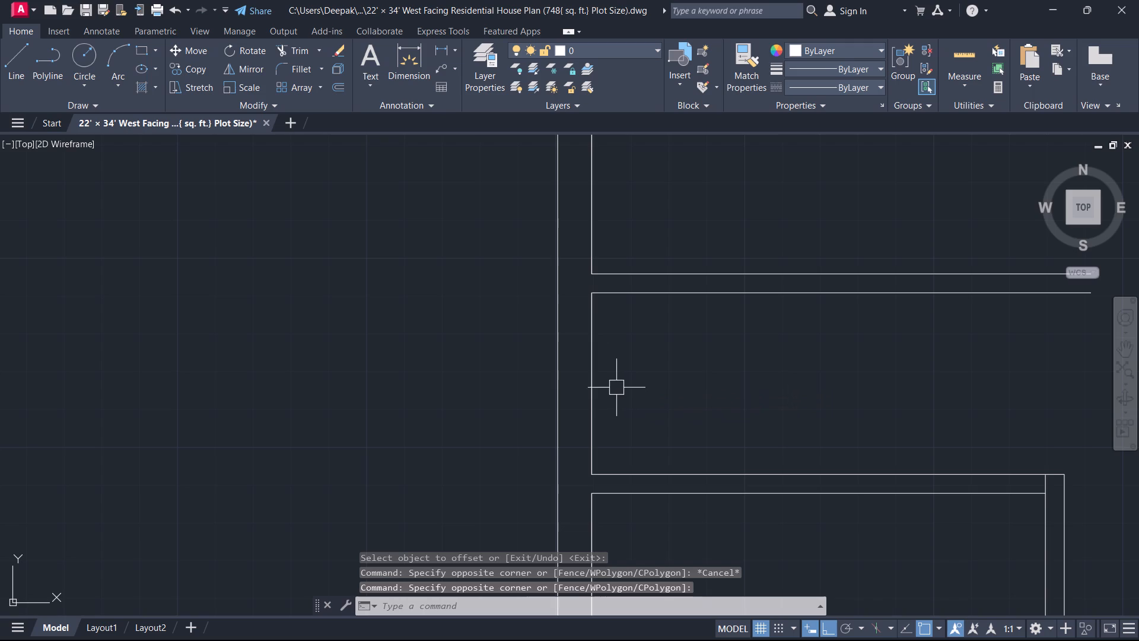
click(592, 363)
click(639, 415)
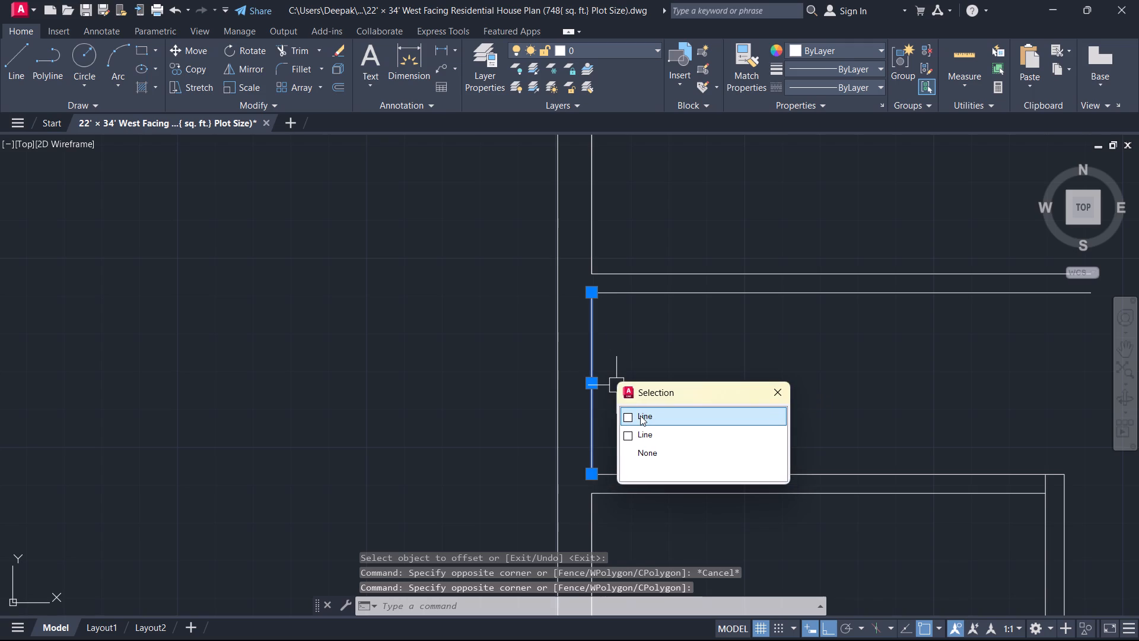
click(714, 365)
key(Delete)
key(Delete)
key(Escape)
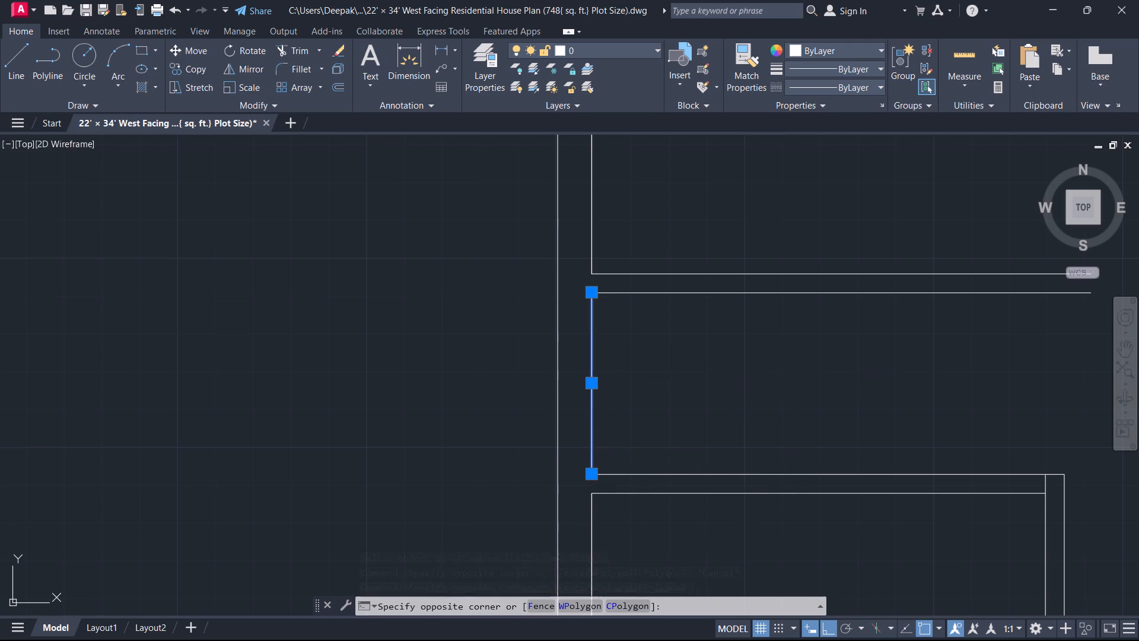
key(Delete)
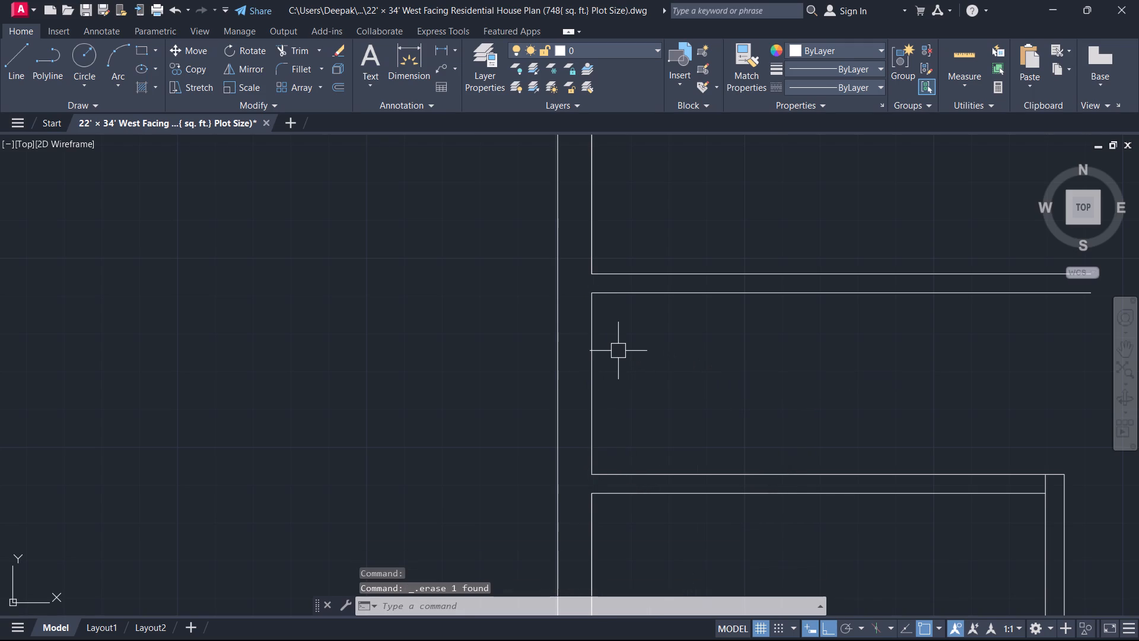
Erase the duplicate of the west wall's inner line between the north rooms' south wall and the open-ended wall.
click(593, 235)
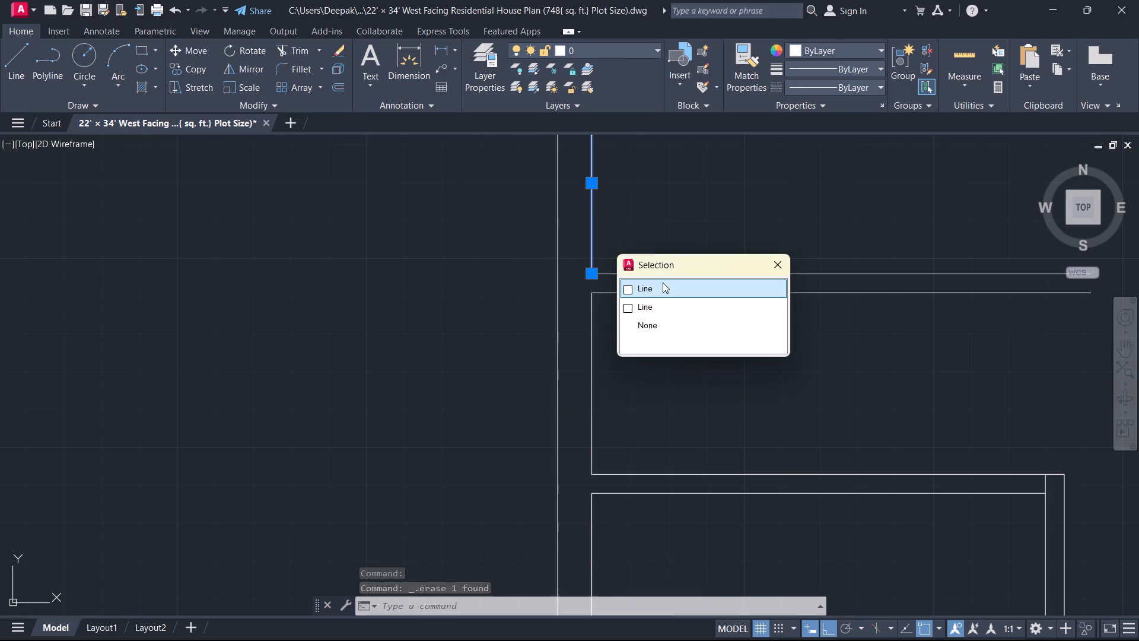
click(663, 283)
key(Delete)
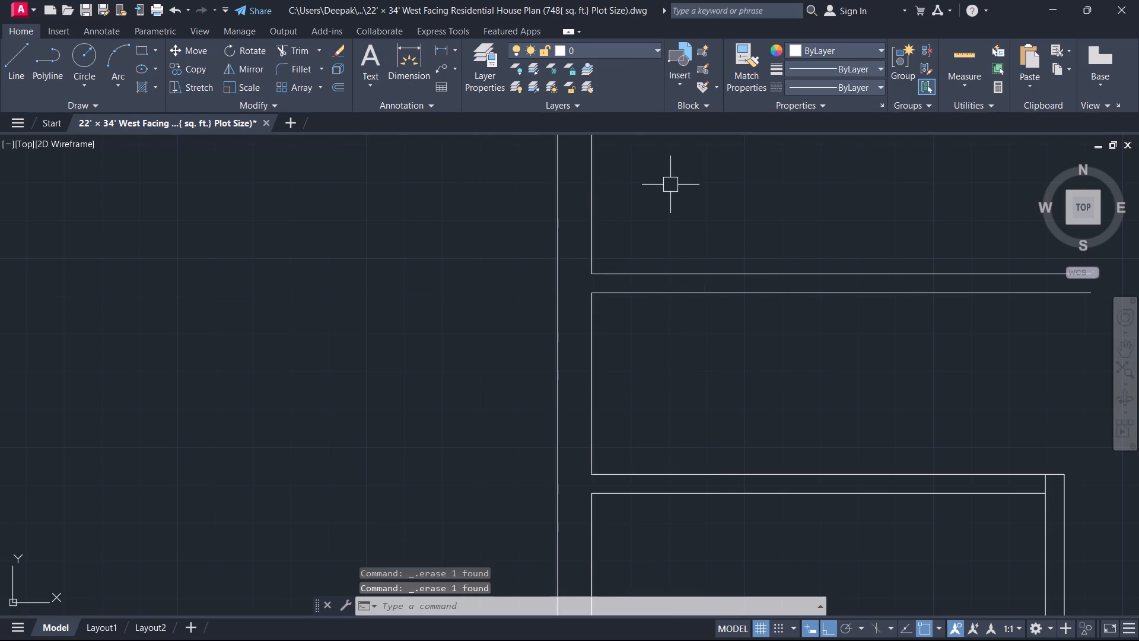
Offset the west wall's inner line just north of the middle room 7' to the east.
click(589, 370)
key(Escape)
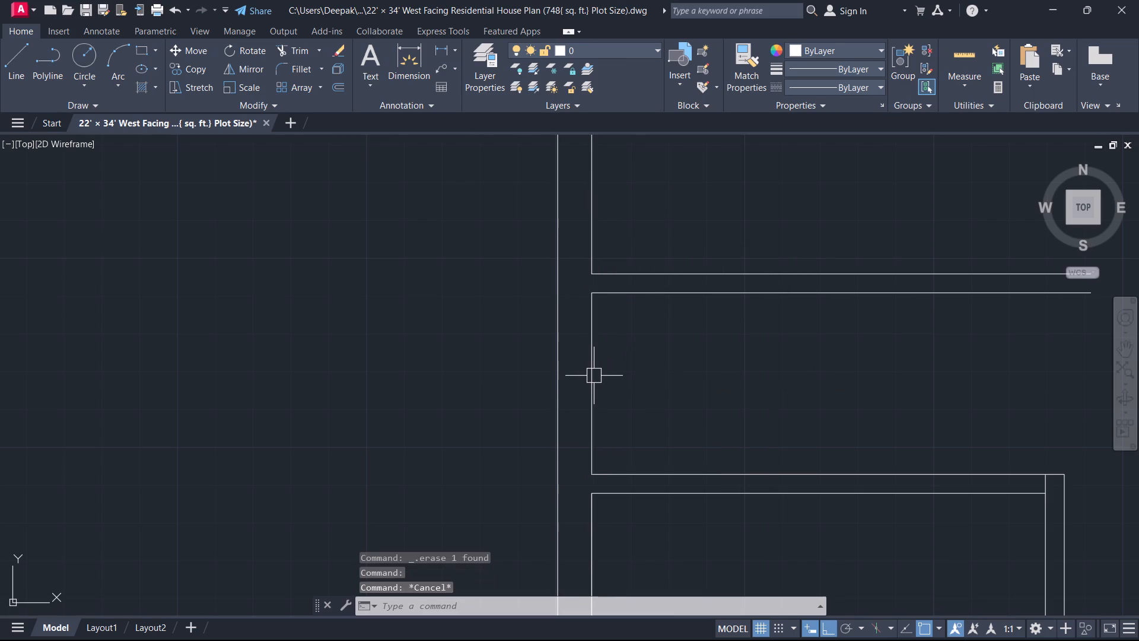
key(o)
key(space)
text(7')
key(Return)
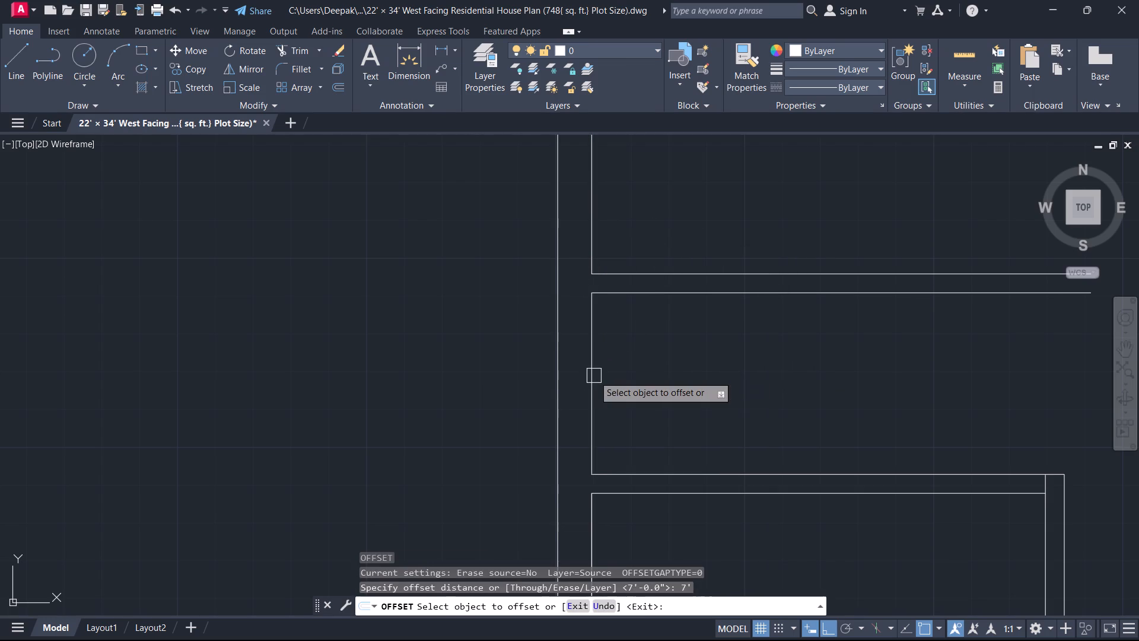
click(594, 376)
click(694, 380)
key(Escape)
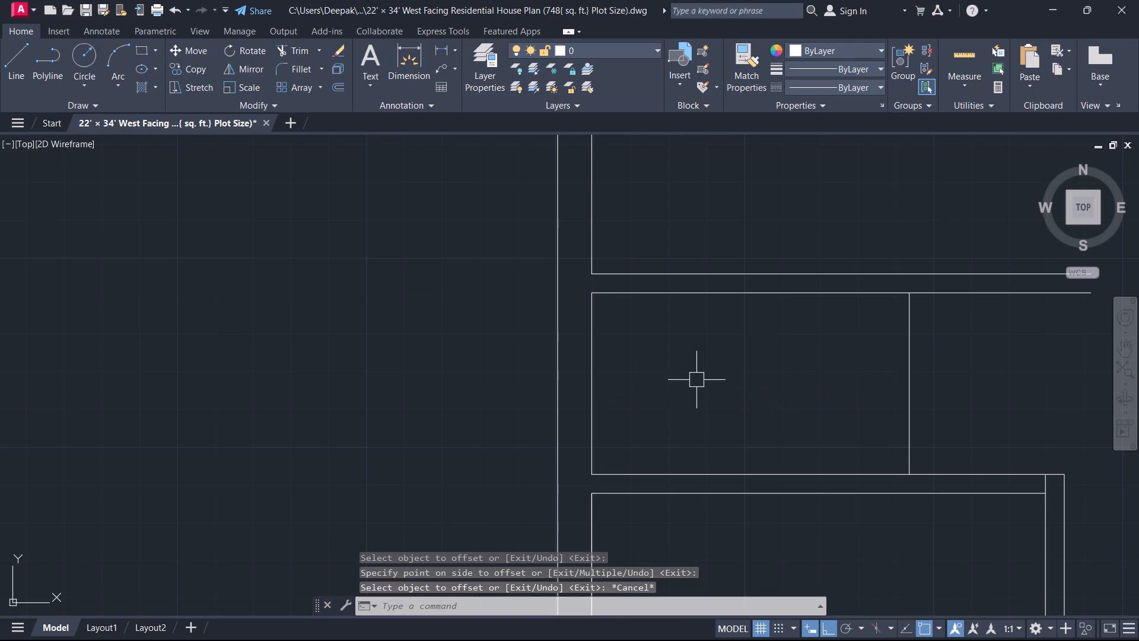
Extend the 7' offset line south across the middle room's north wall to the wall's inner line.
middle_drag(952, 450, 642, 275)
text(ex)
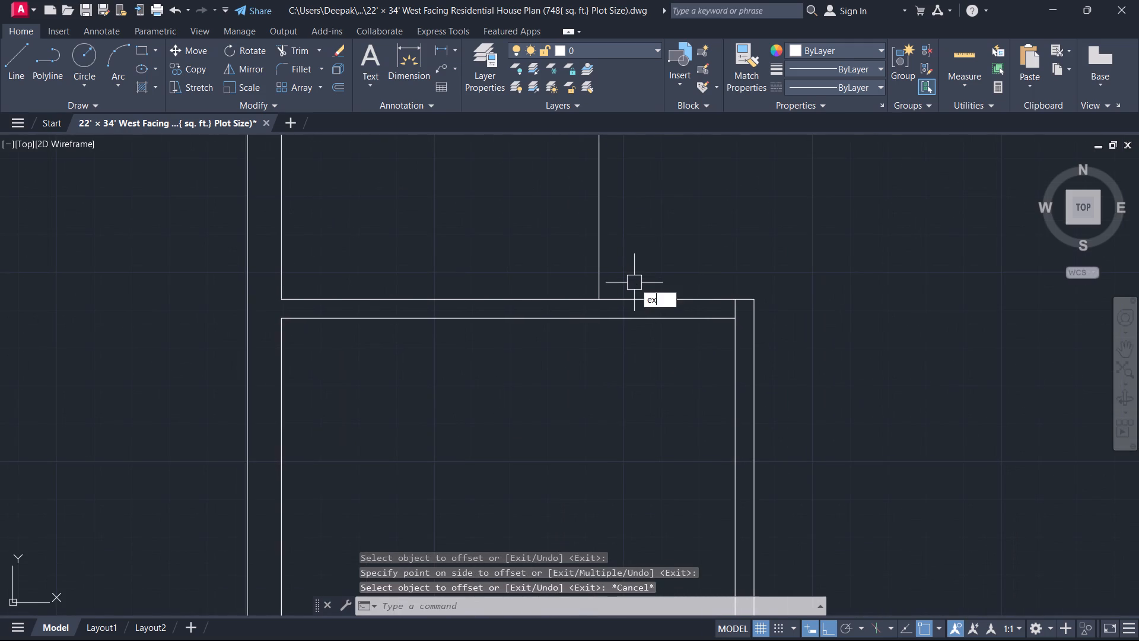
key(space)
click(594, 269)
key(Escape)
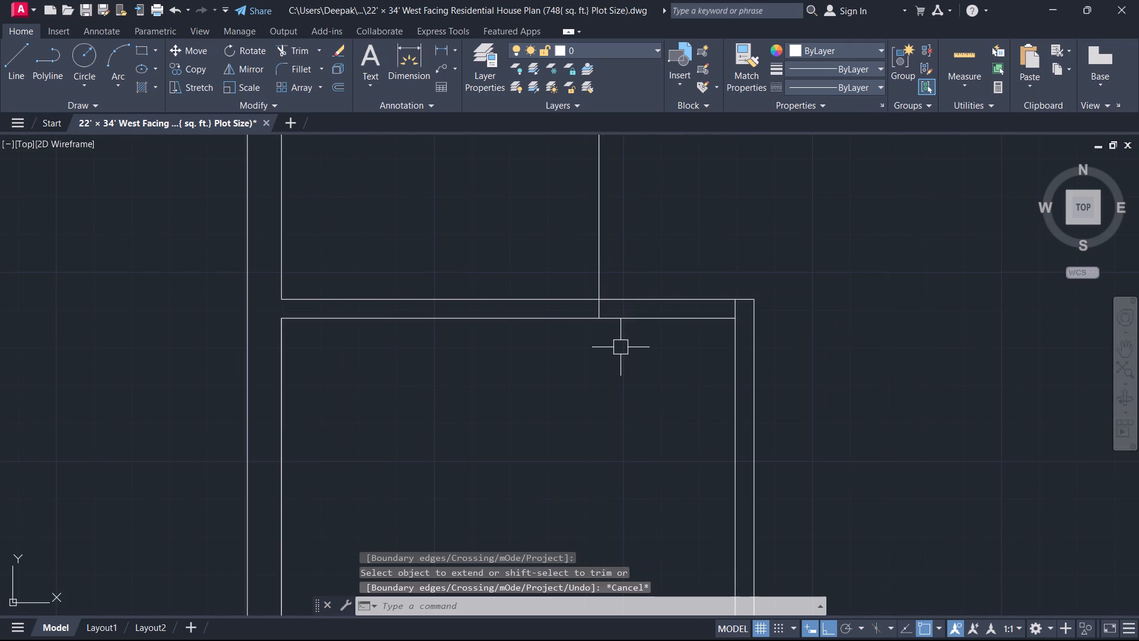
Measure the distance from the extended line's south end to the inner line of the middle room's east wall.
text(di)
key(space)
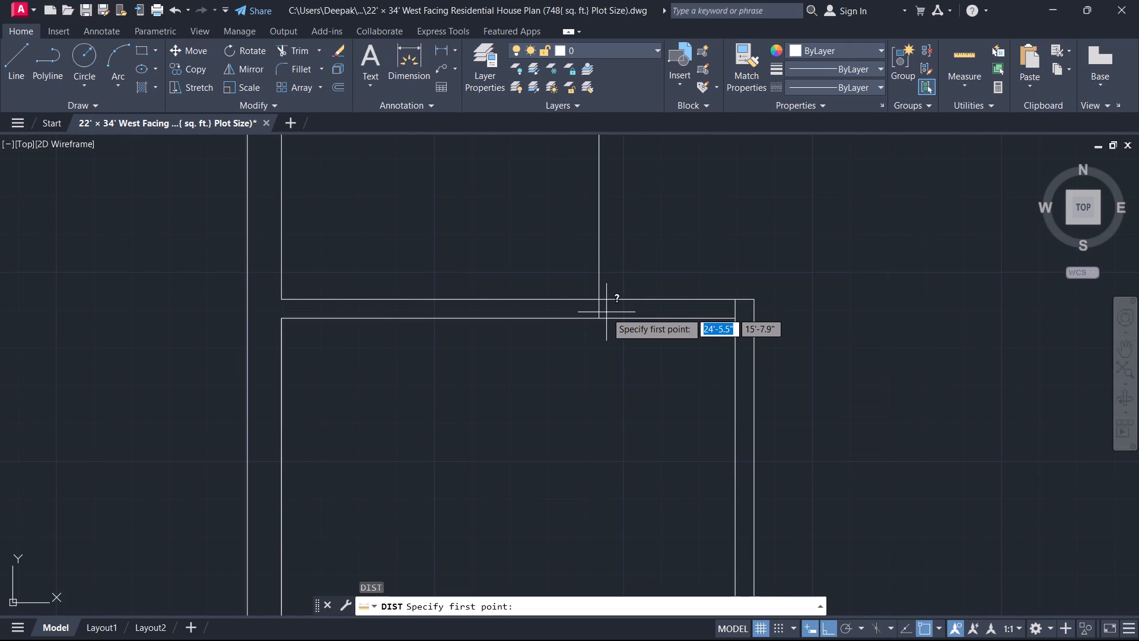
click(603, 312)
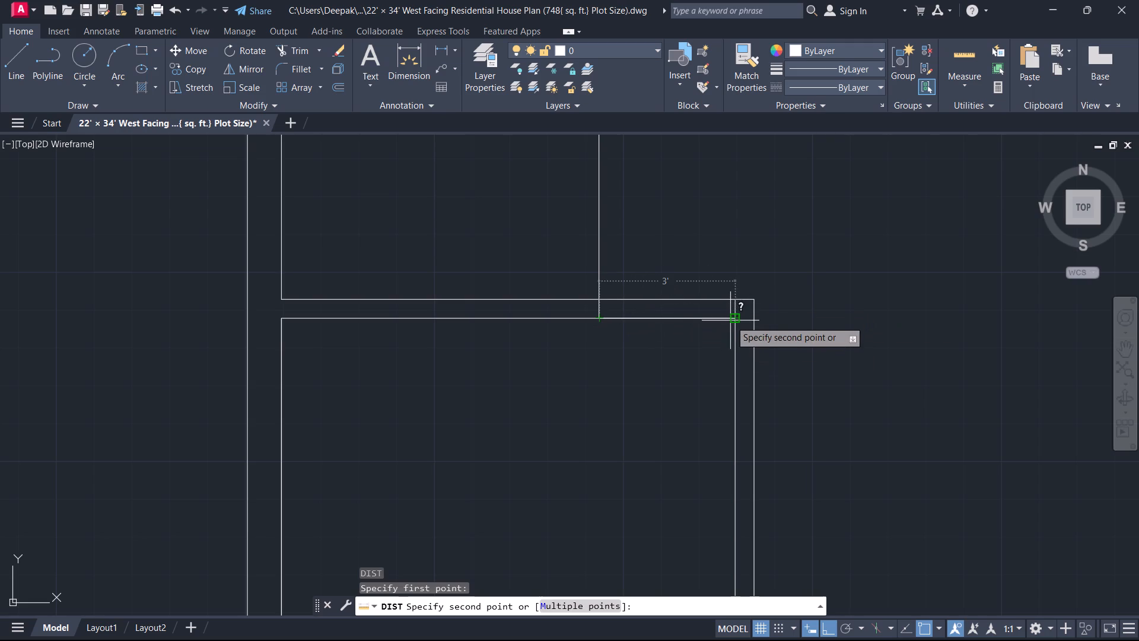
key(Escape)
Offset the 7' line by 5" to the west to form the second face of the partition.
scroll(656, 251, down, 2)
middle_drag(657, 250, 719, 397)
scroll(719, 397, up, 1)
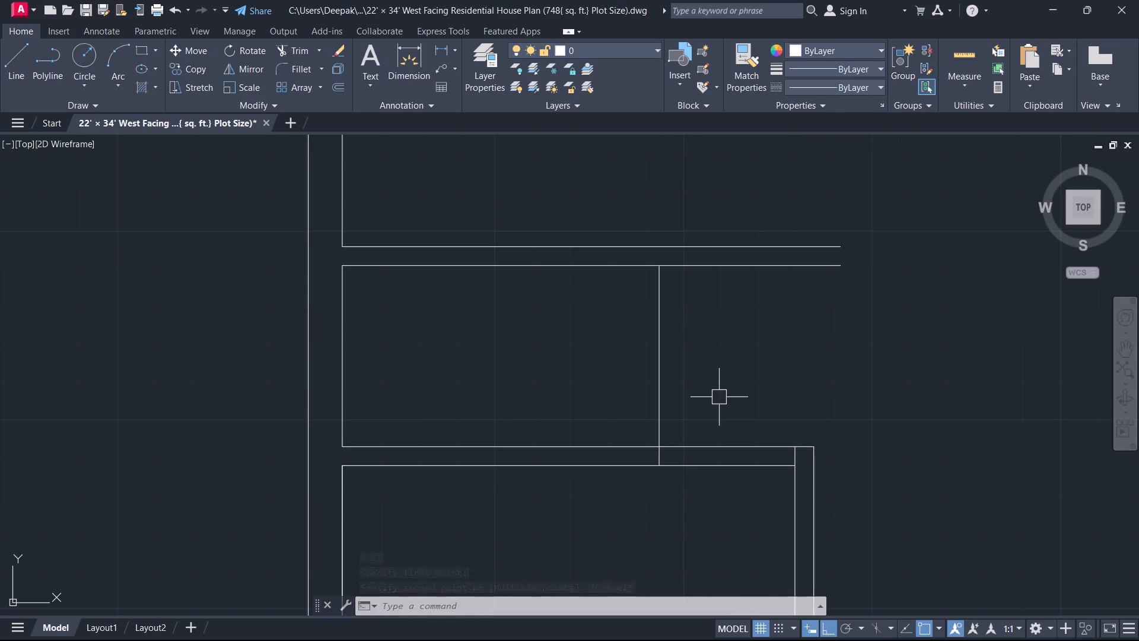
text(o)
key(space)
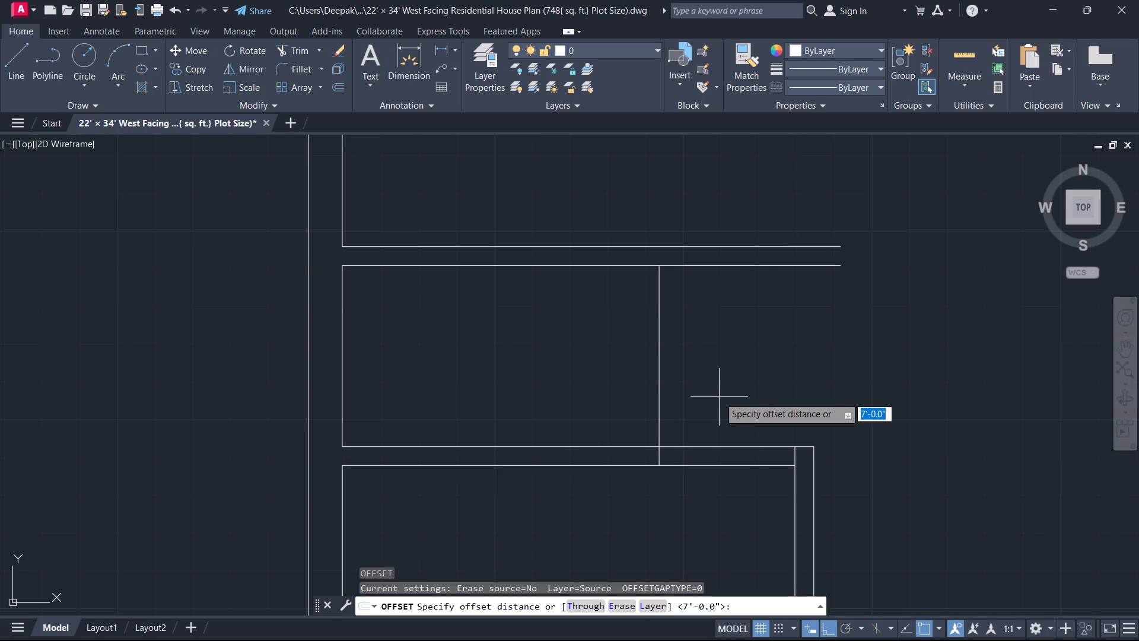
key(5)
key(Return)
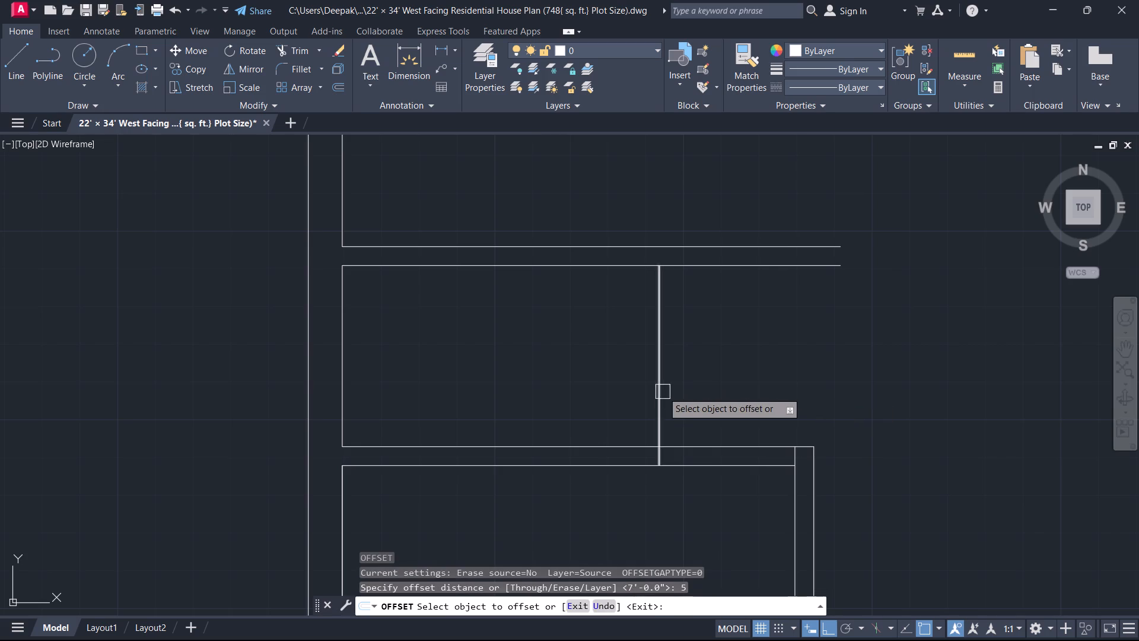
drag(663, 392, 655, 391)
click(641, 386)
key(Escape)
Extend both partition lines north through the open-ended wall up to the north rooms' south wall.
scroll(648, 352, down, 4)
middle_drag(651, 357, 667, 441)
scroll(672, 446, up, 3)
key(e)
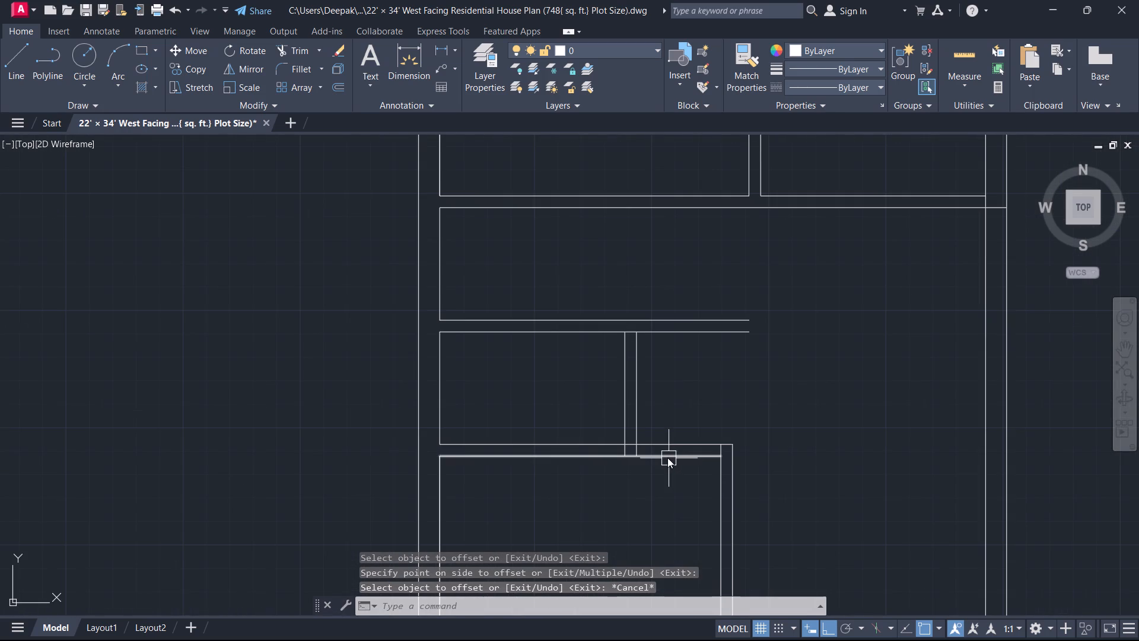
key(x)
key(space)
key(space)
click(659, 370)
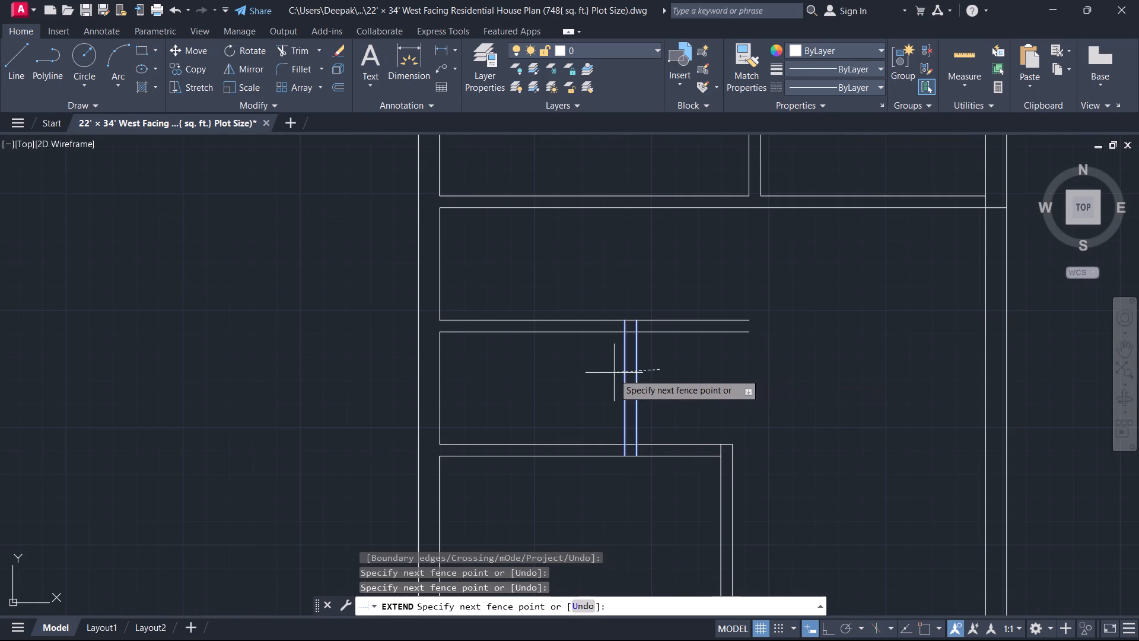
click(603, 376)
click(639, 364)
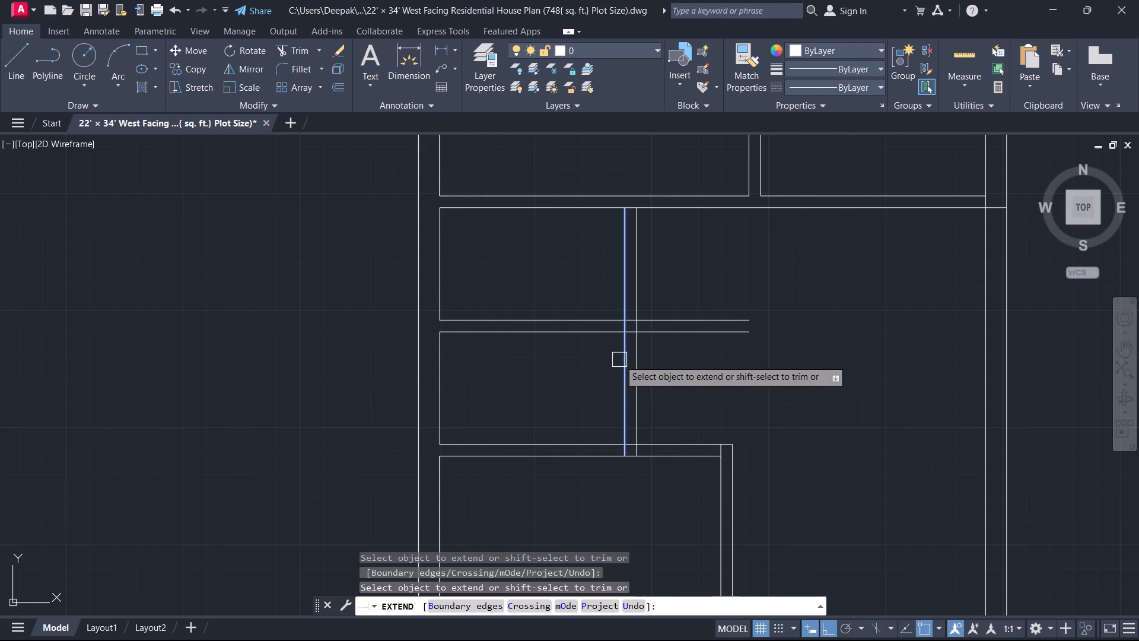
click(619, 360)
key(Escape)
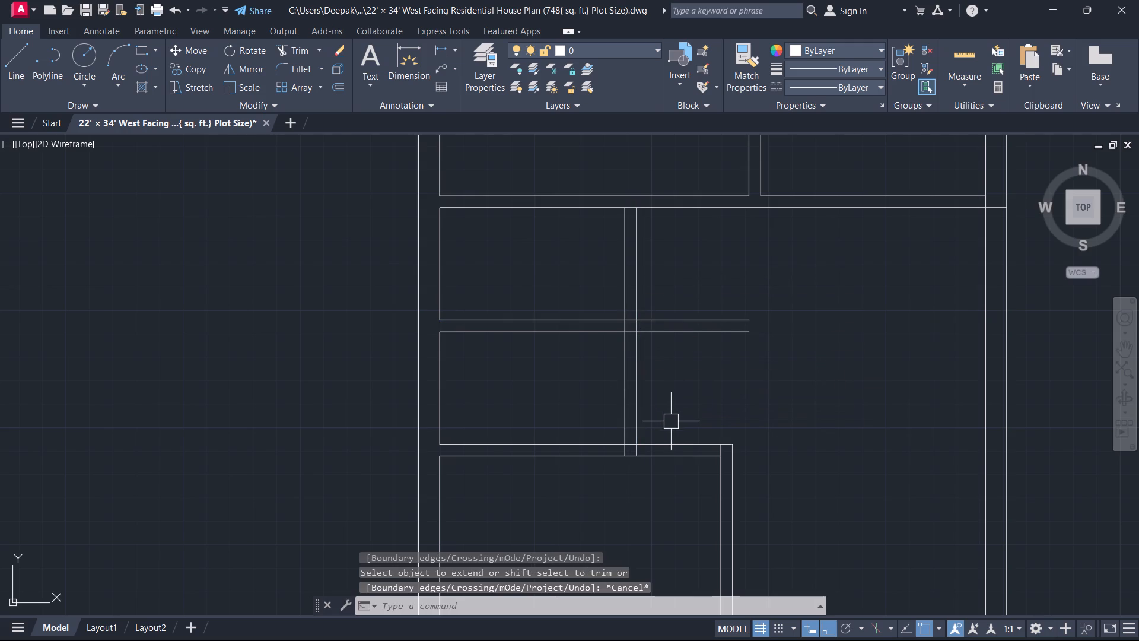
Trim the middle room's north wall lines east of the partition and the partition's west line inside that wall.
key(t)
key(r)
key(space)
click(675, 467)
click(669, 392)
scroll(634, 478, up, 4)
click(625, 351)
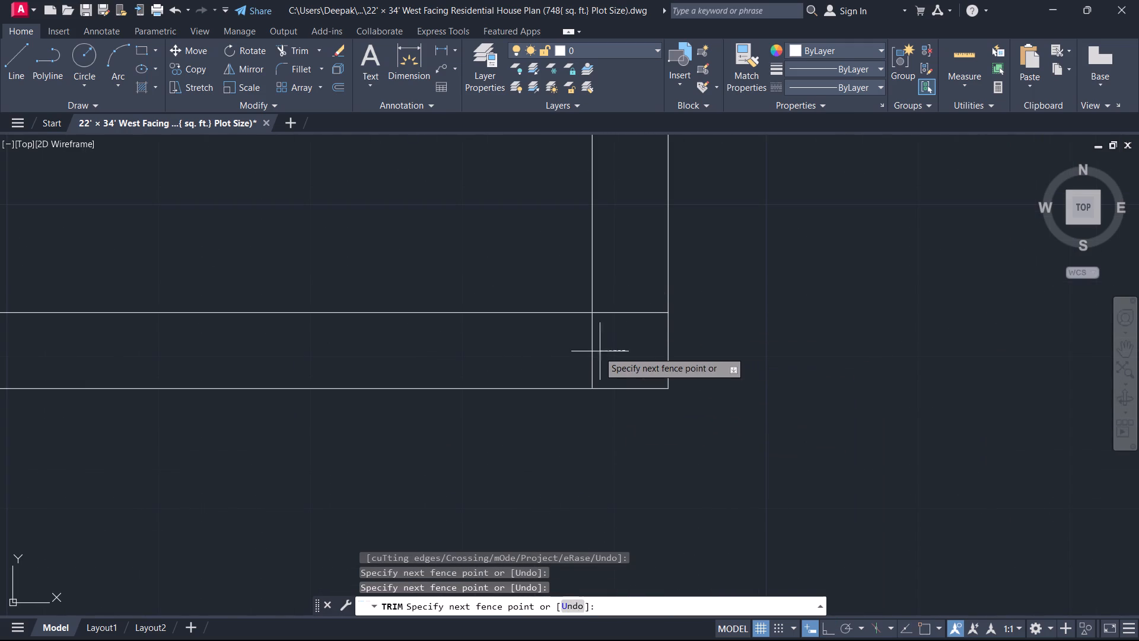
click(556, 343)
key(Escape)
Trim off both lines of the open-ended wall where they project east of the partition.
scroll(532, 310, down, 4)
middle_drag(524, 307, 581, 566)
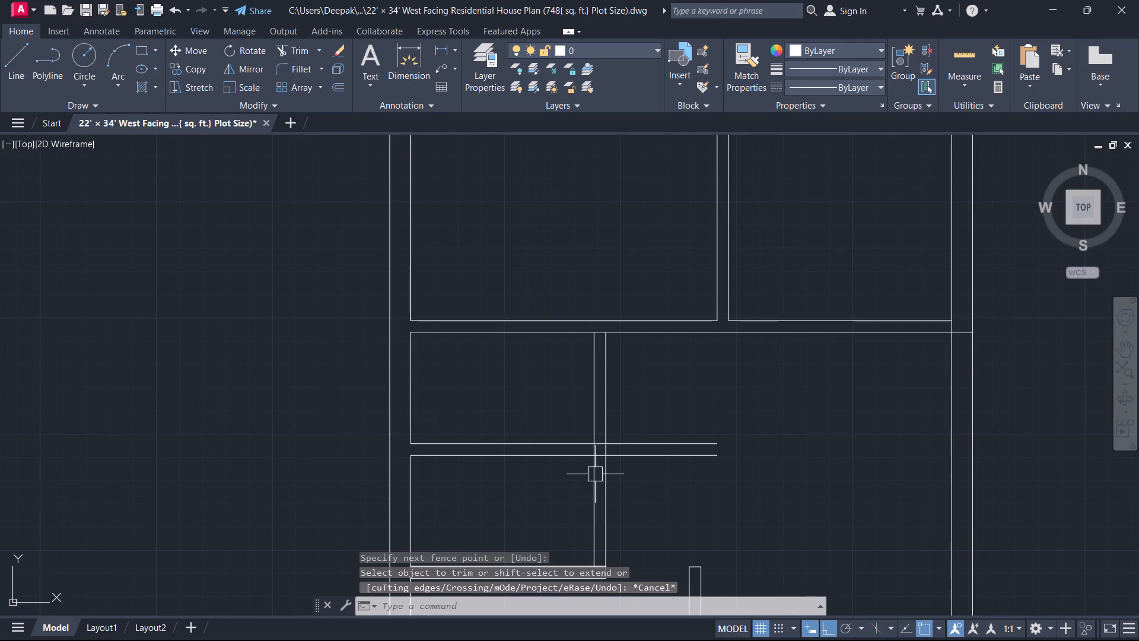
scroll(595, 467, up, 1)
key(t)
key(r)
key(space)
drag(700, 500, 702, 372)
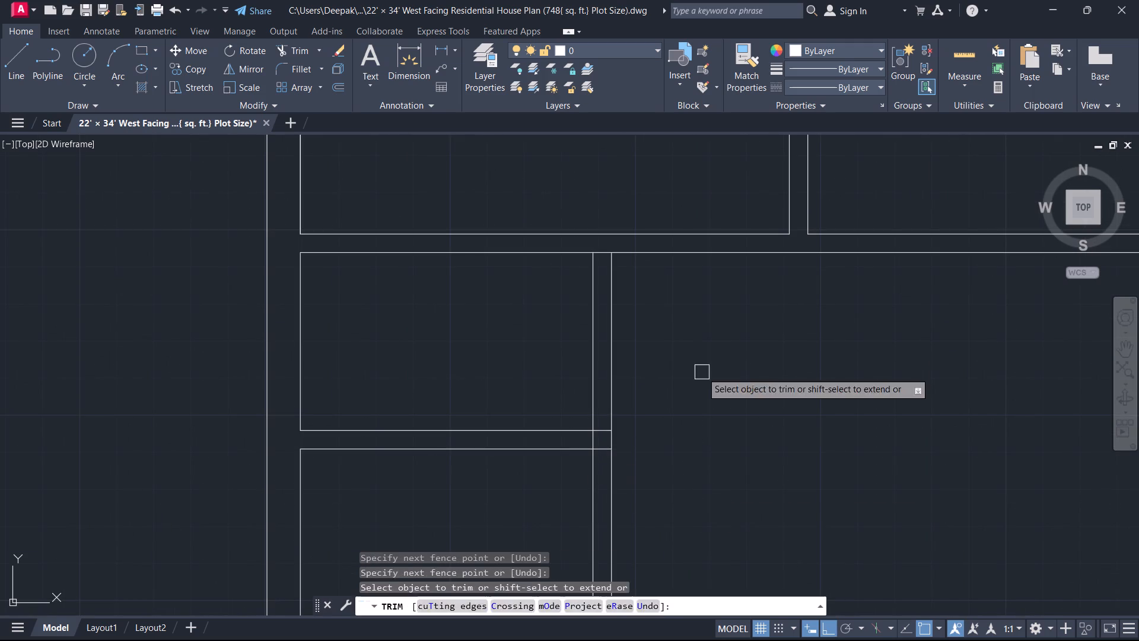
key(Escape)
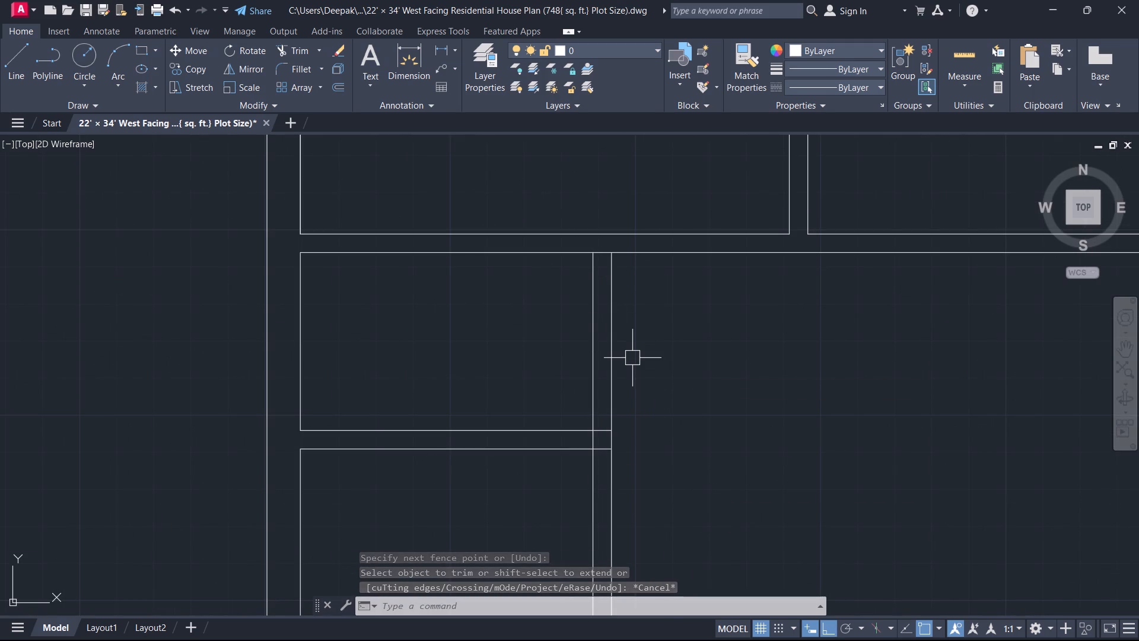
Extend both lines of the wall between the two north rooms south to the outer line of their south wall.
text(ex)
key(space)
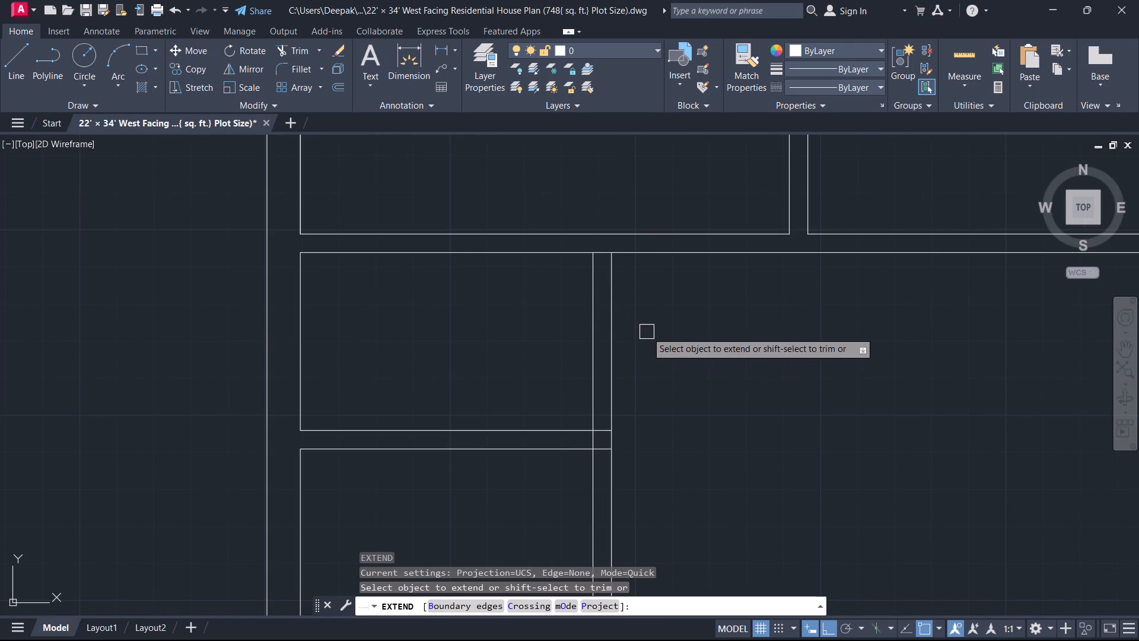
click(743, 193)
click(922, 193)
key(Escape)
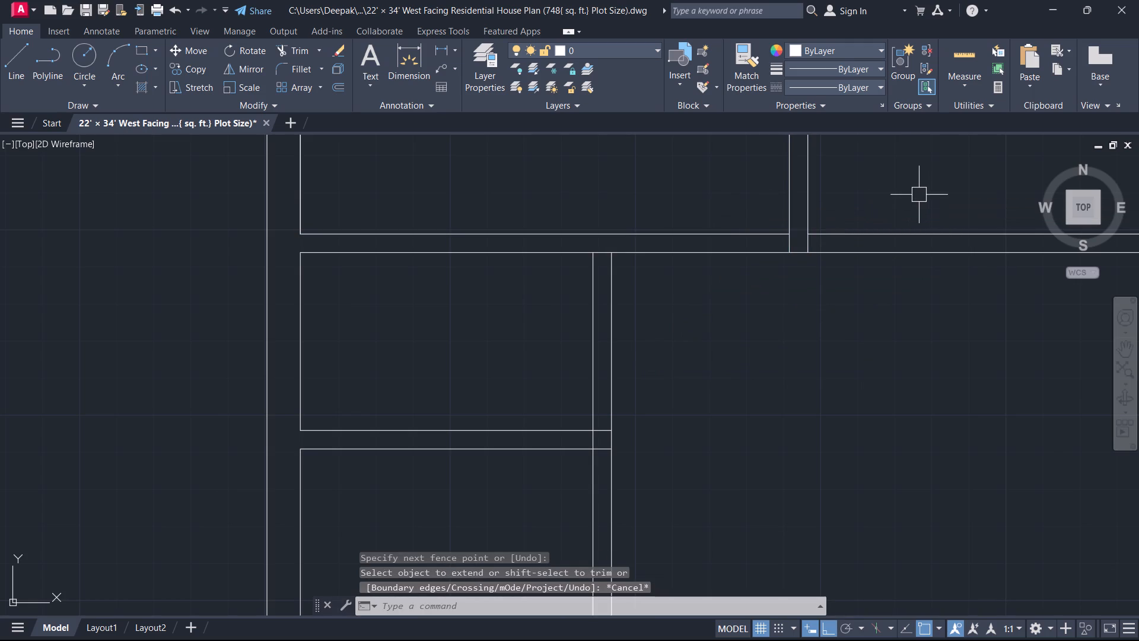
Offset both faces of the wall between the north rooms outward by 3', one to the west and one to the east.
text(o 3)
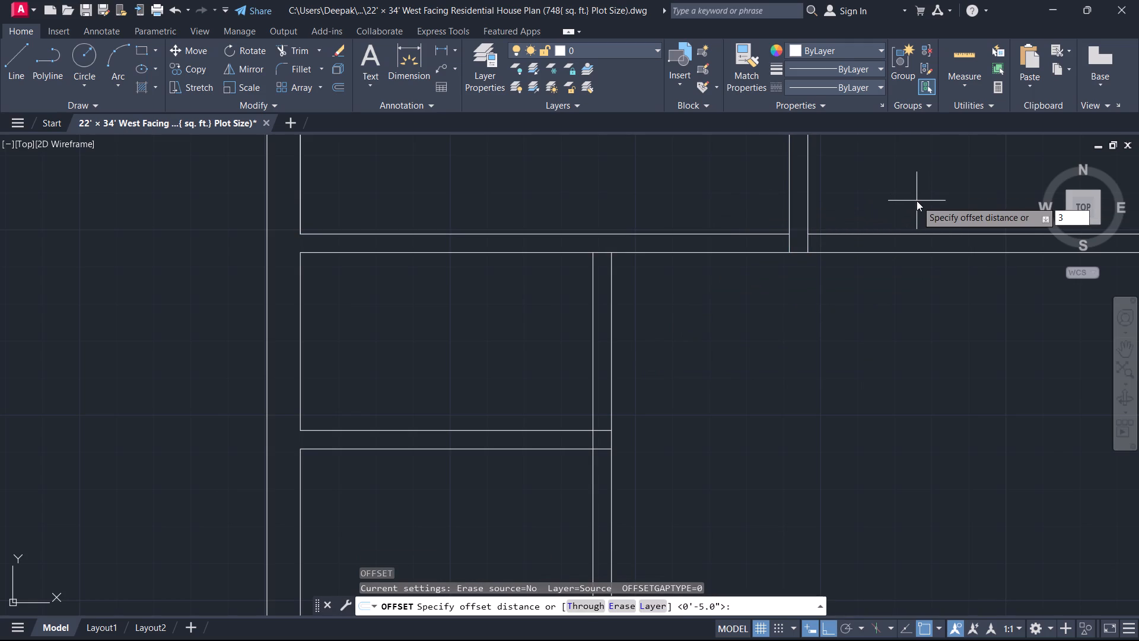
key(apostrophe)
key(Return)
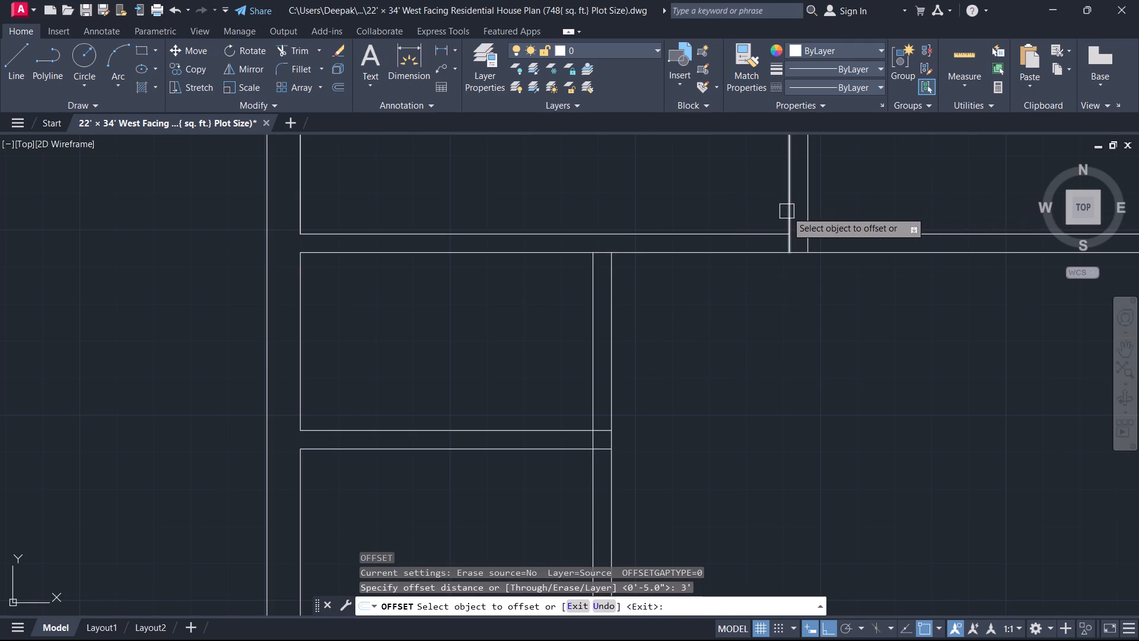
click(787, 211)
drag(698, 199, 704, 200)
click(809, 212)
click(868, 205)
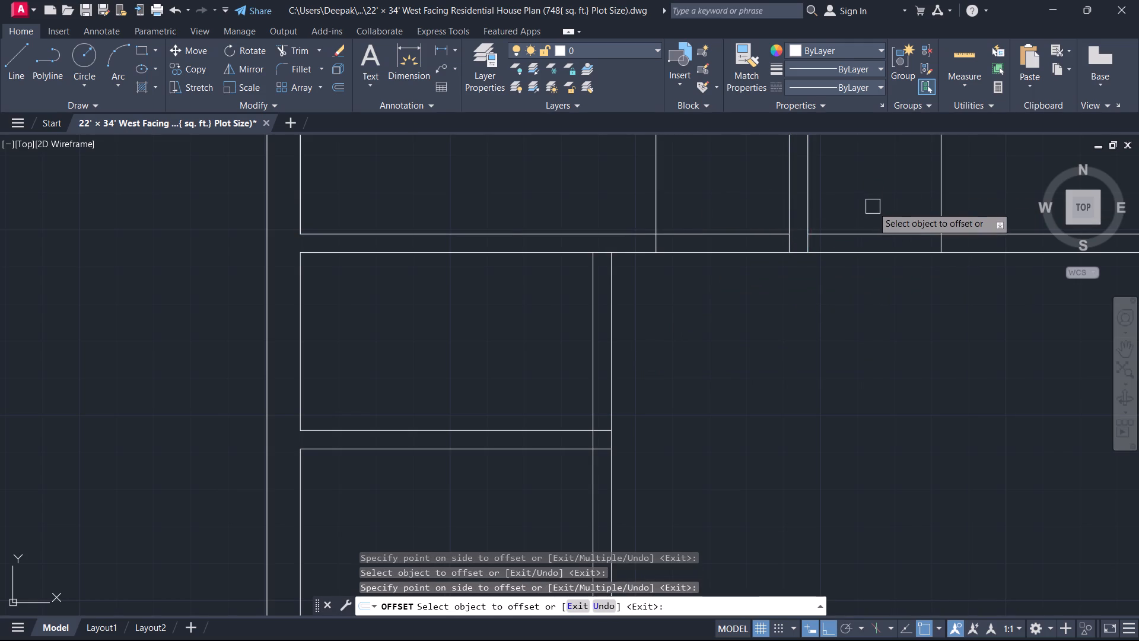
Erase the 3' offset line inside the northeast room.
scroll(873, 207, down, 2)
middle_drag(868, 207, 719, 382)
key(Escape)
scroll(772, 380, up, 1)
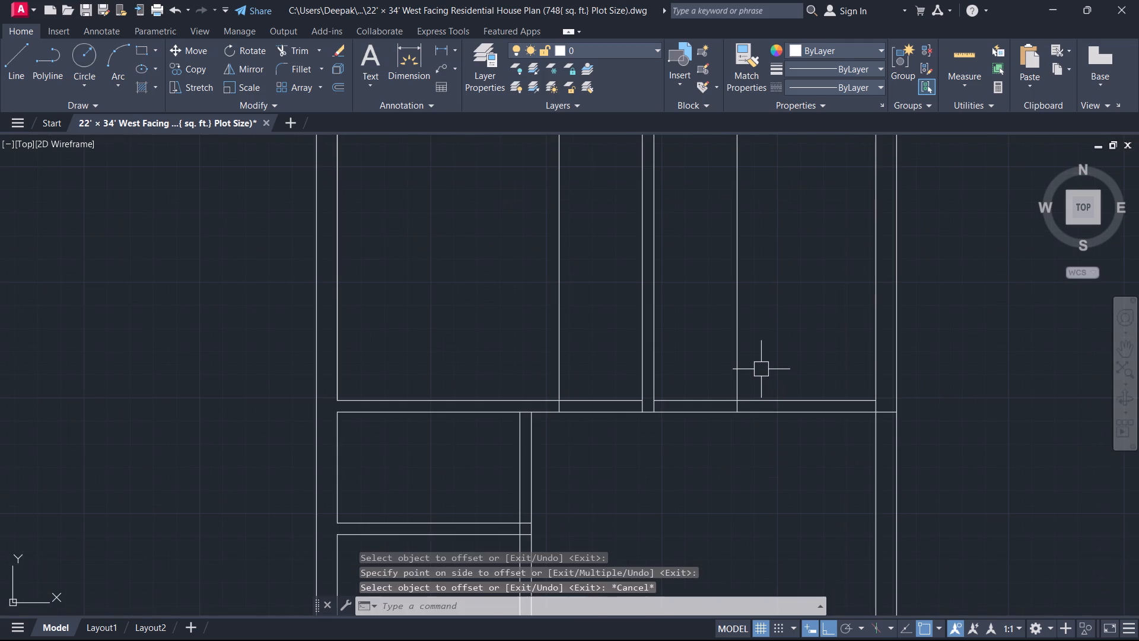
drag(761, 369, 740, 353)
click(707, 320)
key(Delete)
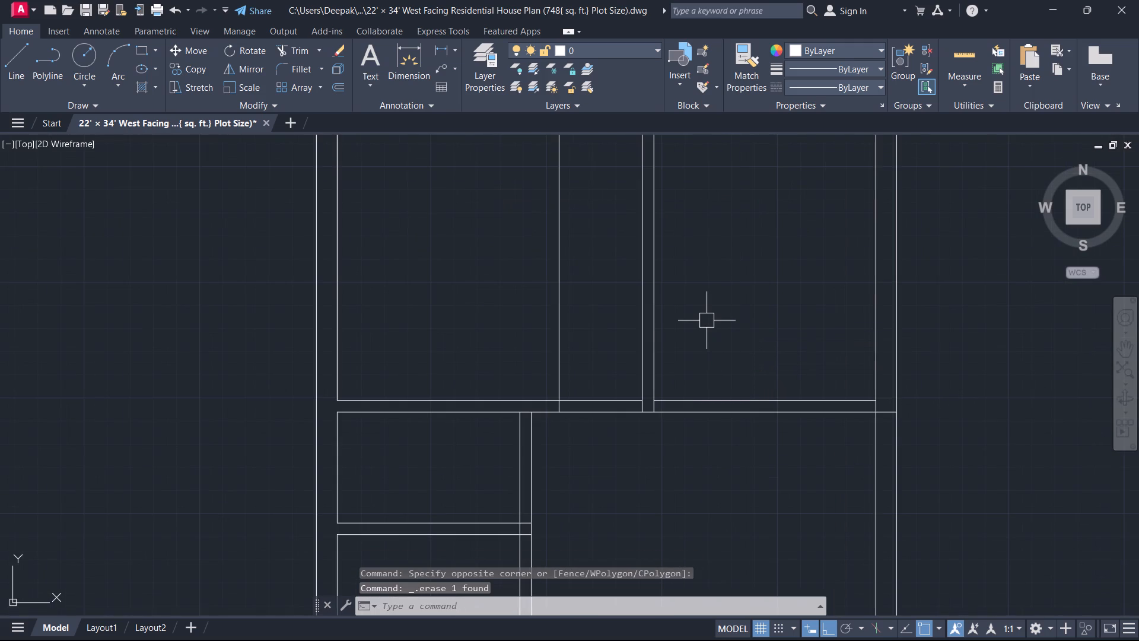
Trim a 3' opening in the northwest room's south wall beside the dividing wall, and remove the guide line above it.
key(t)
key(r)
key(space)
click(600, 380)
click(591, 446)
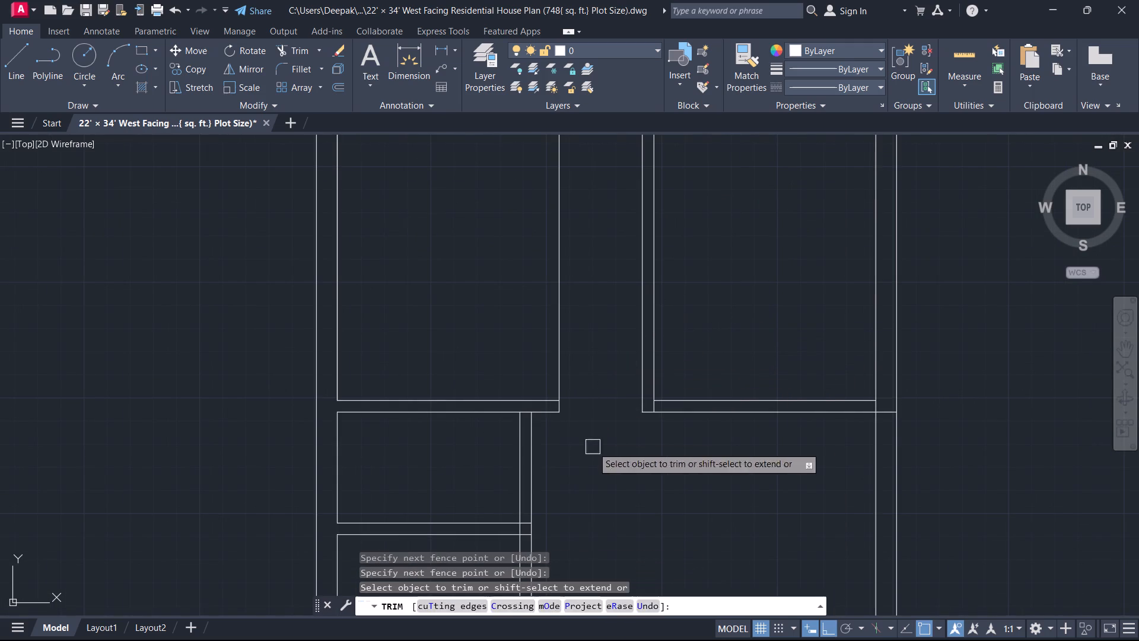
drag(611, 330, 600, 326)
click(526, 293)
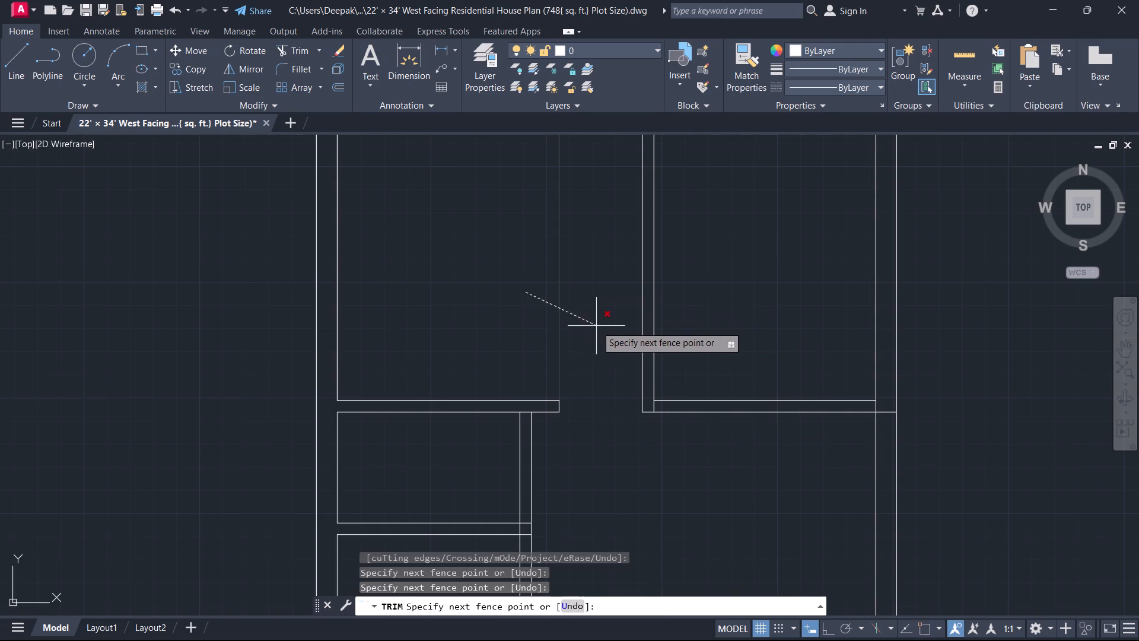
click(596, 326)
key(Escape)
Offset the dividing wall's east face 3' east into the northeast room.
scroll(598, 331, down, 3)
middle_drag(581, 347, 460, 385)
scroll(460, 385, up, 3)
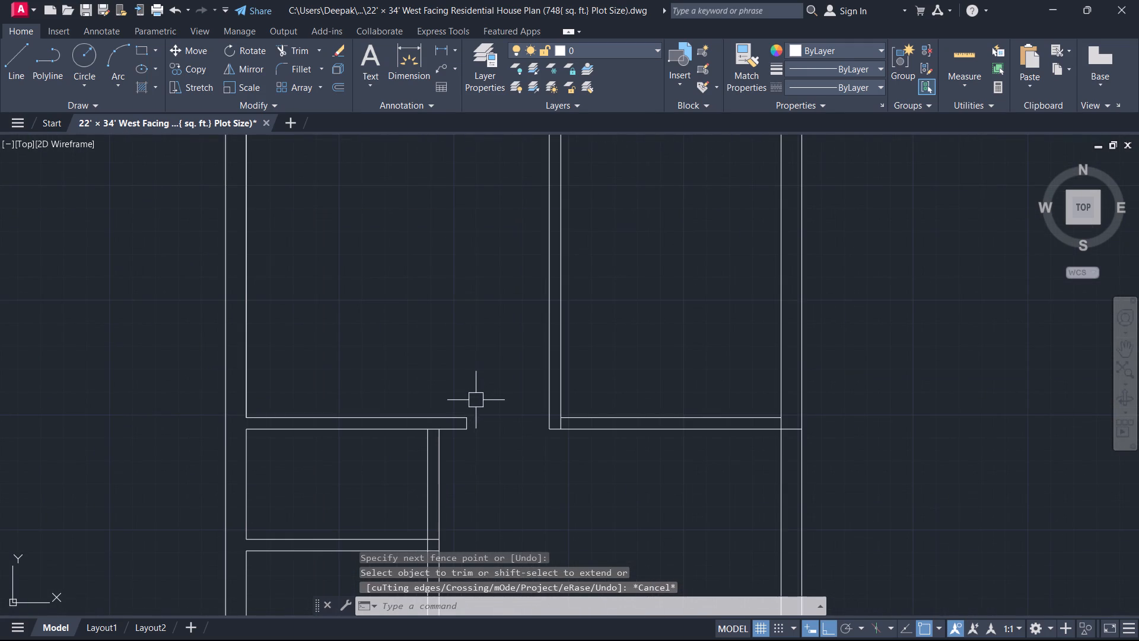
text(o)
key(space)
key(space)
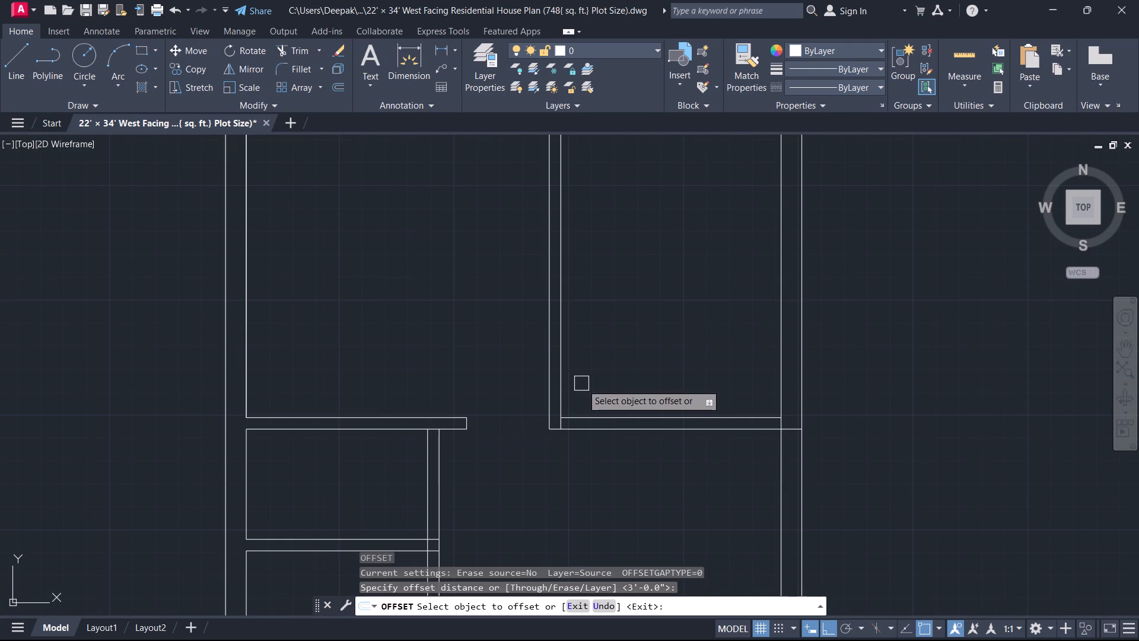
click(568, 366)
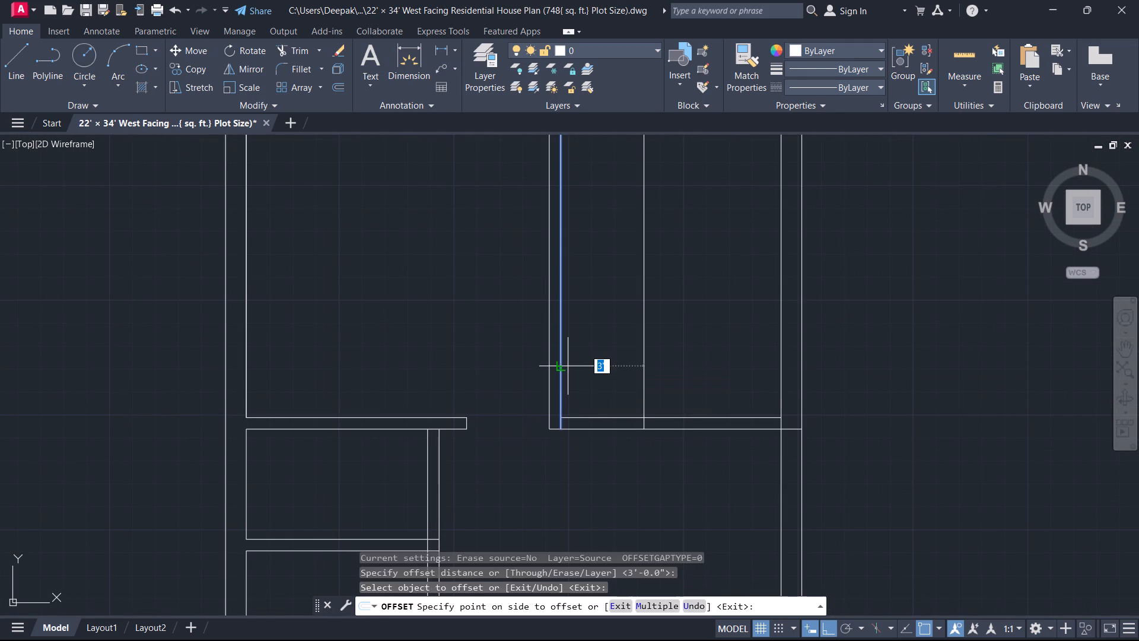
click(616, 375)
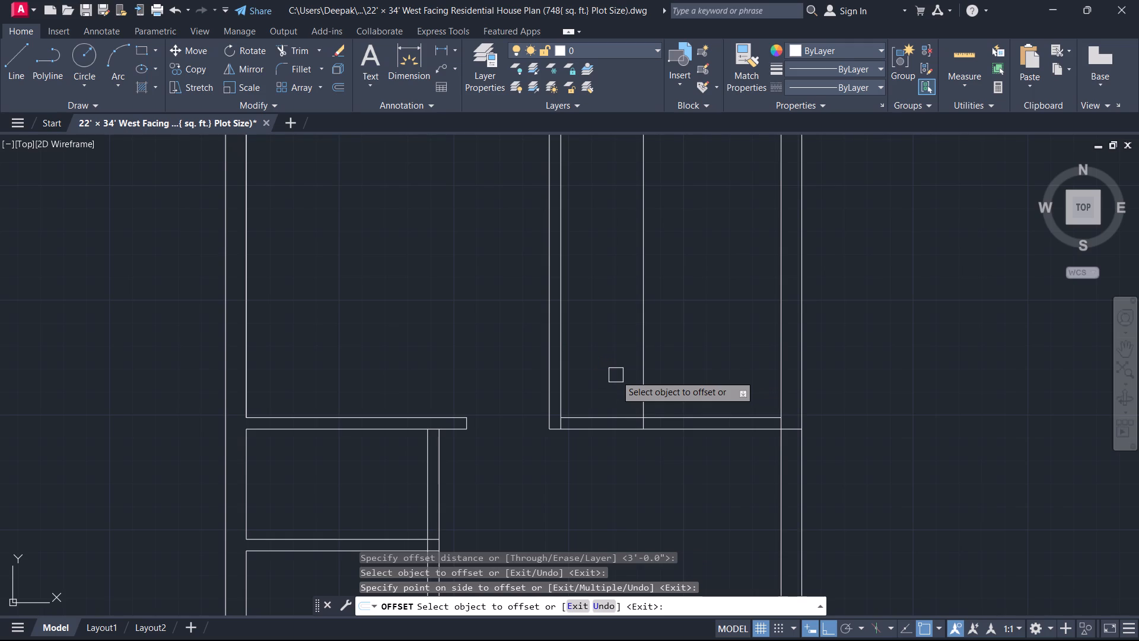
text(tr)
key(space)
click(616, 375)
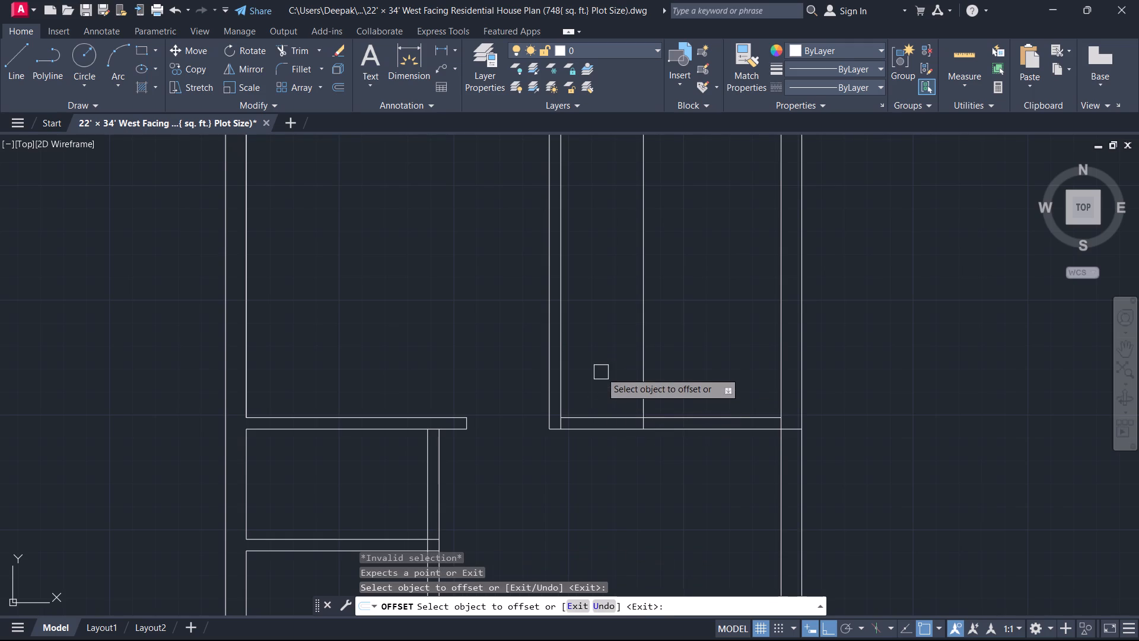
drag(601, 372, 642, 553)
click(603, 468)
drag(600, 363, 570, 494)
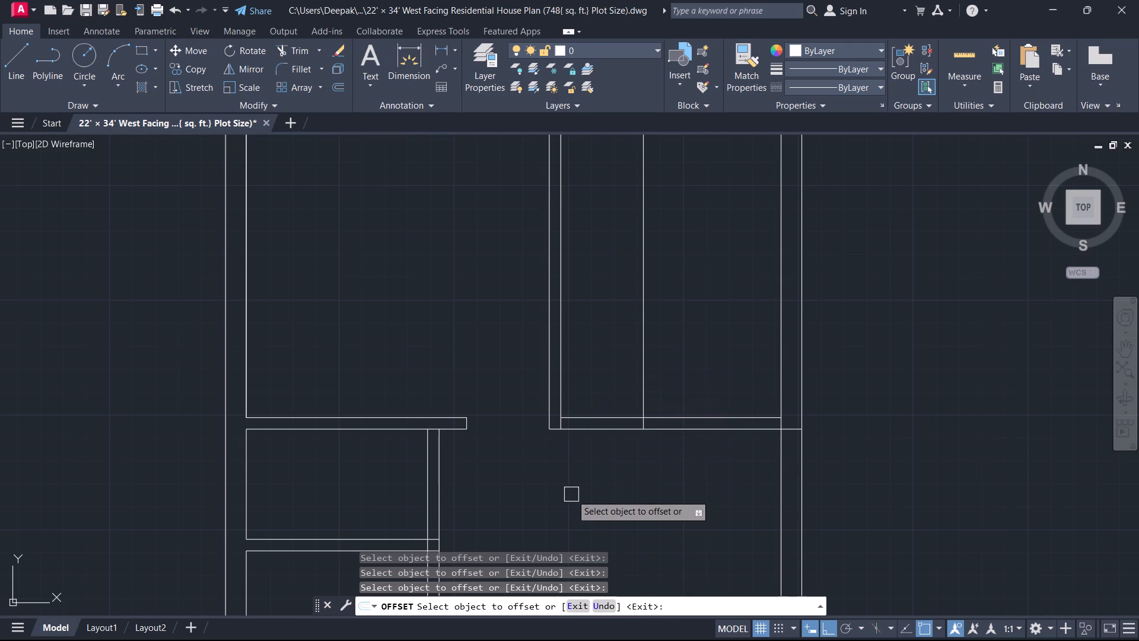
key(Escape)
Trim a 3' opening in the northeast room's south wall beside the dividing wall, and remove the guide line above it.
text(tr)
key(space)
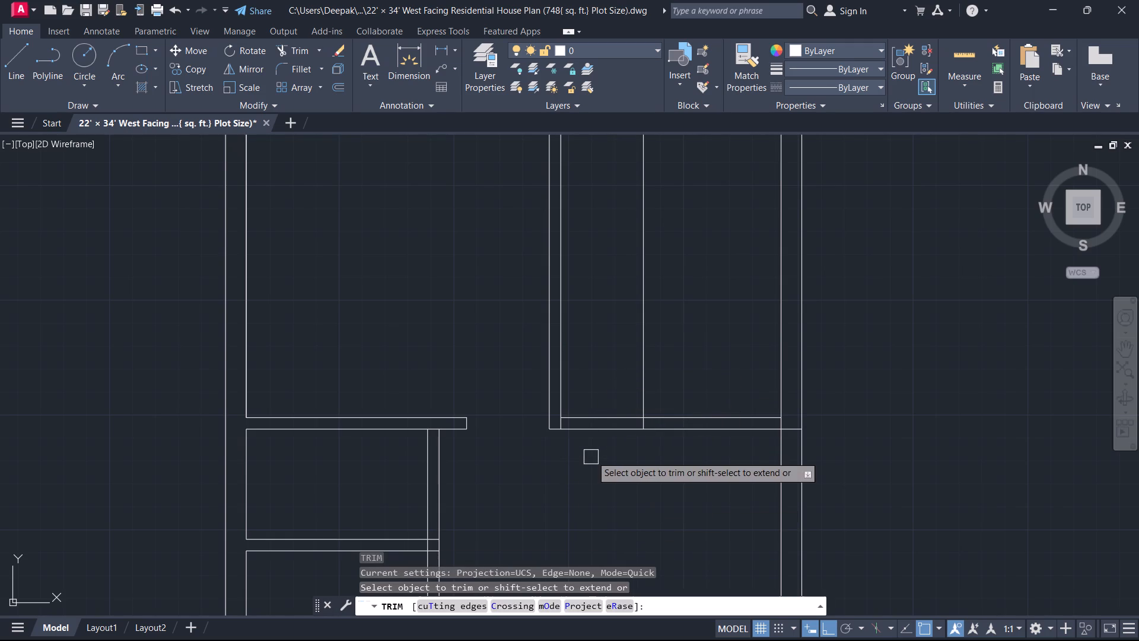
click(591, 335)
click(574, 492)
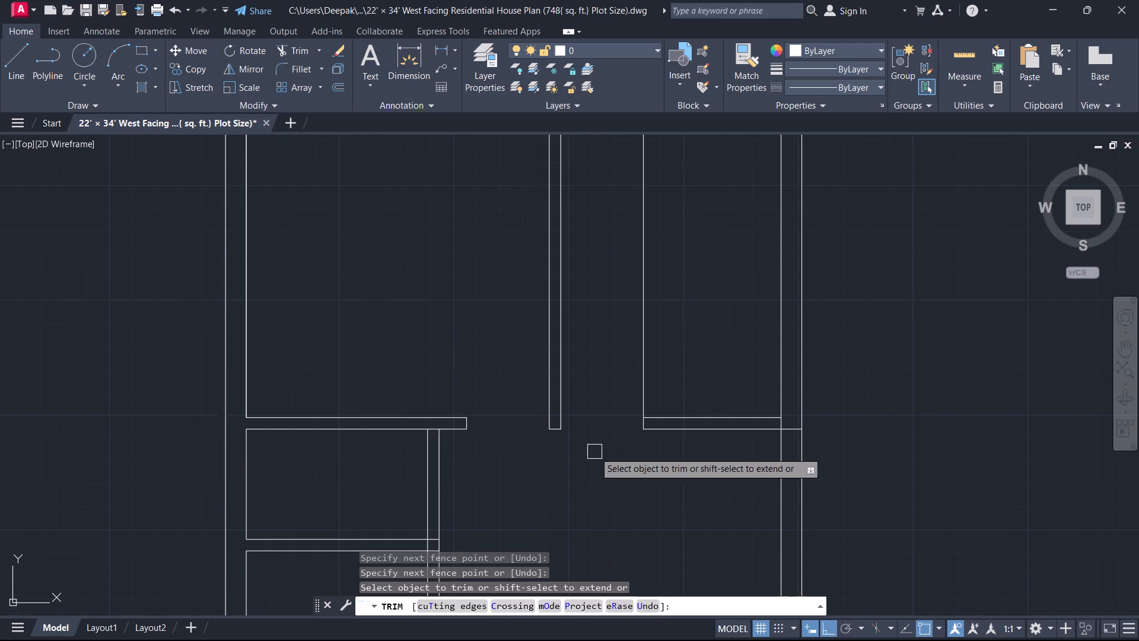
click(606, 360)
click(647, 352)
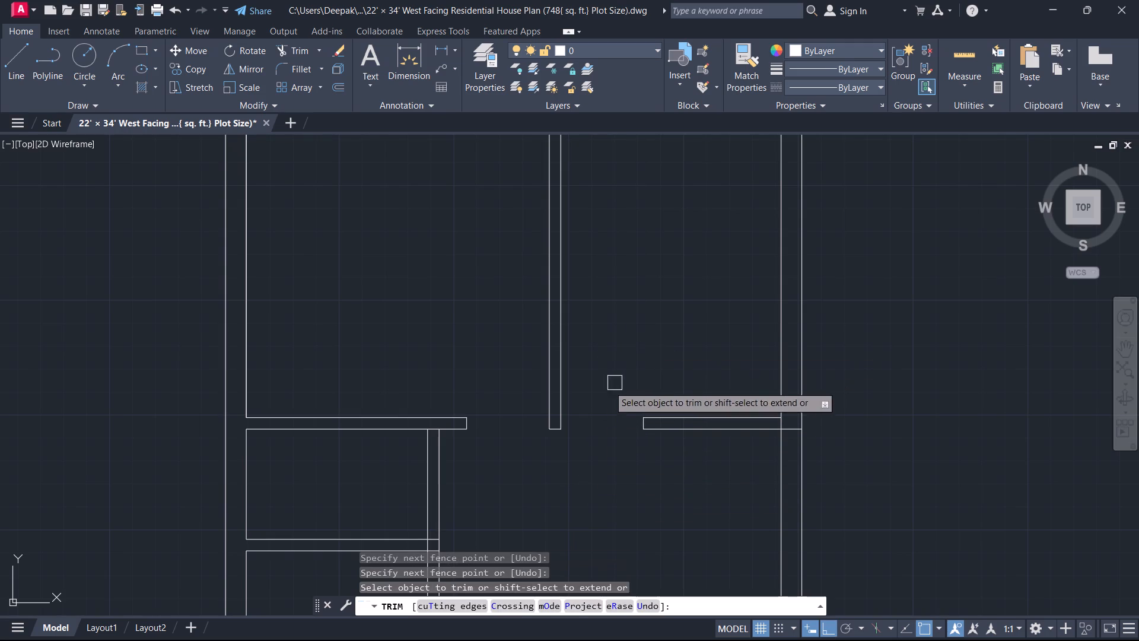
key(Escape)
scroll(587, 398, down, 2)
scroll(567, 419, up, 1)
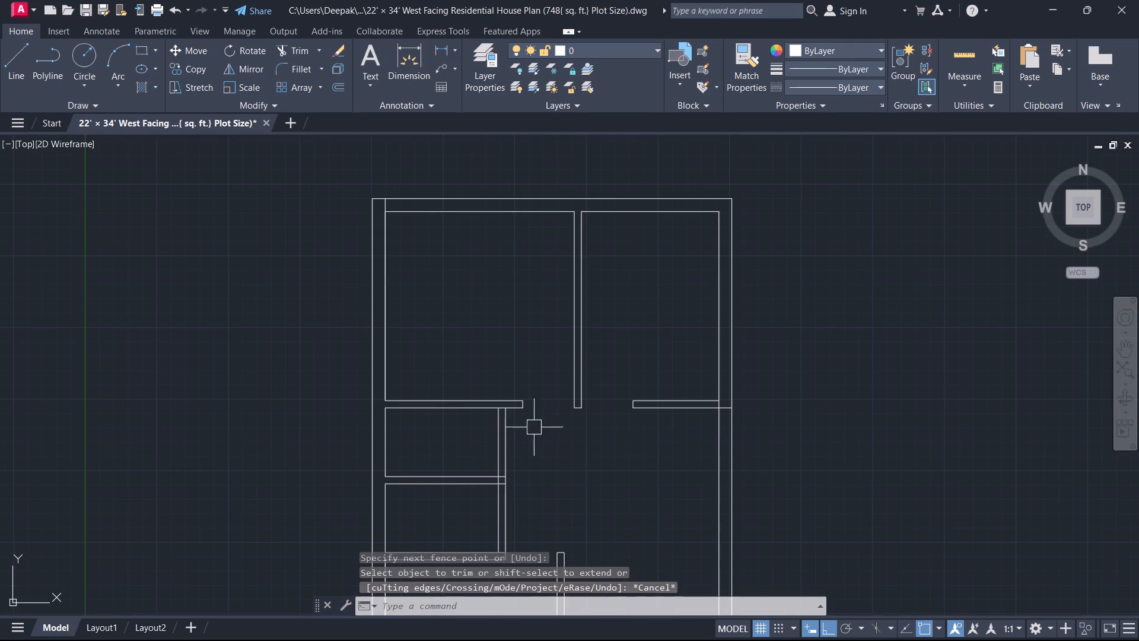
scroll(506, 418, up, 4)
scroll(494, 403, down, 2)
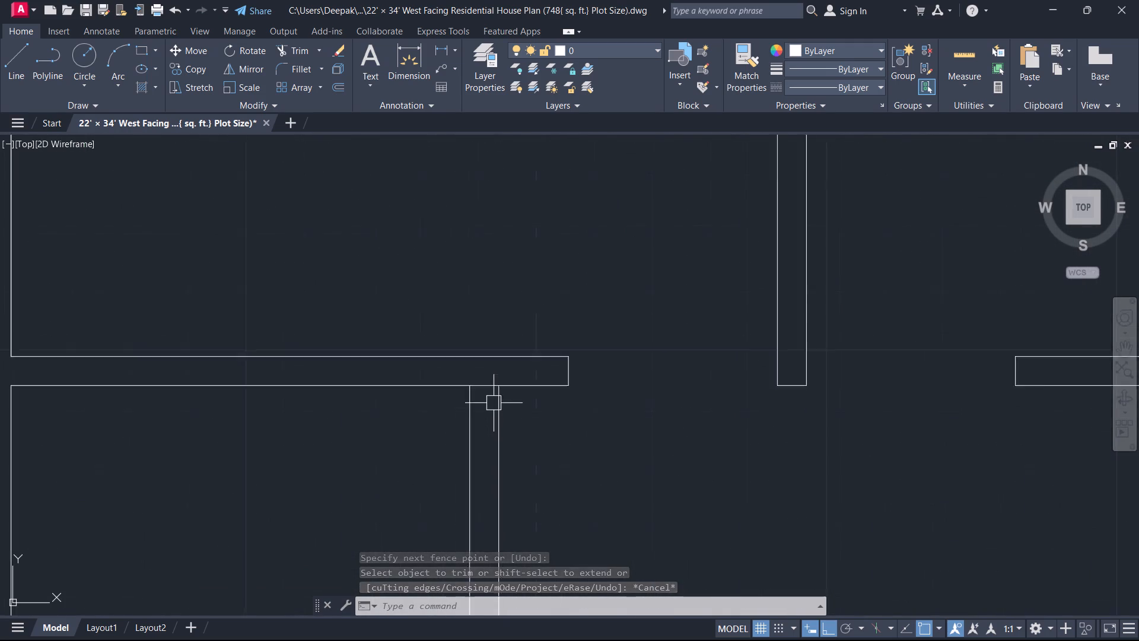
Offset the small west-side rooms' east wall inner face 2'6" west and the southern small room's south wall face 2'6" north.
scroll(494, 403, down, 3)
middle_drag(498, 403, 612, 311)
scroll(498, 403, up, 1)
scroll(581, 394, up, 2)
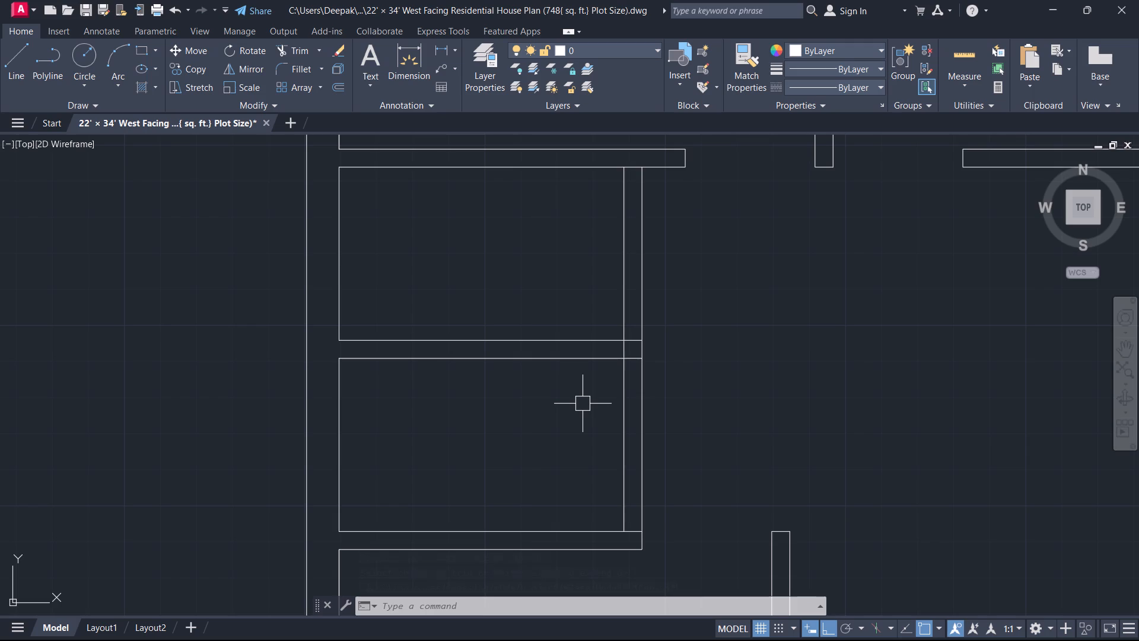
text(o)
key(space)
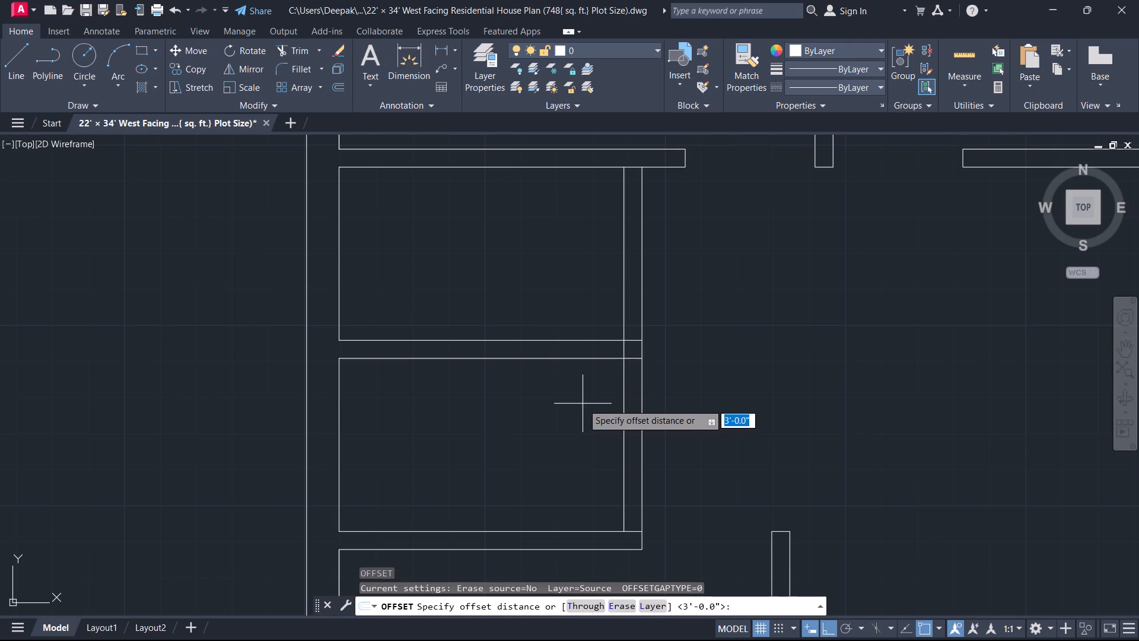
key(2)
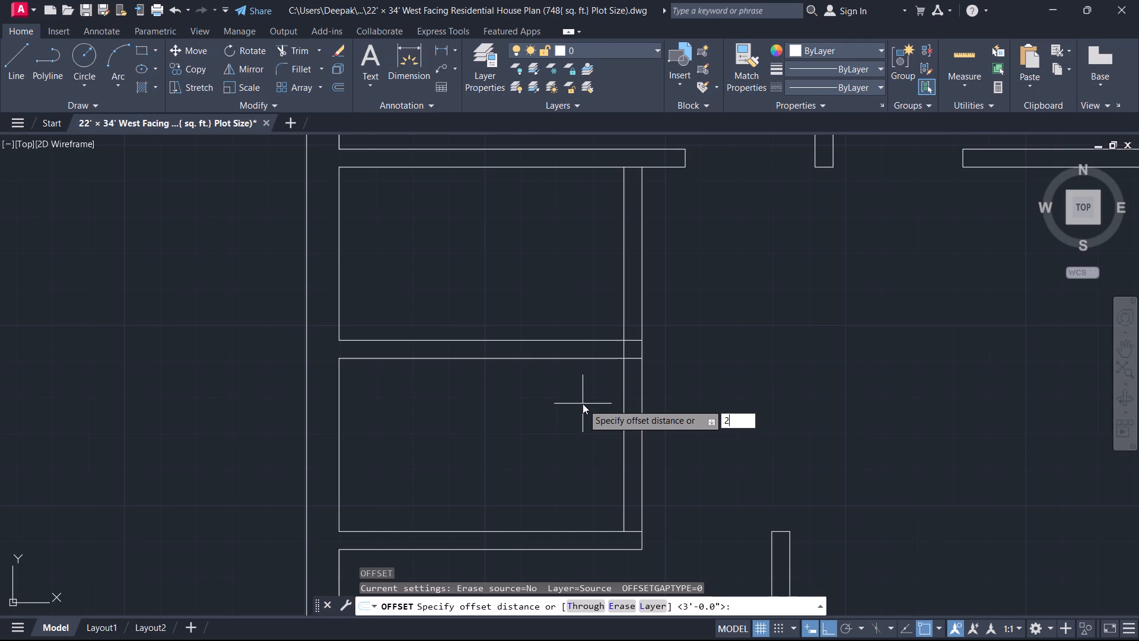
key(2)
key(BackSpace)
key(apostrophe)
key(6)
key(Return)
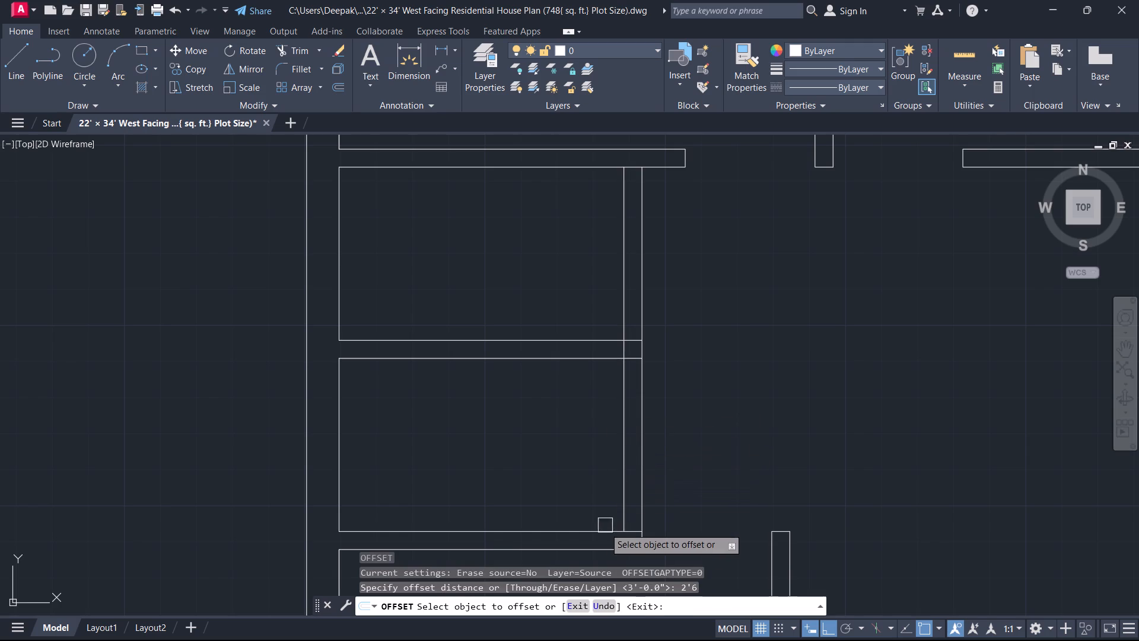
click(622, 458)
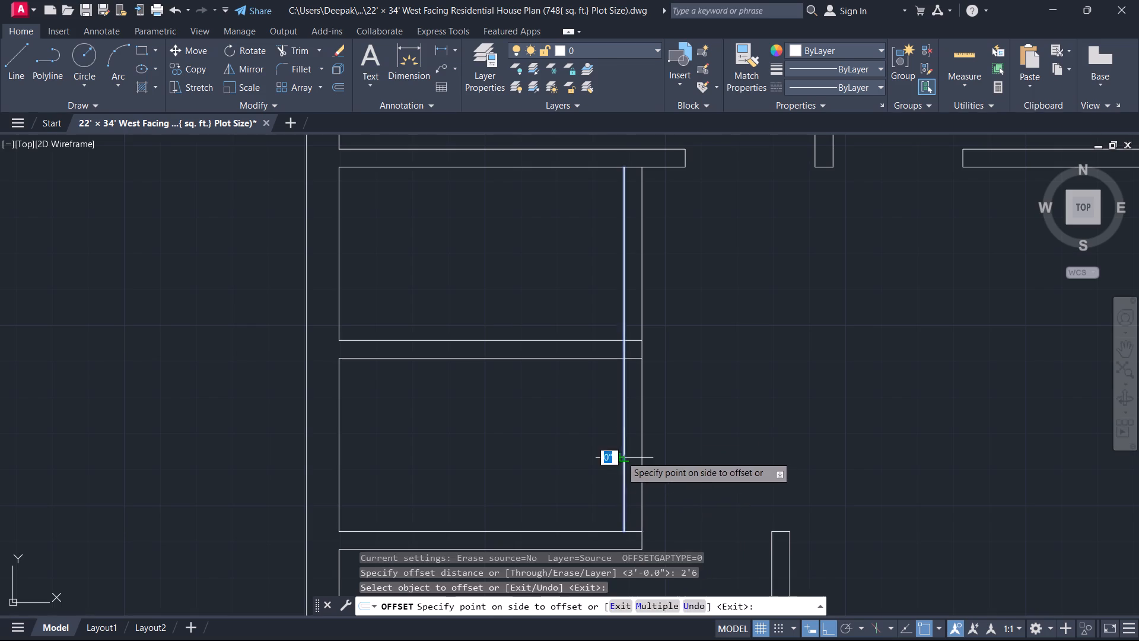
click(575, 449)
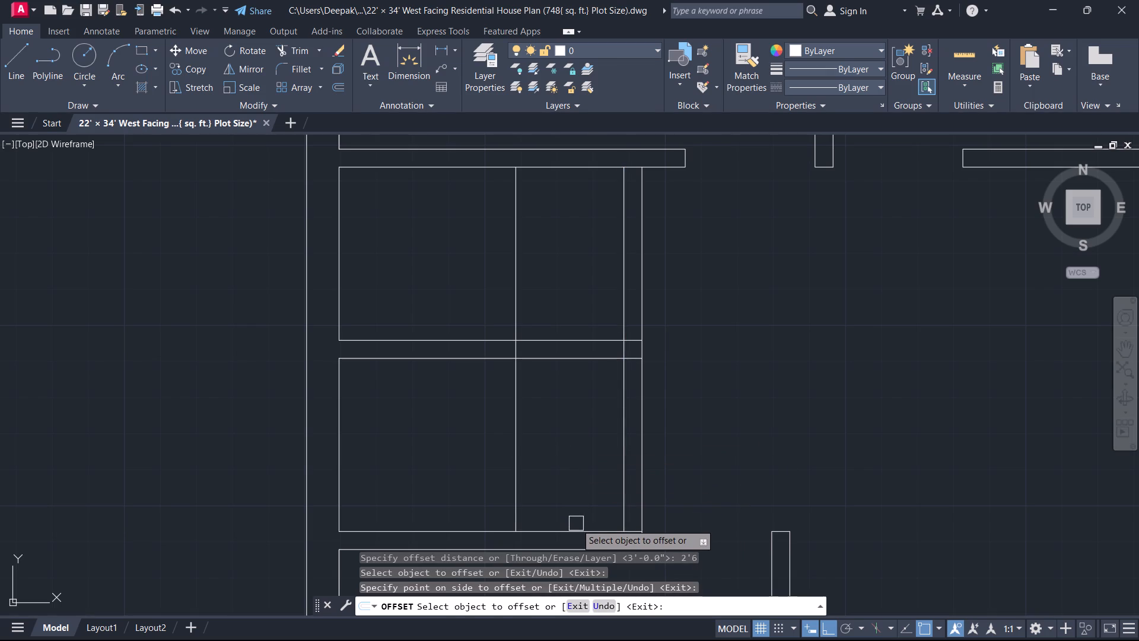
click(576, 528)
click(577, 484)
key(Escape)
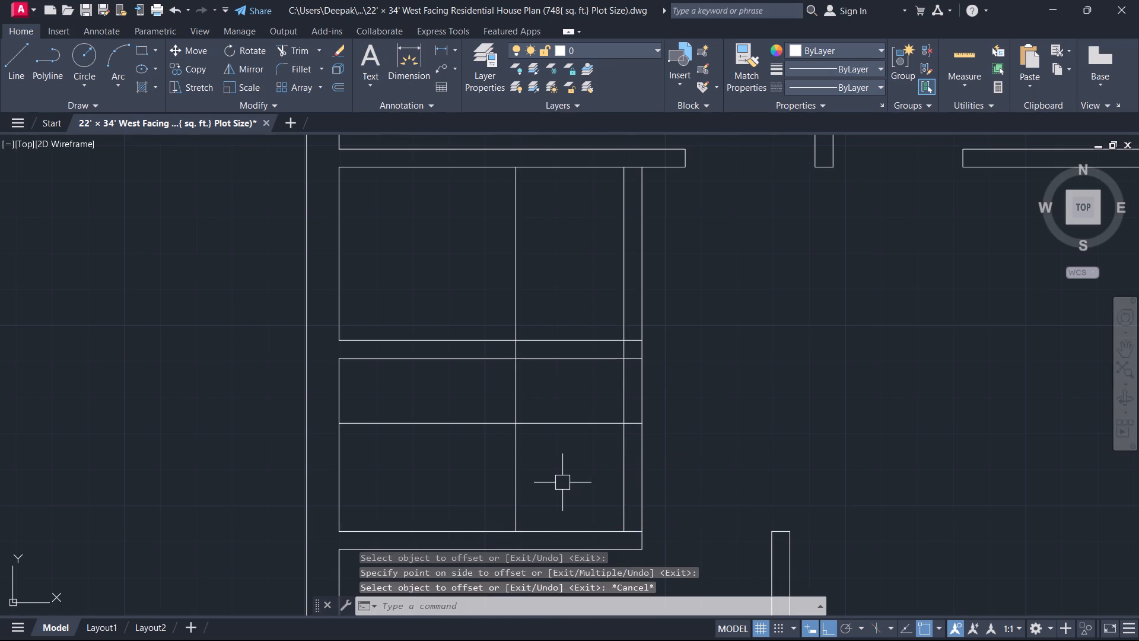
Trim a 2'6" opening at the south end of the small rooms' east wall, and remove the guide lines inside the southern small room.
text(tr)
key(space)
click(563, 480)
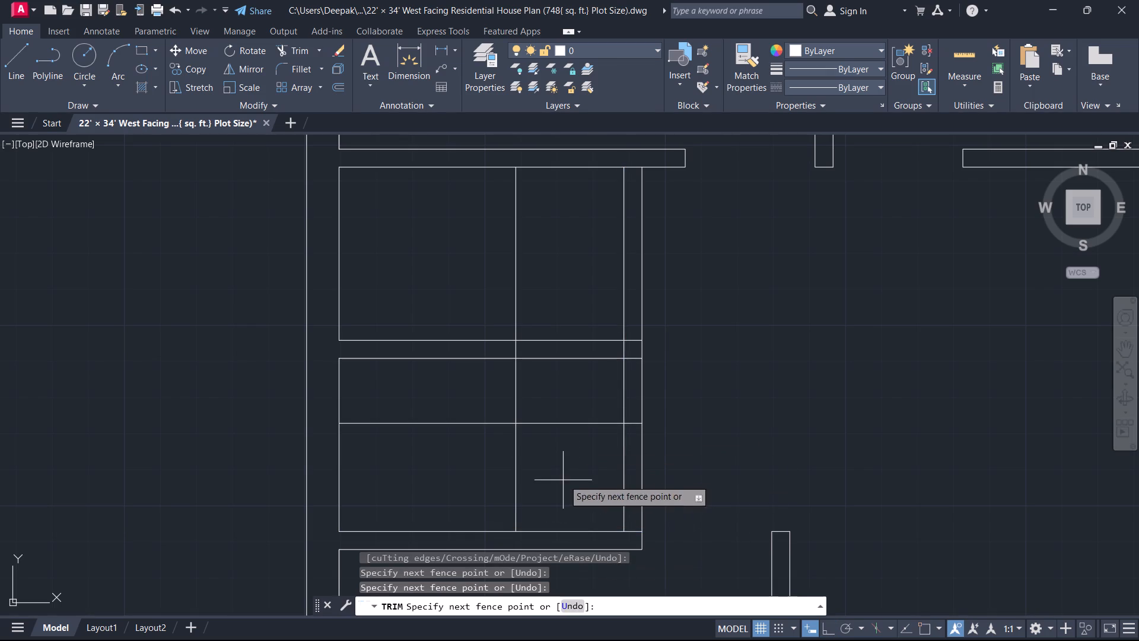
click(736, 471)
drag(592, 478, 508, 429)
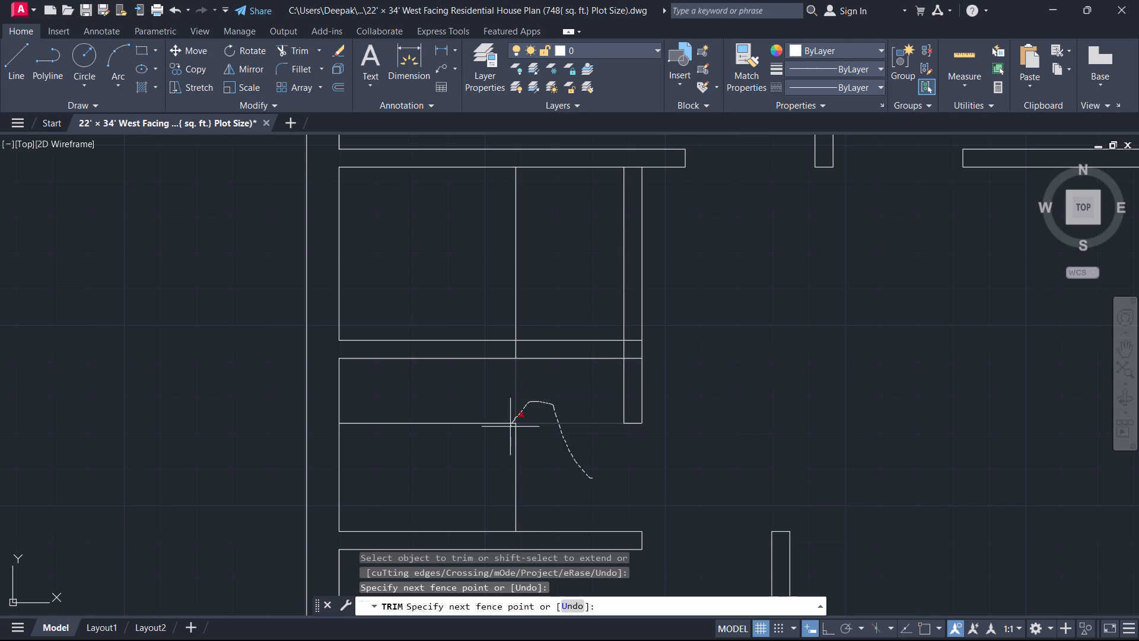
drag(508, 429, 567, 467)
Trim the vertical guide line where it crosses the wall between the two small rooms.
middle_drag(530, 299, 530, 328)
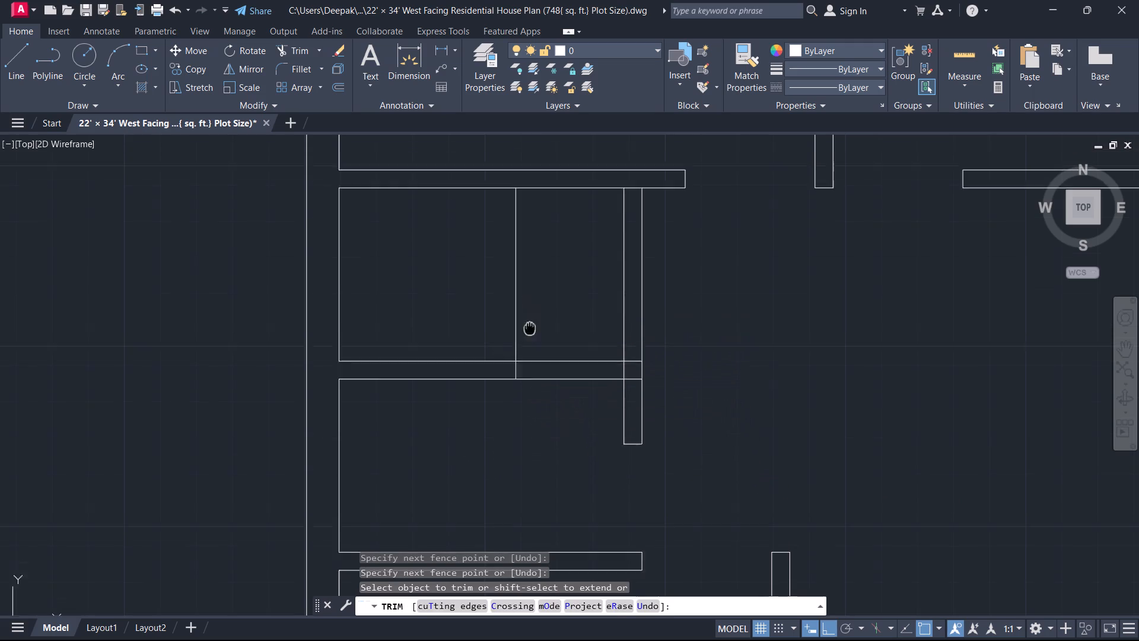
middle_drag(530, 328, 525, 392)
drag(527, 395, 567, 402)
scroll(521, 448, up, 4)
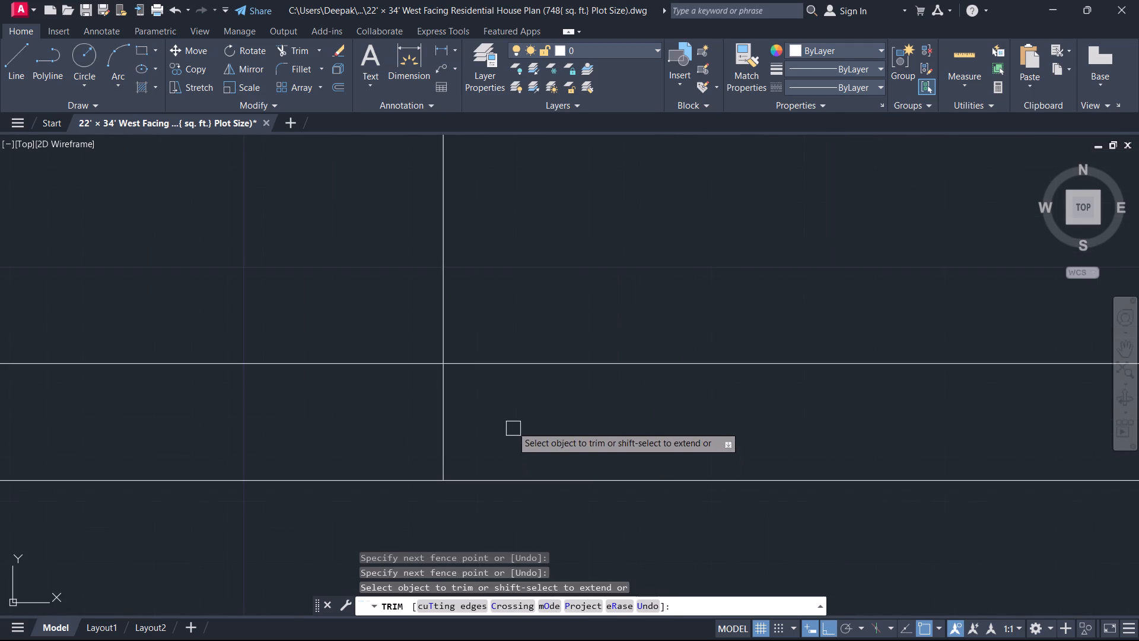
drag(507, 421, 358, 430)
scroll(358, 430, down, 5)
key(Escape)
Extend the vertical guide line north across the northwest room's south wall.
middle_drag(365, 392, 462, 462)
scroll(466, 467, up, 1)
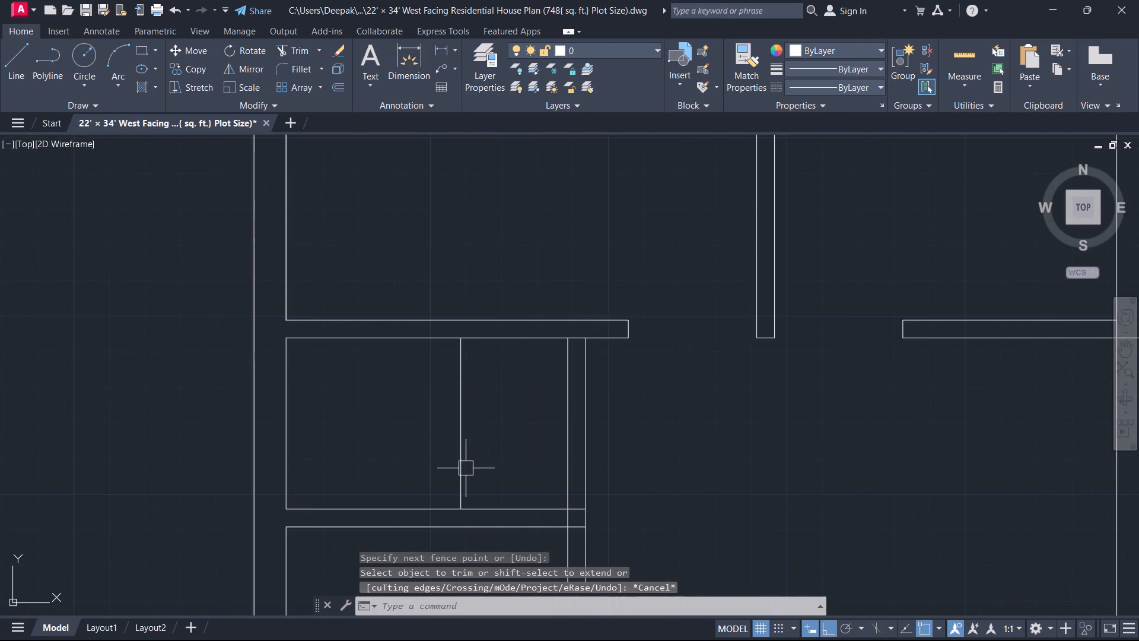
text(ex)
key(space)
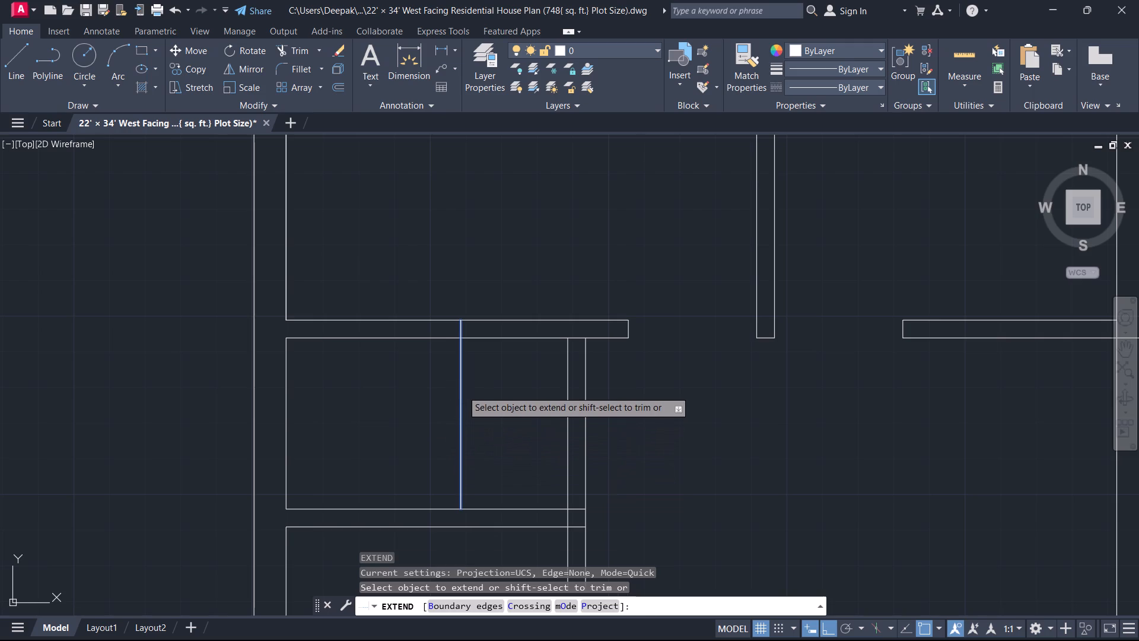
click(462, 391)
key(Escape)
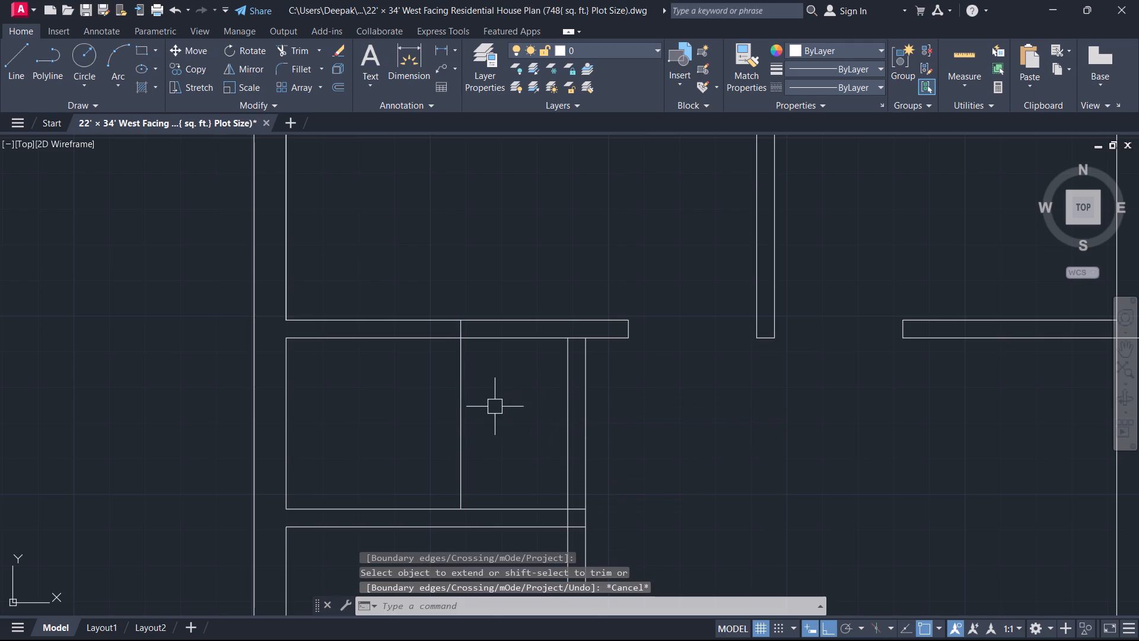
Erase the vertical guide line in the northern small room.
drag(479, 400, 473, 399)
click(434, 398)
key(BackSpace)
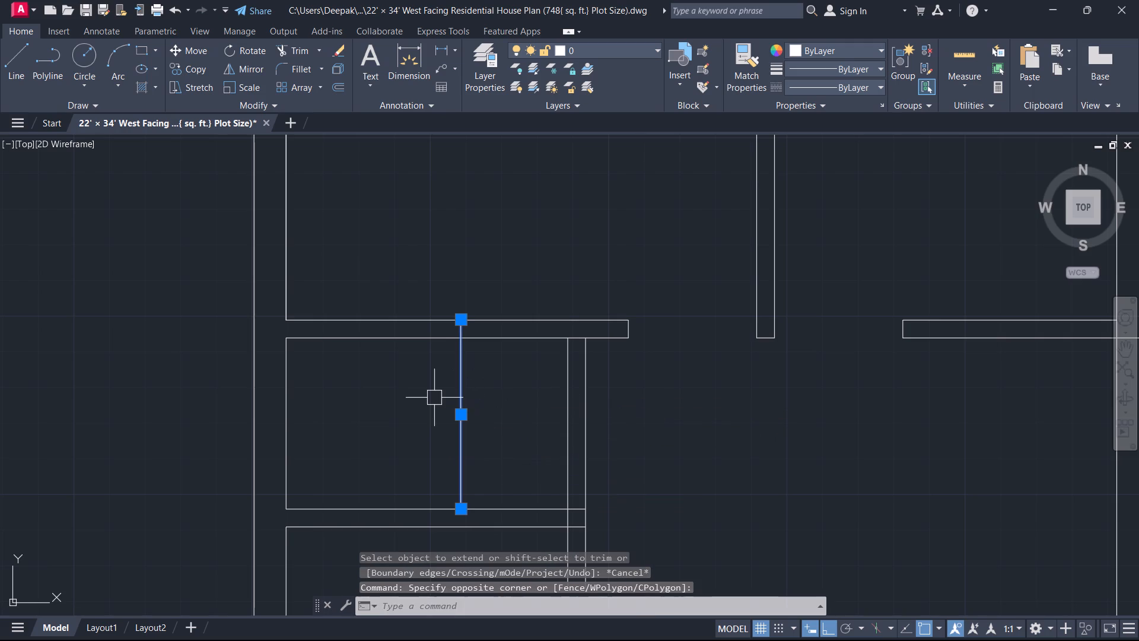
key(Delete)
Offset the northern small room's west wall inner face 2'6" east.
text(o)
key(space)
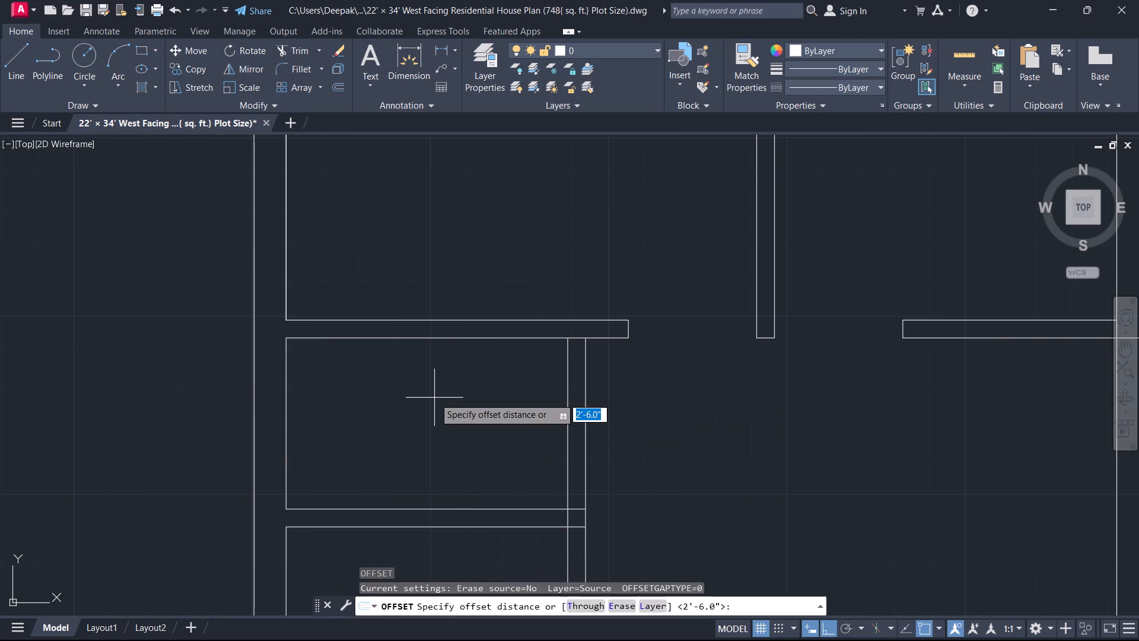
text(2'6)
key(Return)
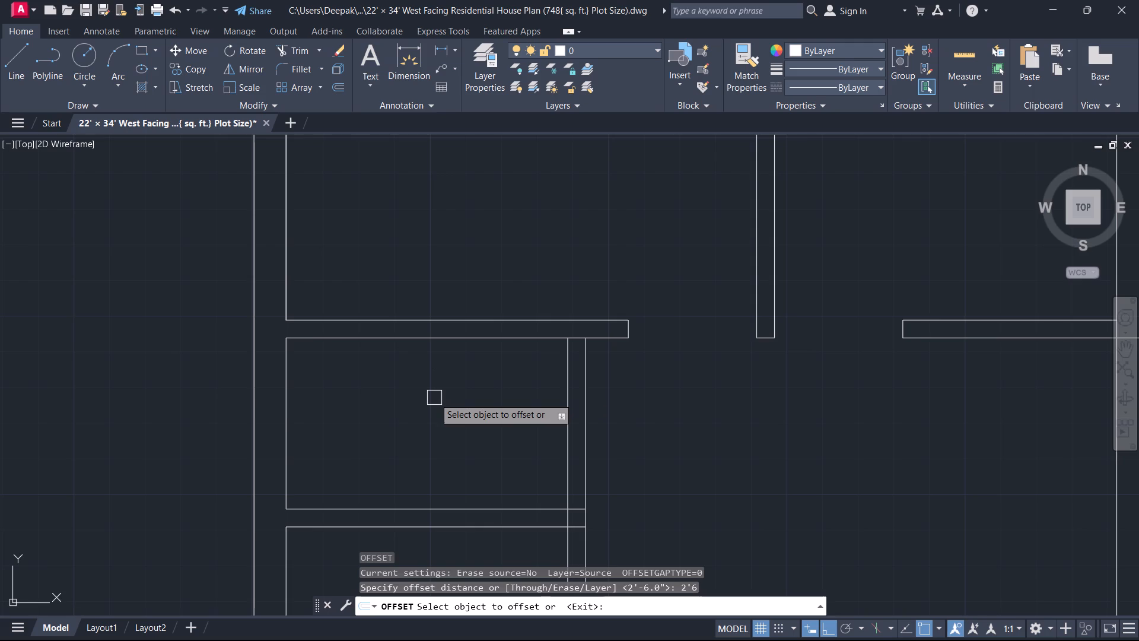
click(288, 367)
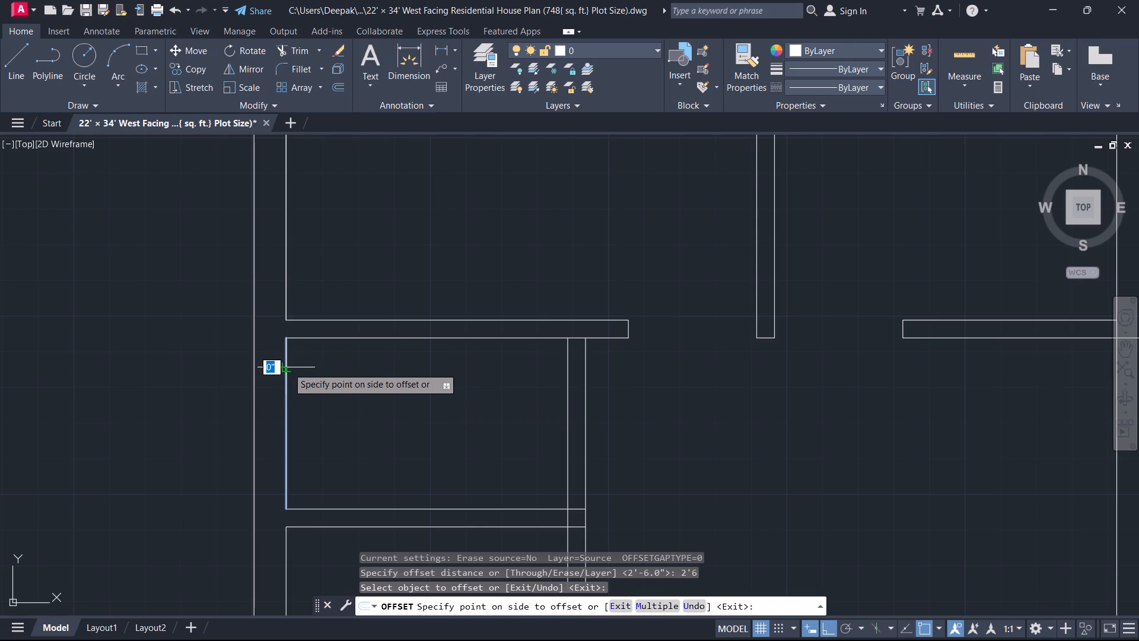
key(Escape)
key(space)
key(space)
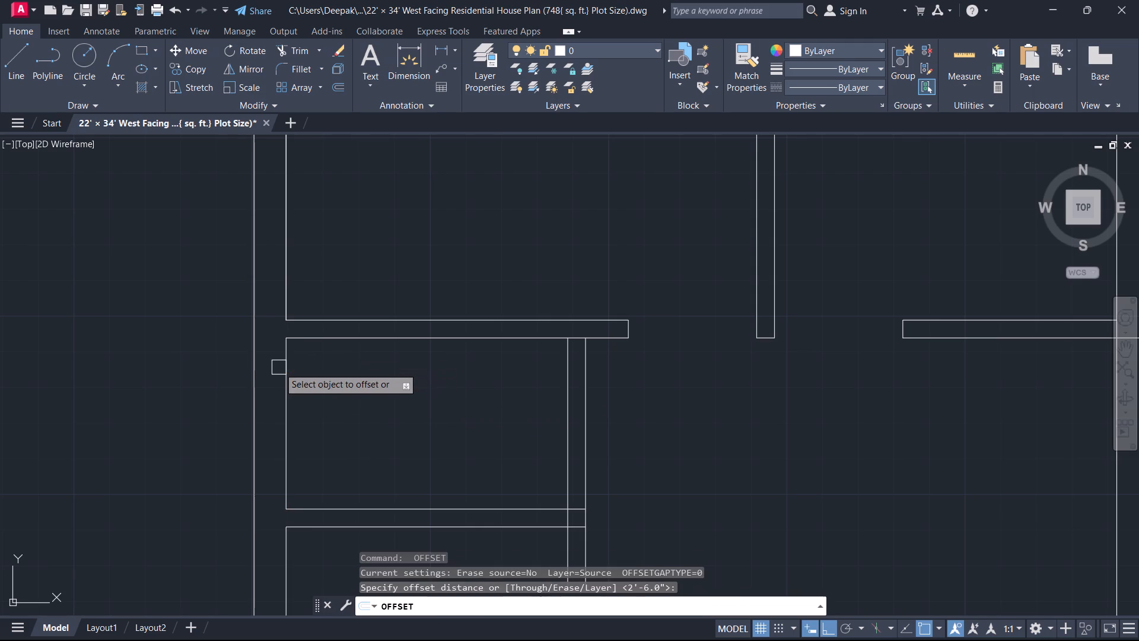
click(283, 376)
click(332, 377)
key(Escape)
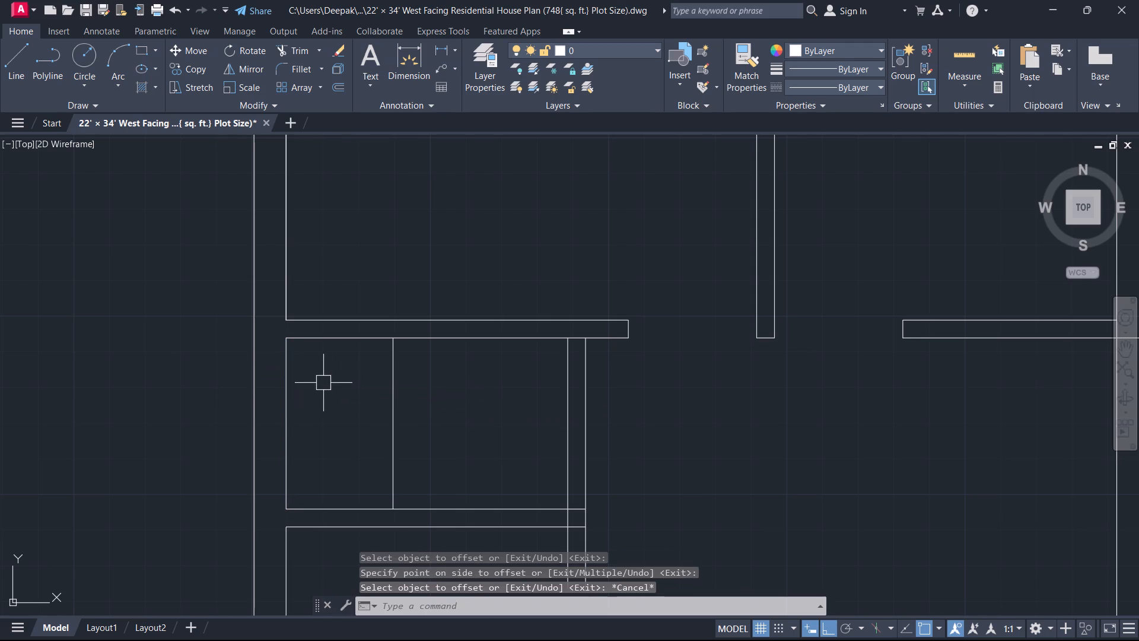
Extend the offset guide and the west wall's inner face north across the northwest room's south wall.
text(ex)
key(space)
click(430, 380)
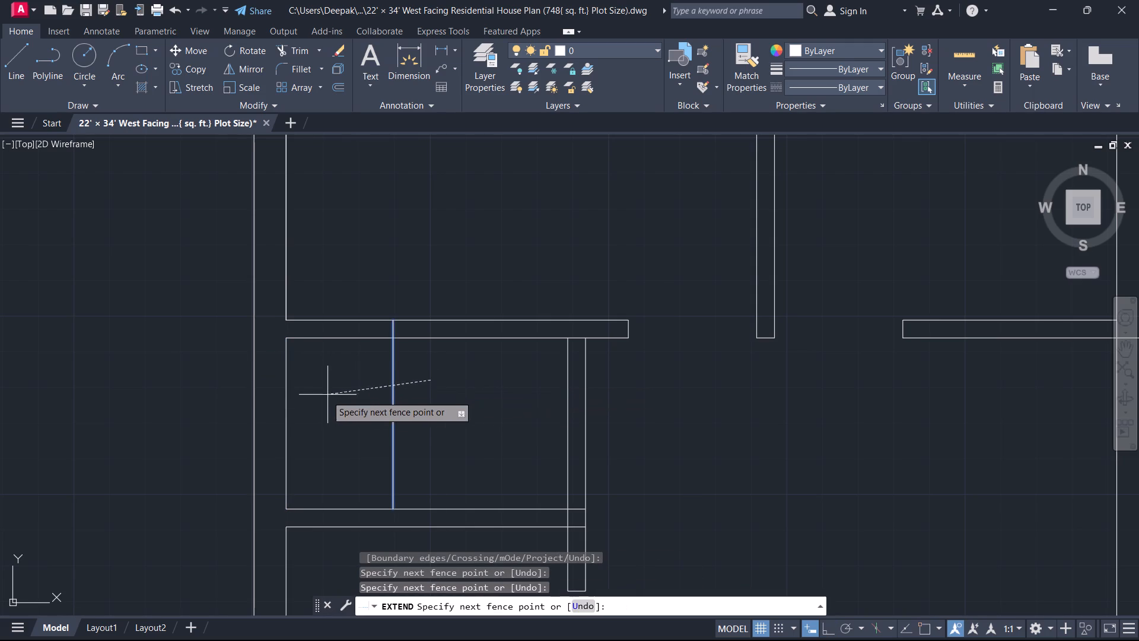
click(271, 427)
key(Escape)
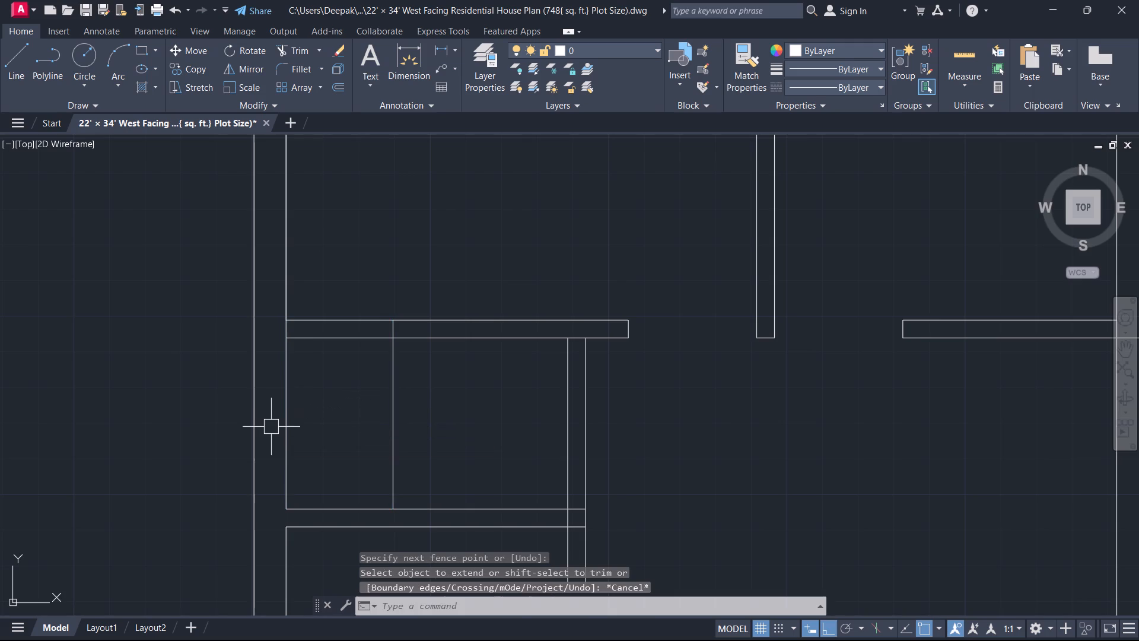
Trim a 2'6" opening at the west end of the northwest room's south wall, and remove the guide line below it.
text(tr)
key(space)
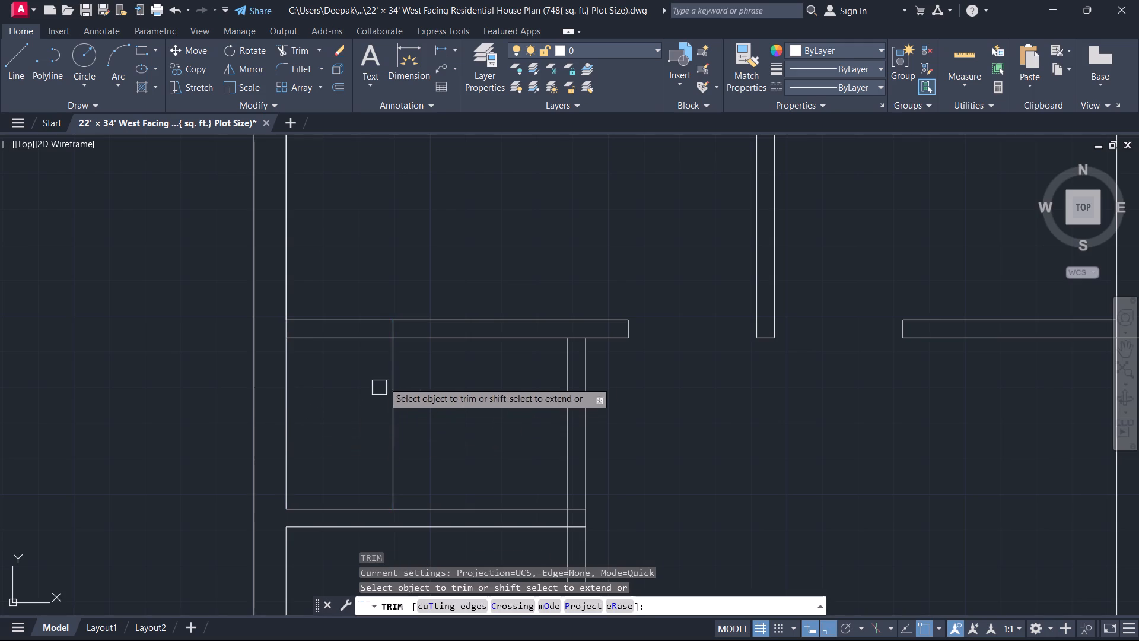
click(367, 385)
click(378, 279)
click(353, 399)
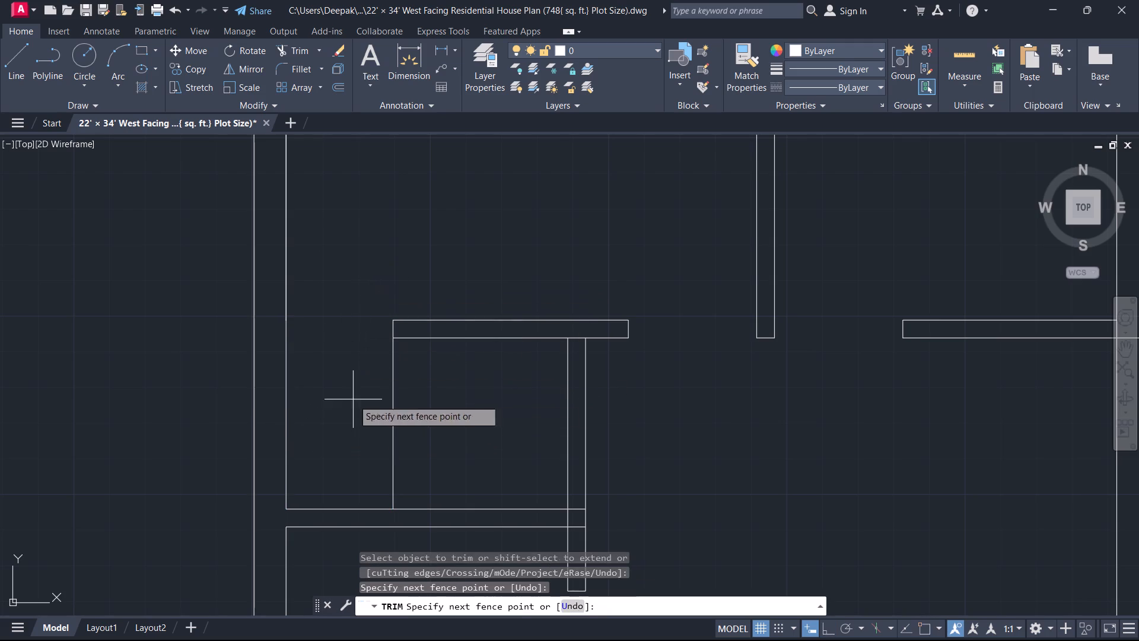
click(429, 399)
key(Escape)
Trim the line closing the junction between the small rooms' east wall and the northwest room's south wall.
scroll(429, 399, down, 2)
middle_drag(473, 439, 546, 368)
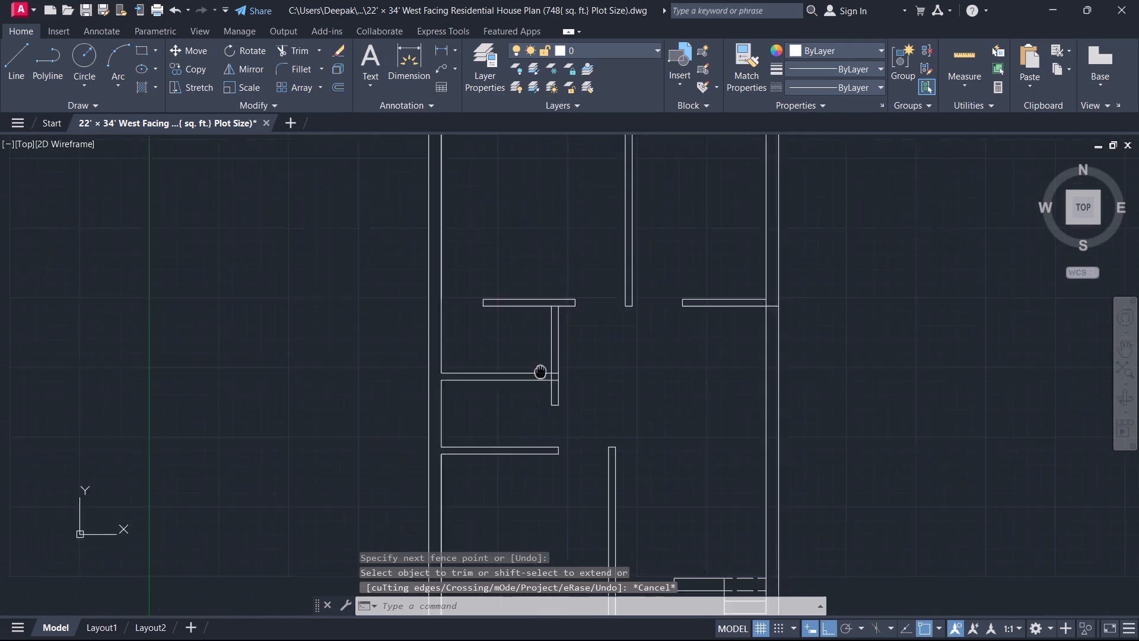
middle_drag(546, 368, 580, 348)
scroll(580, 348, up, 1)
scroll(540, 288, up, 2)
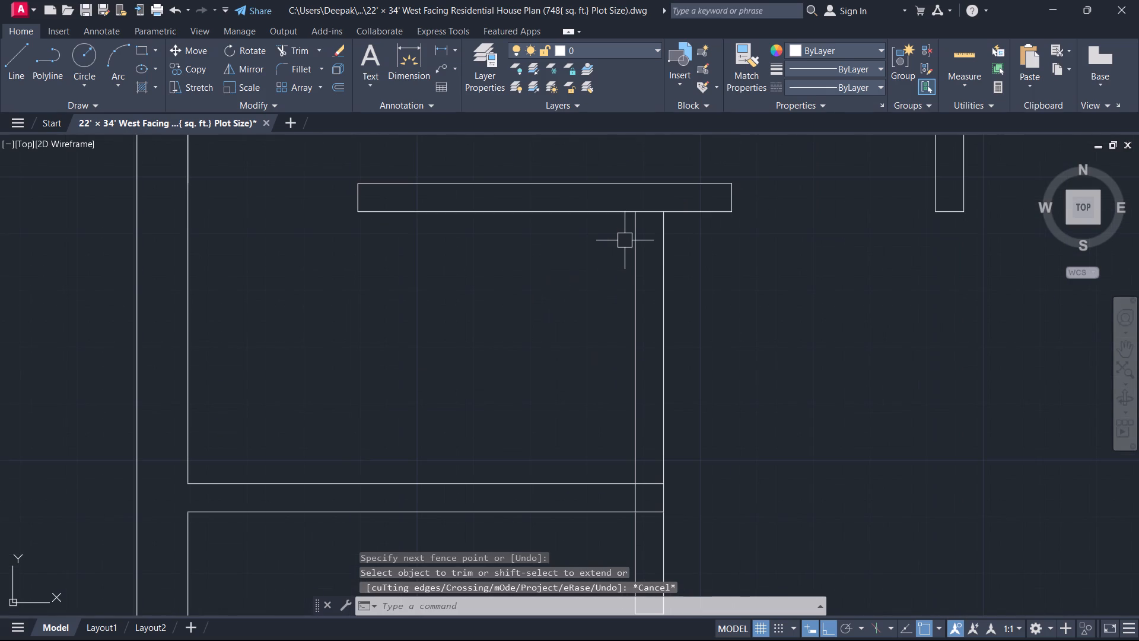
text(tr)
key(space)
scroll(642, 215, up, 3)
click(660, 205)
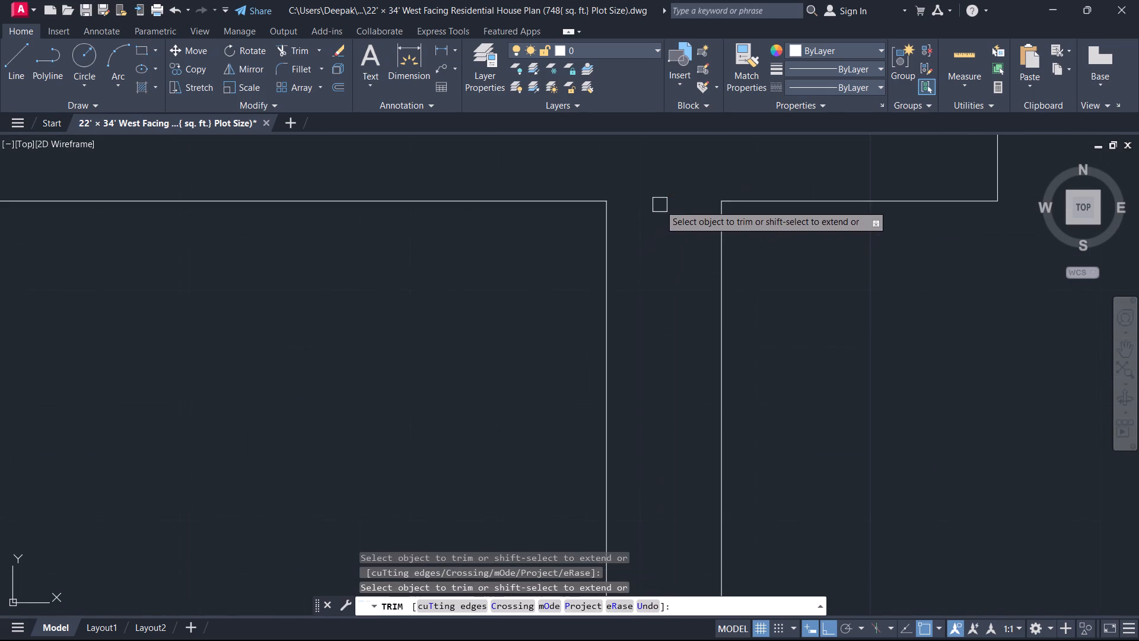
Trim the overlapping lines where the wall between the two small rooms meets their east wall.
scroll(660, 207, down, 5)
scroll(658, 337, up, 4)
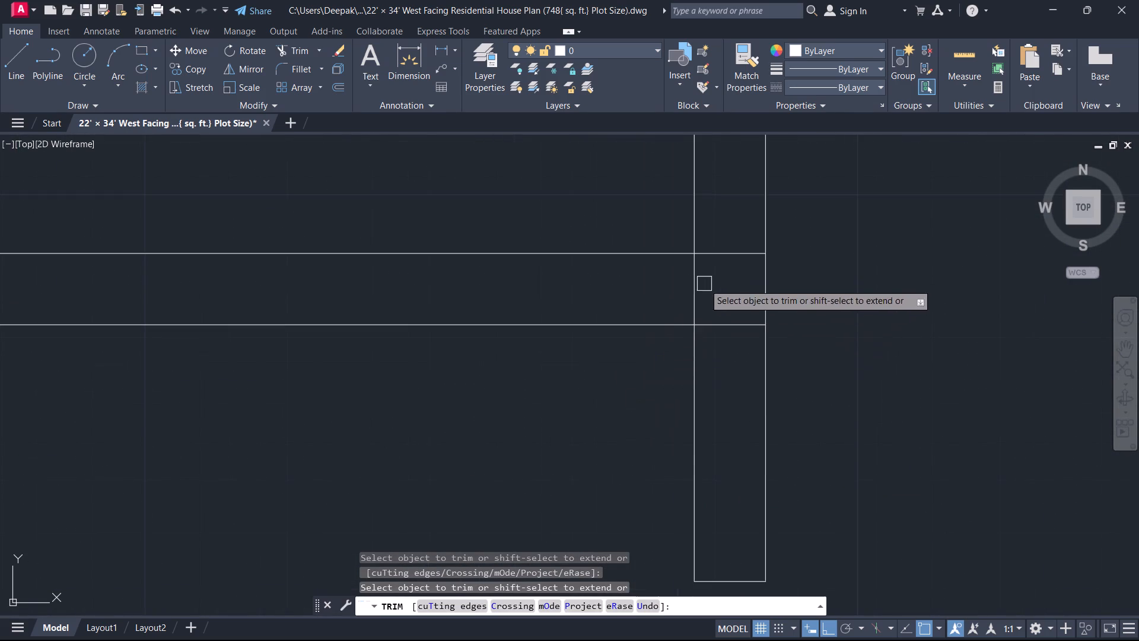
drag(683, 300, 743, 356)
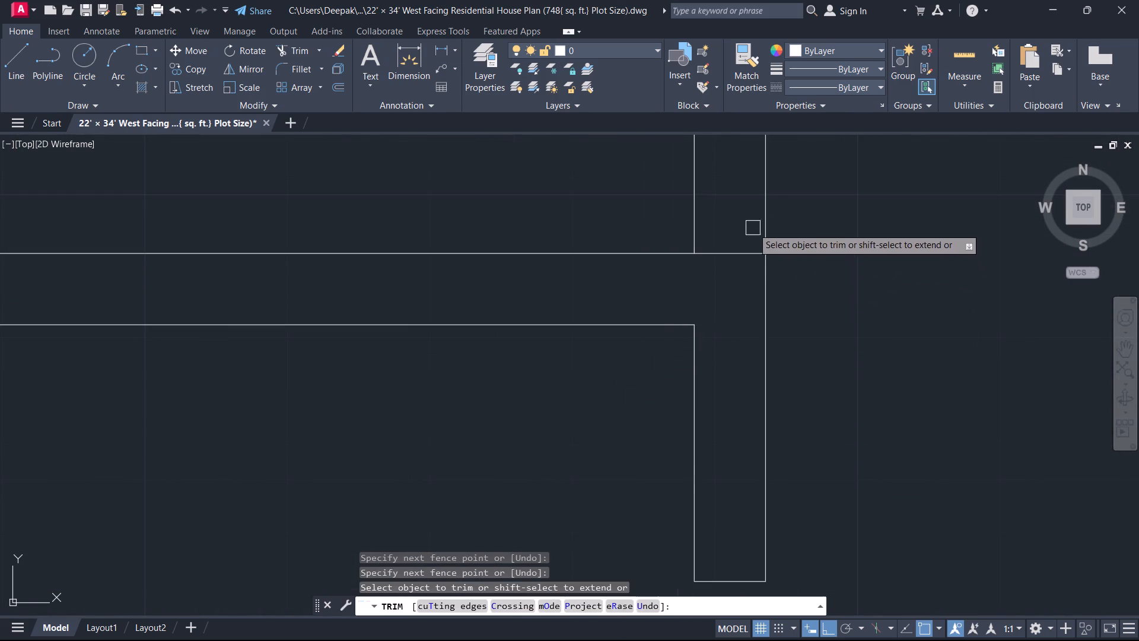
drag(749, 226, 739, 311)
scroll(497, 367, down, 3)
scroll(463, 416, down, 1)
key(Escape)
Examine the plan's south rooms, staircase and entrance area, and the layout around the small west-side rooms.
scroll(463, 417, down, 2)
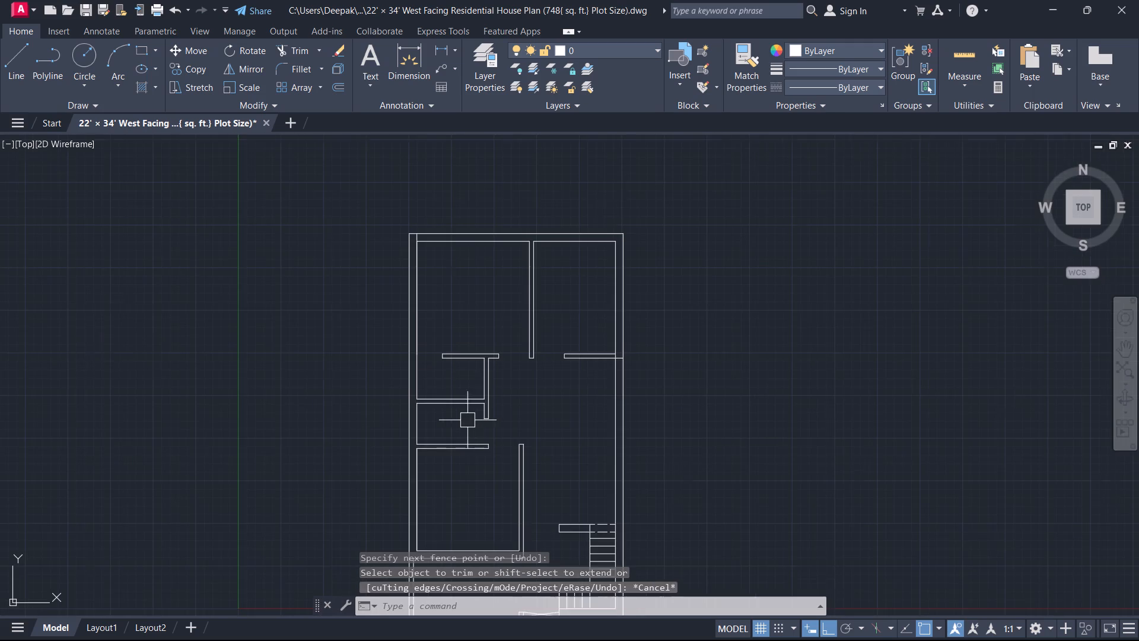
middle_drag(473, 423, 485, 416)
middle_drag(549, 453, 639, 334)
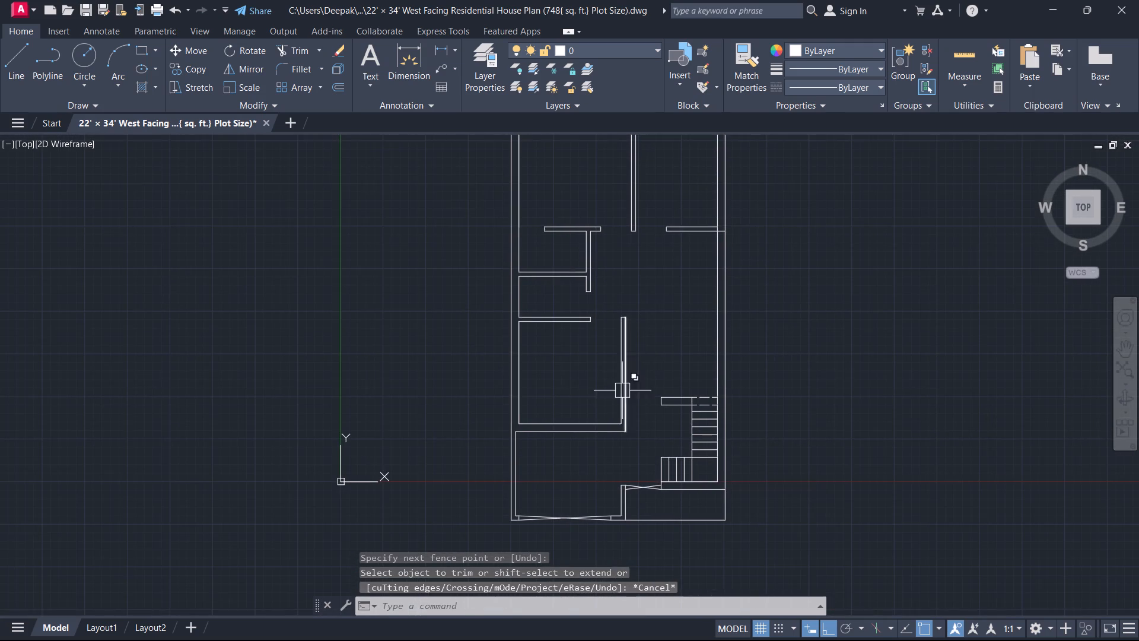
middle_drag(613, 404, 658, 345)
scroll(651, 375, up, 1)
middle_drag(646, 391, 548, 389)
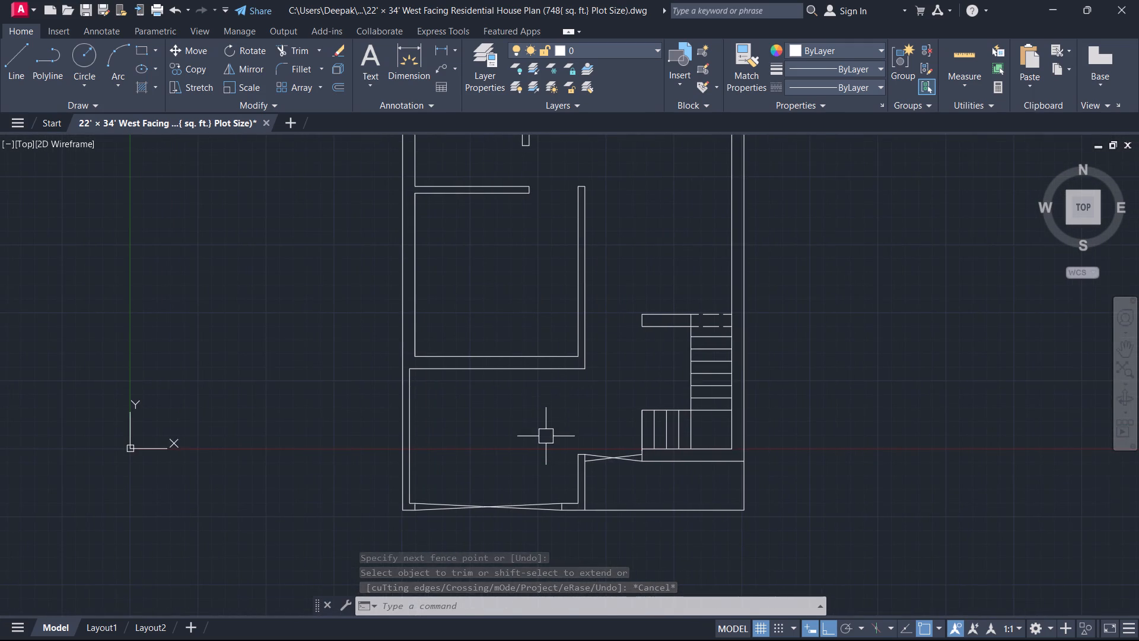
scroll(546, 439, up, 1)
middle_drag(546, 441, 667, 338)
middle_drag(619, 404, 732, 462)
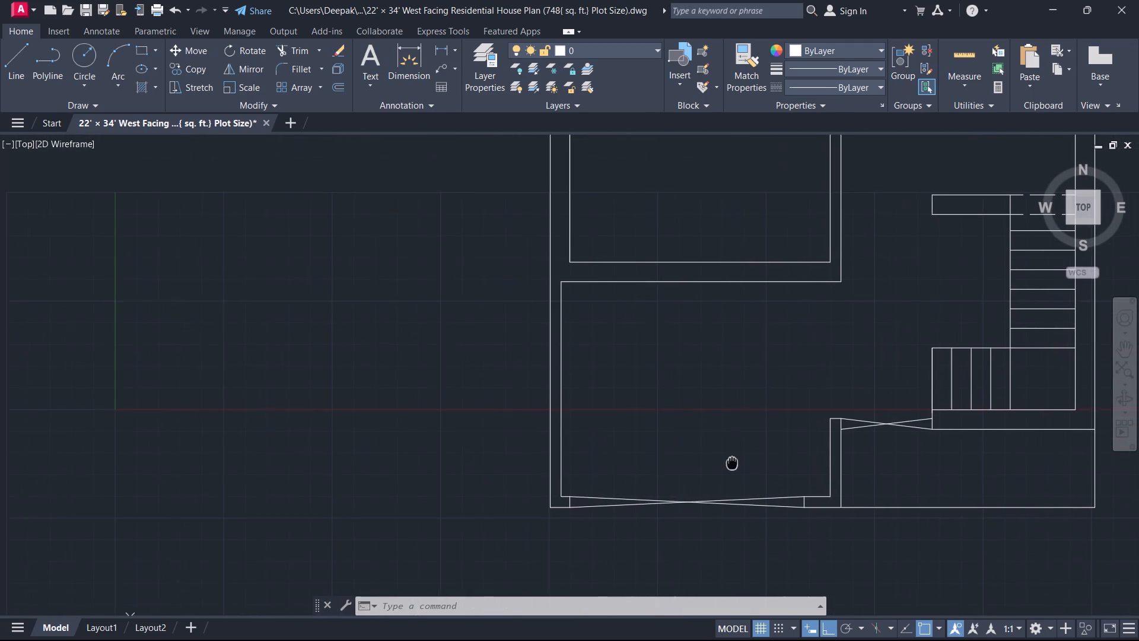
middle_drag(732, 462, 733, 462)
scroll(749, 429, down, 2)
scroll(768, 363, down, 1)
middle_drag(766, 320, 701, 544)
scroll(701, 544, up, 1)
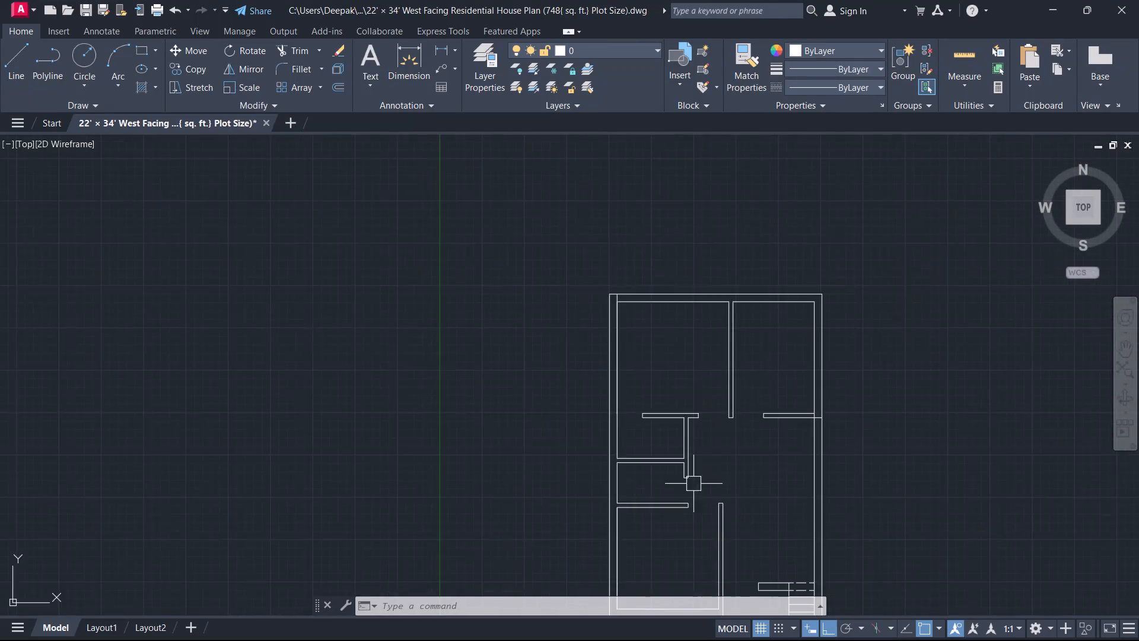
Trim the inner west wall line's overlap between the inner and outer north wall lines at the plan's northwest corner.
scroll(692, 478, up, 2)
middle_drag(693, 457, 605, 514)
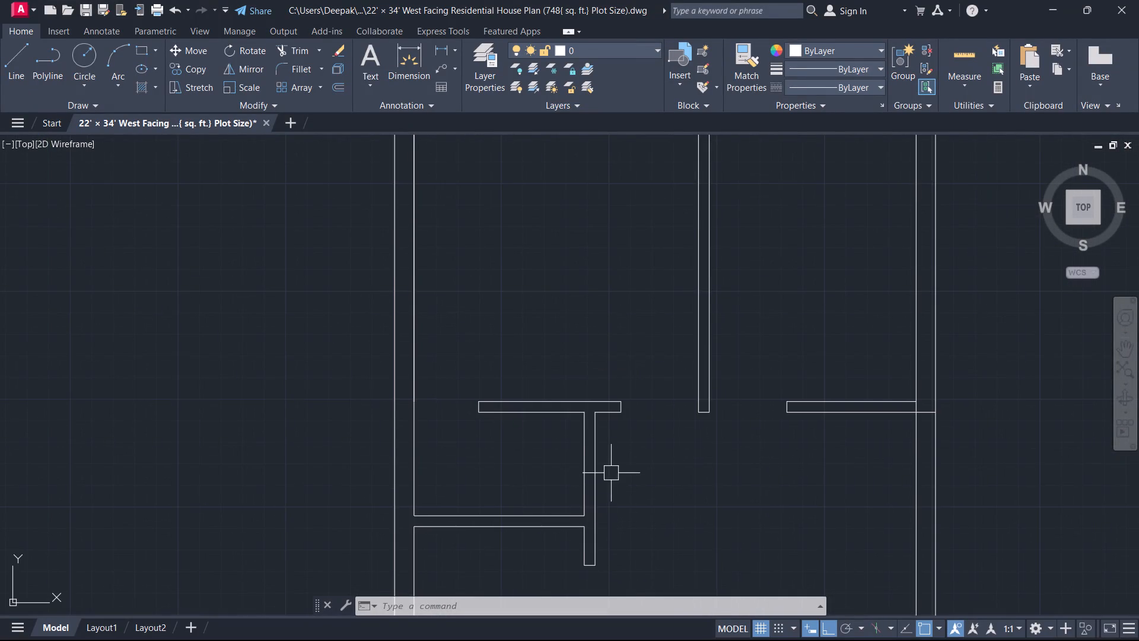
scroll(553, 474, down, 3)
scroll(510, 411, up, 2)
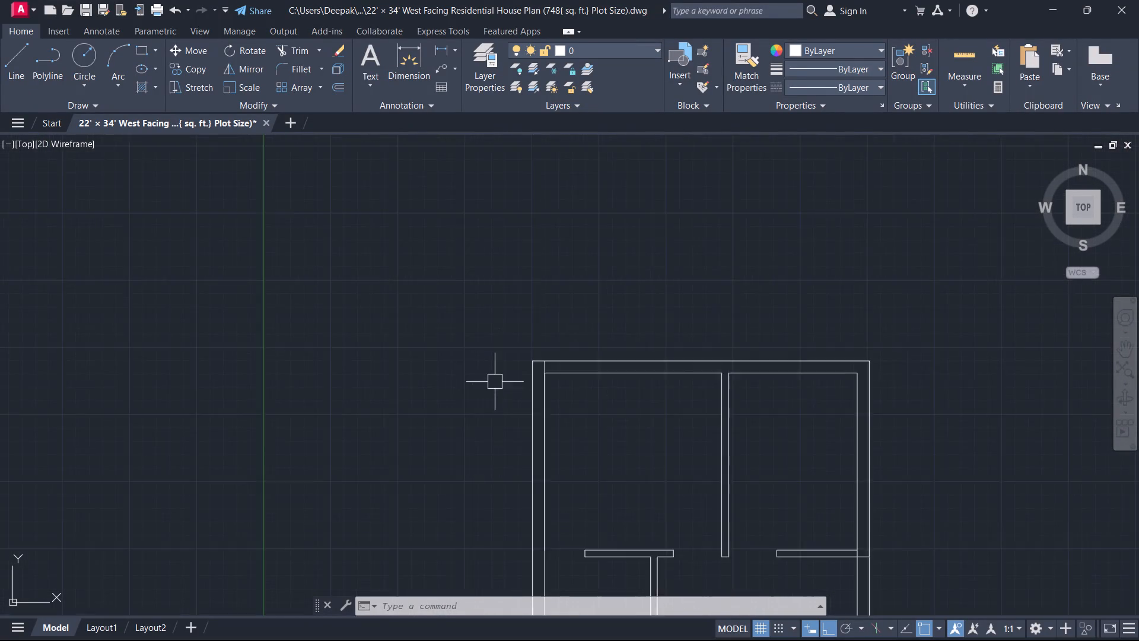
scroll(498, 380, up, 1)
key(t)
key(r)
scroll(556, 367, up, 2)
key(space)
click(555, 367)
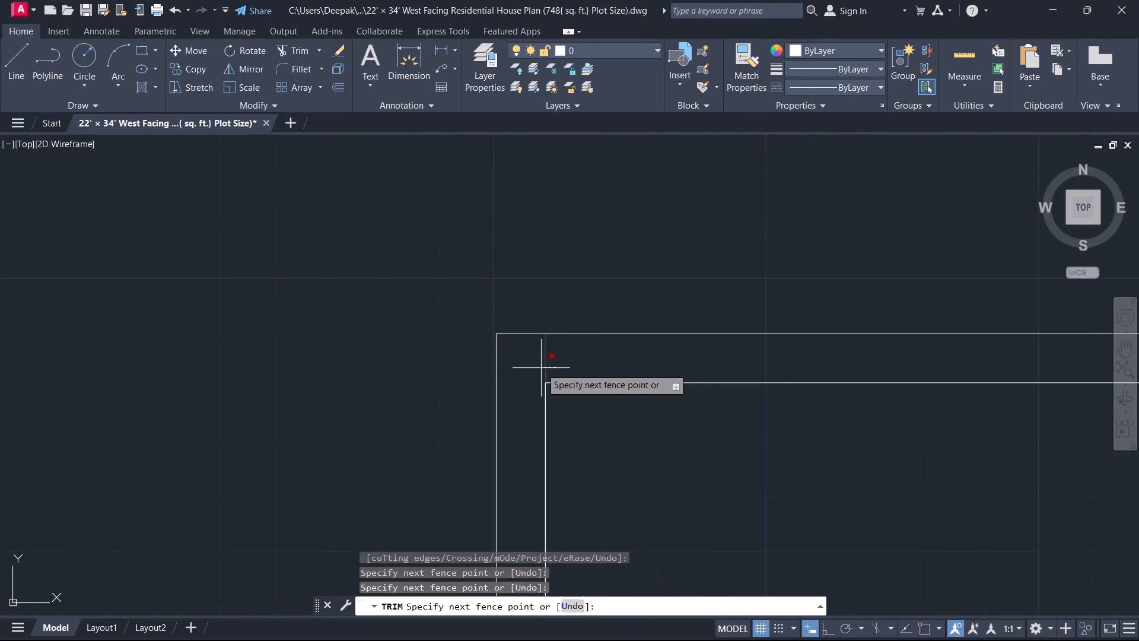
click(529, 369)
key(Escape)
Add a two-line multiline text label in the northwest room reading BEDROOM-1 and 11'0"X11'0".
scroll(588, 433, down, 3)
middle_drag(618, 450, 585, 408)
middle_drag(643, 504, 565, 332)
scroll(521, 271, down, 1)
scroll(527, 309, up, 2)
middle_drag(533, 292, 511, 379)
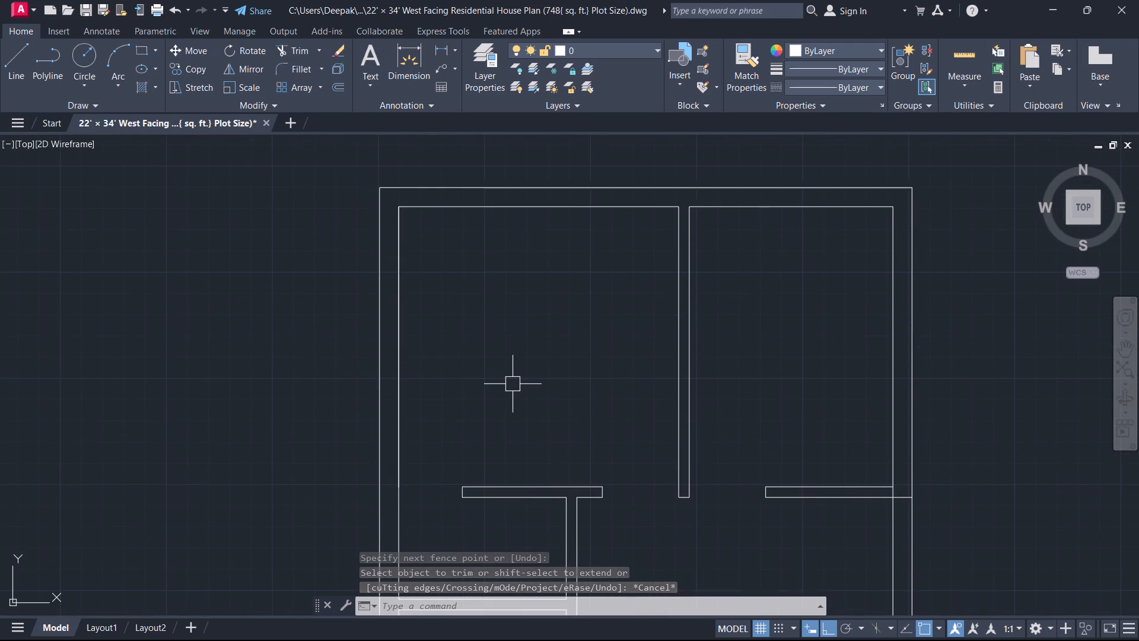
text(t)
key(space)
click(481, 291)
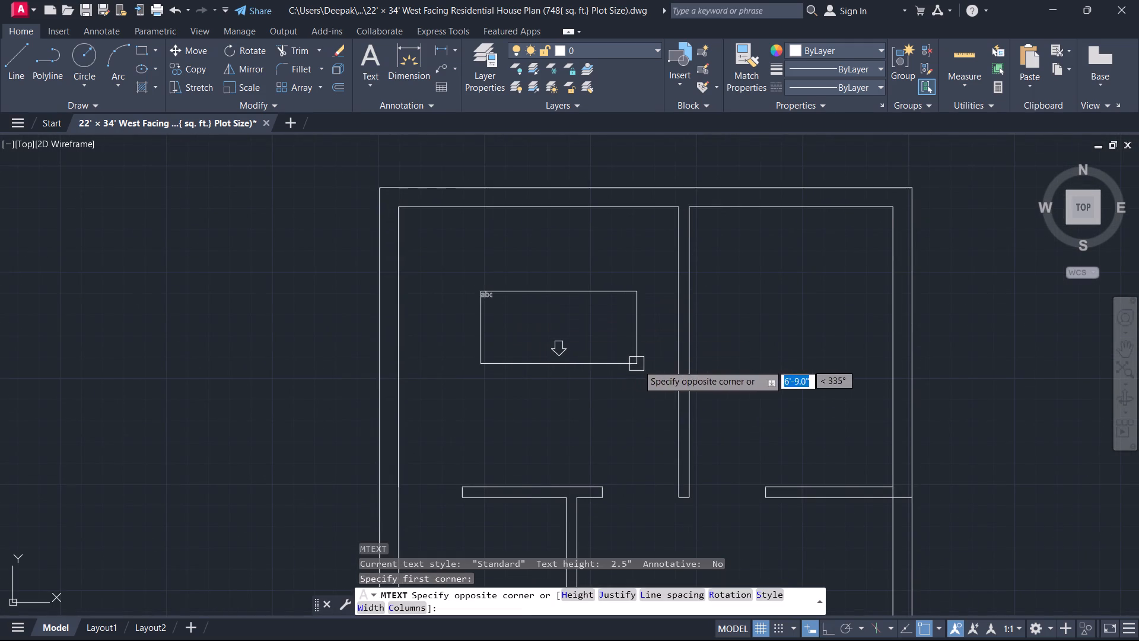
click(638, 364)
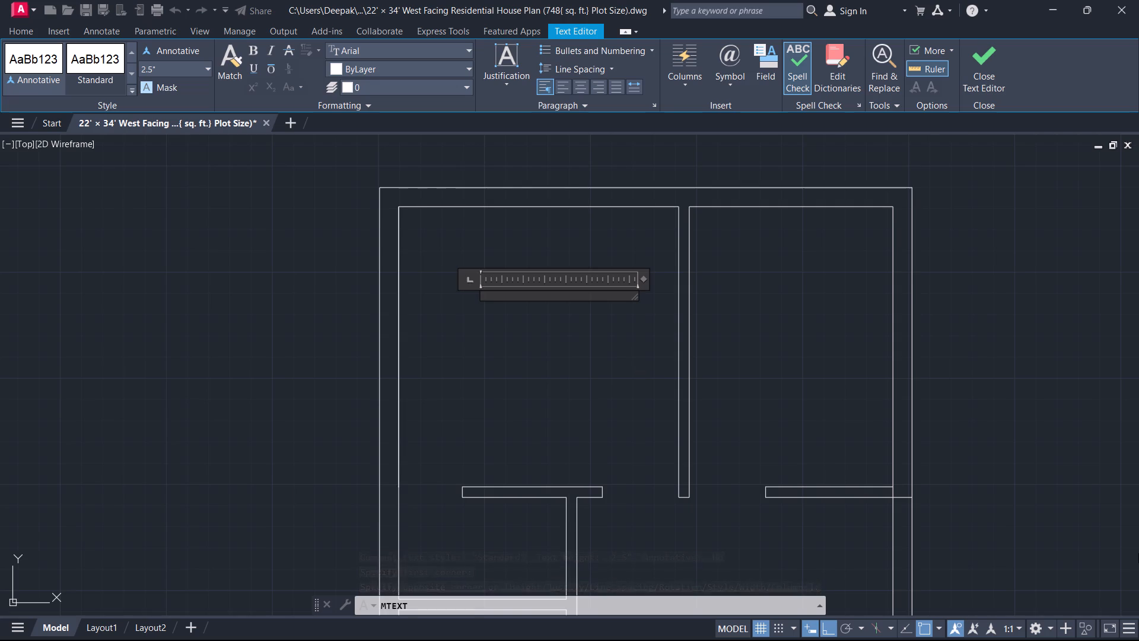
text(be)
key(BackSpace)
key(b)
text(EDROOM)
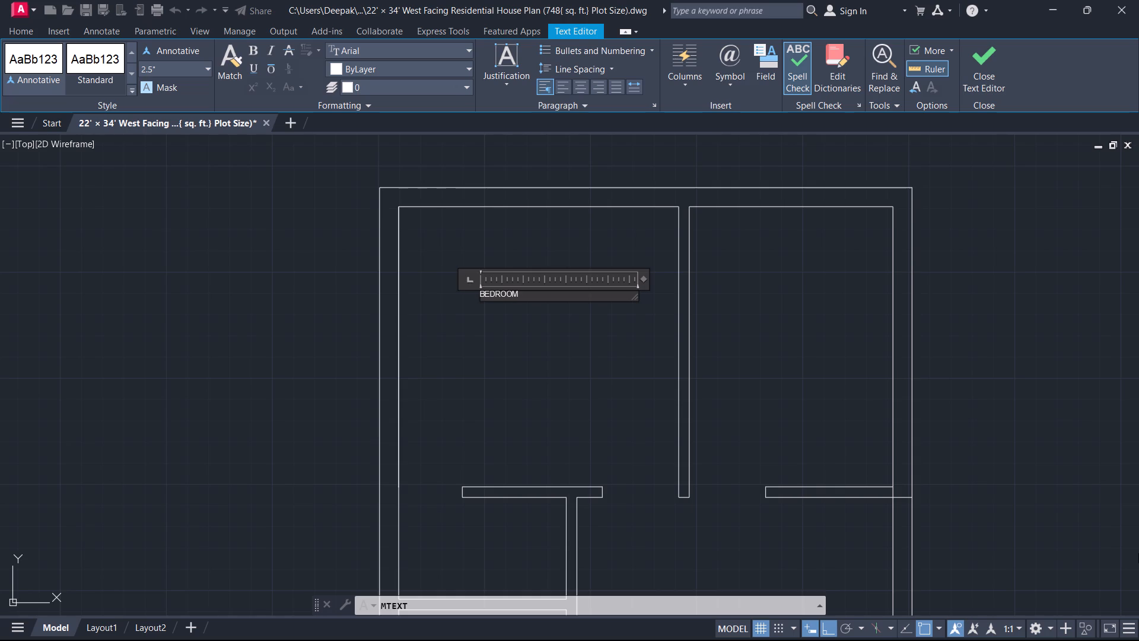
key(minus)
key(1)
key(Return)
text(11'0)
key(shift+quotedbl)
text(X11')
key(0)
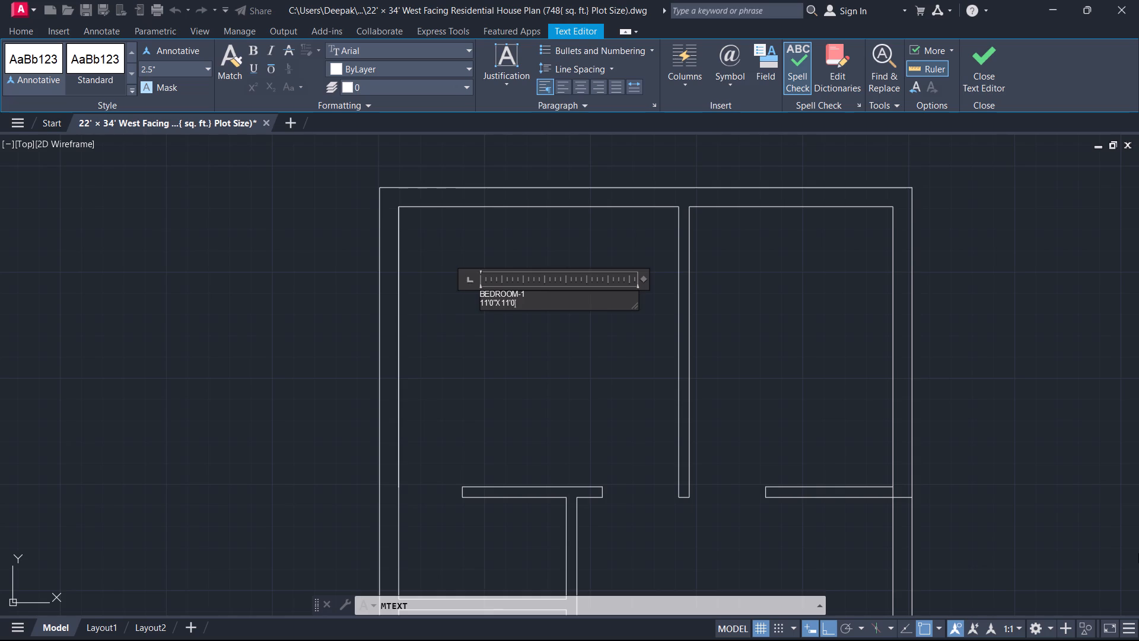
key(shift+quotedbl)
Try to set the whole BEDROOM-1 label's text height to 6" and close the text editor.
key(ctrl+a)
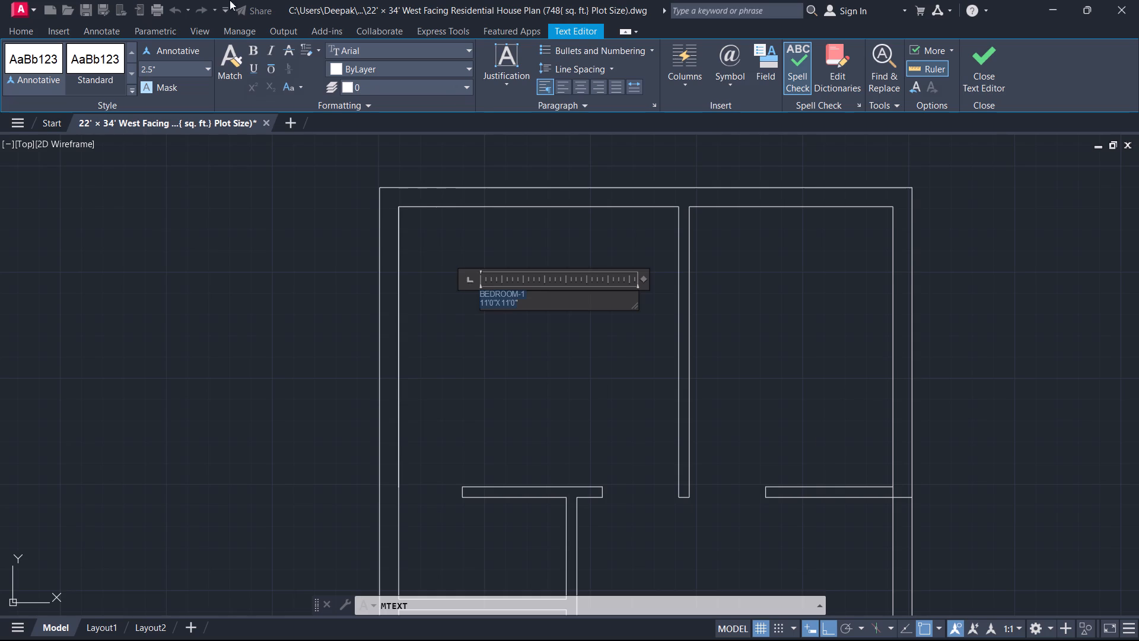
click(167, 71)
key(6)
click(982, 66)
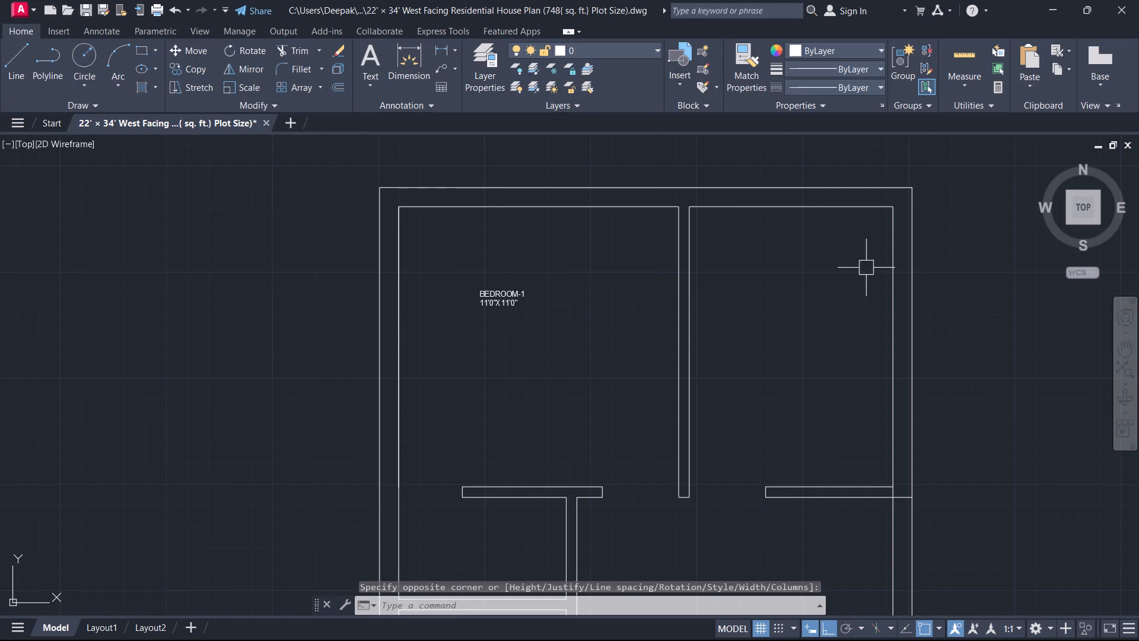
Reopen the BEDROOM-1 label and set the text height of both lines to 6".
double_click(520, 307)
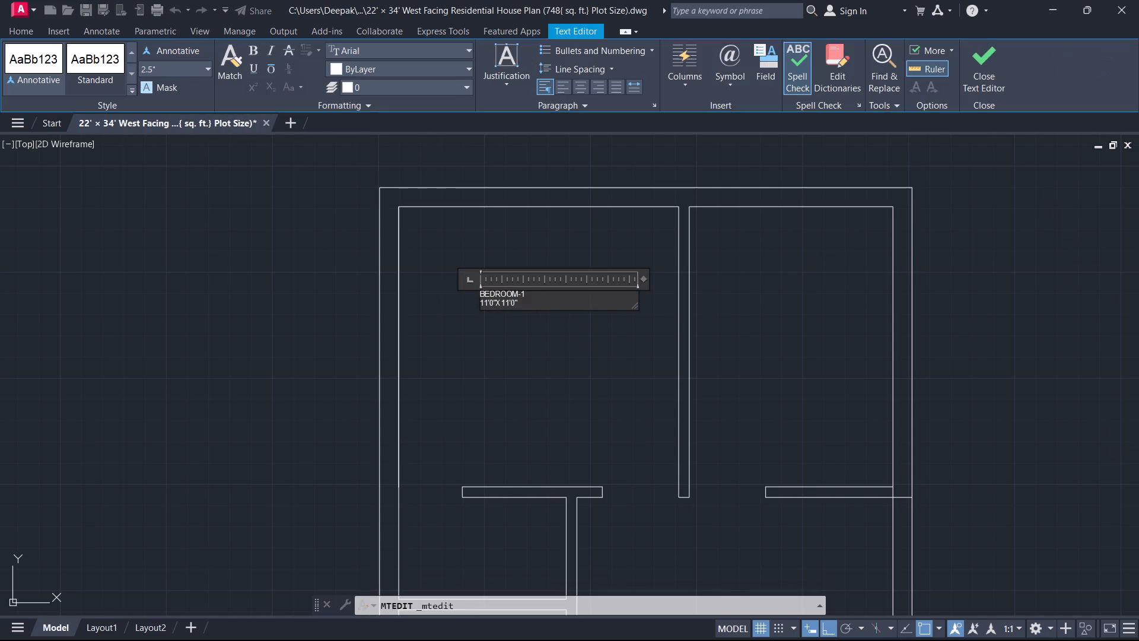
drag(536, 305, 388, 268)
click(172, 77)
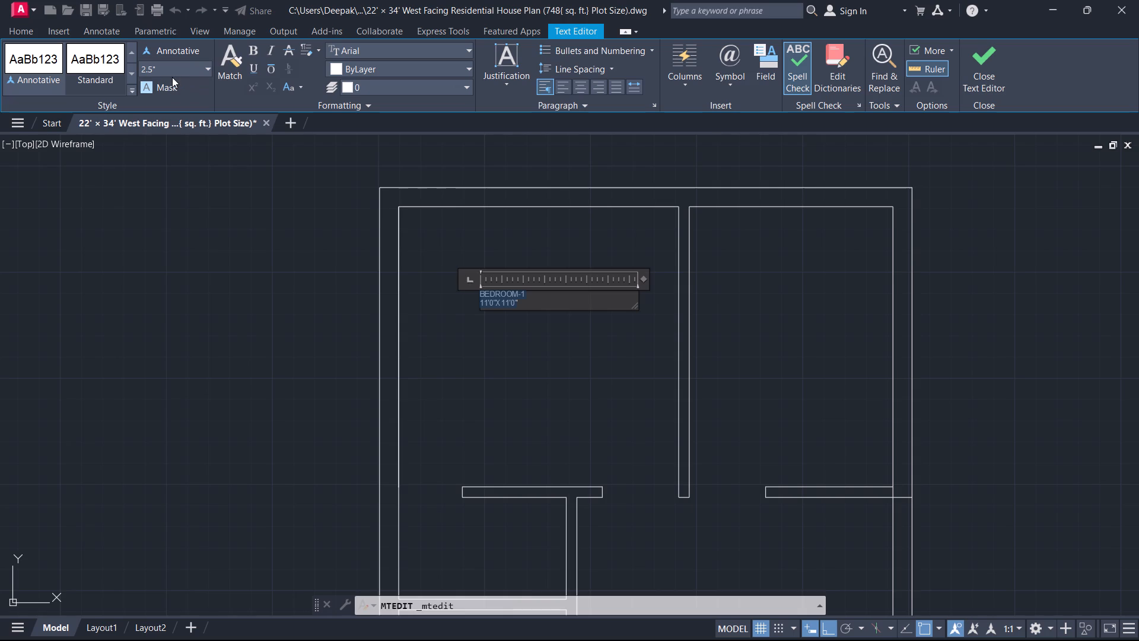
click(179, 74)
key(6)
key(Return)
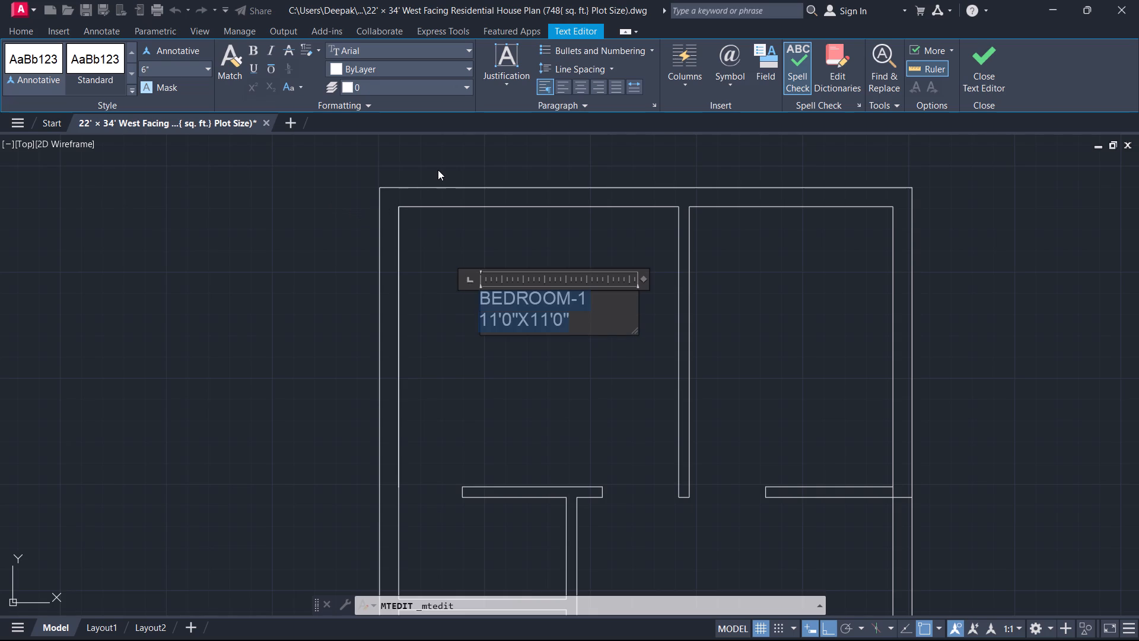
click(992, 79)
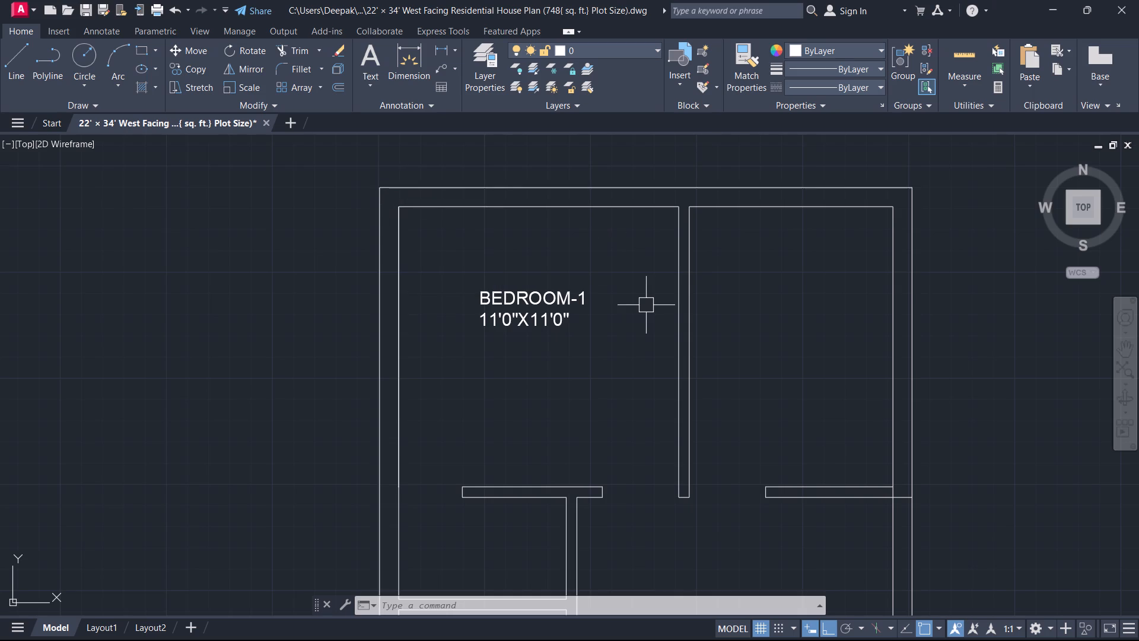
Copy the BEDROOM-1 label about 10' east into the northeast room.
middle_drag(610, 272, 590, 208)
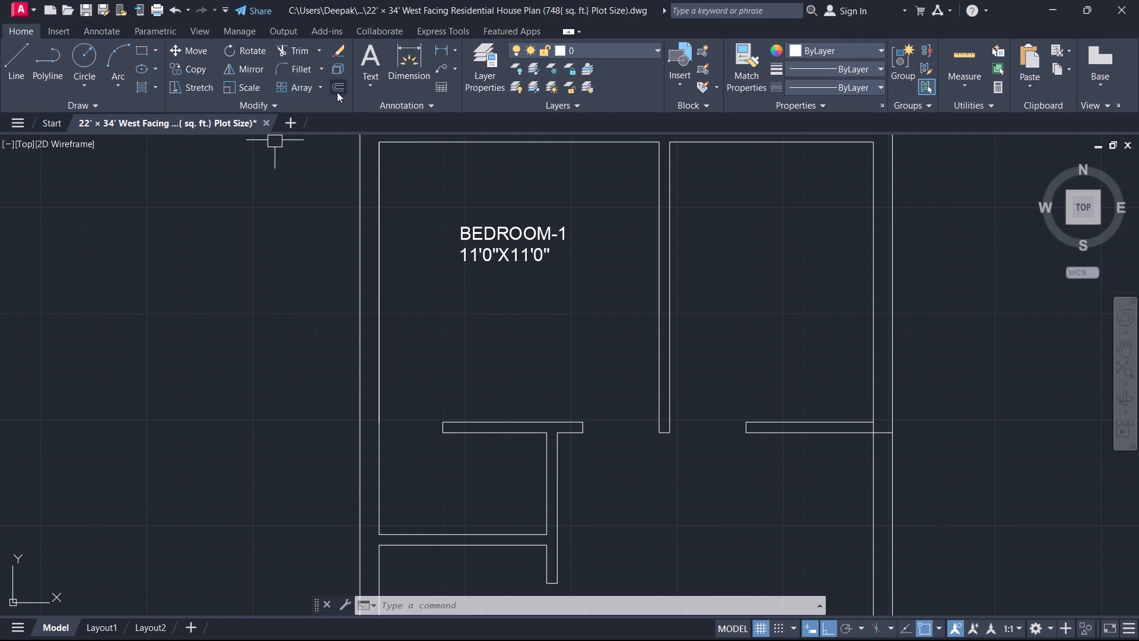
scroll(479, 220, down, 2)
middle_drag(503, 201, 476, 280)
scroll(478, 283, up, 1)
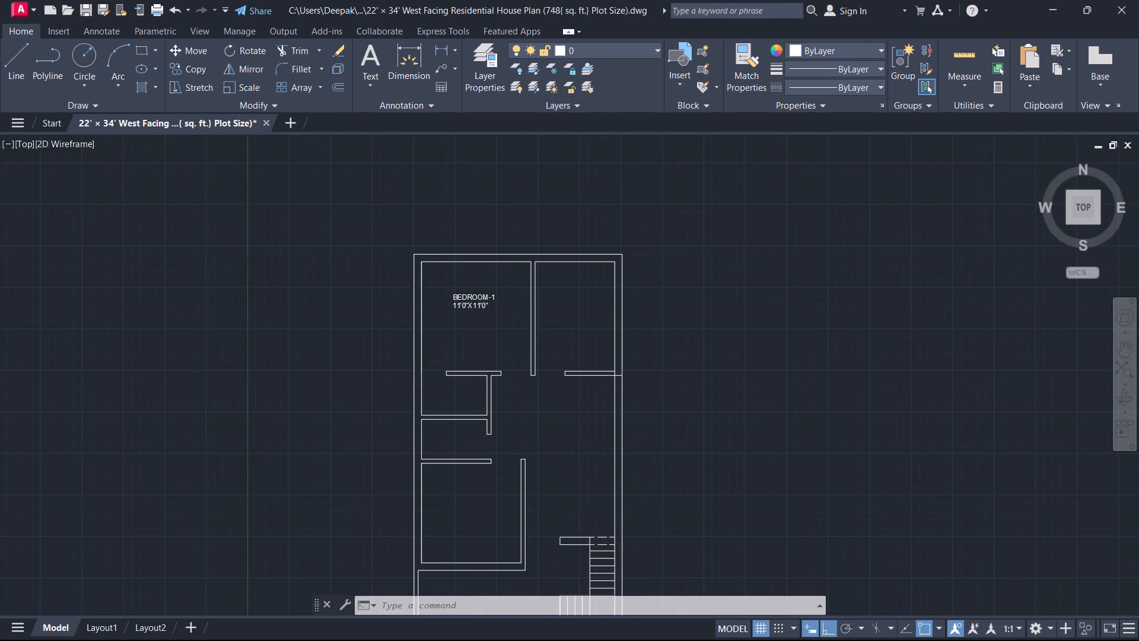
scroll(478, 283, up, 1)
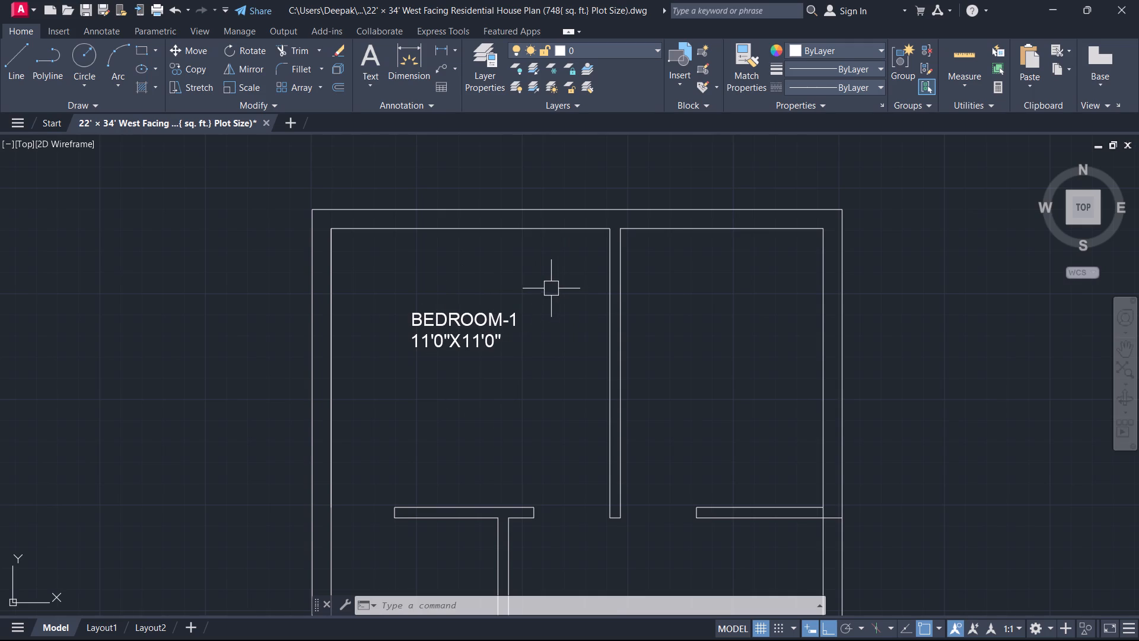
middle_drag(642, 369, 758, 323)
drag(654, 329, 644, 322)
click(611, 268)
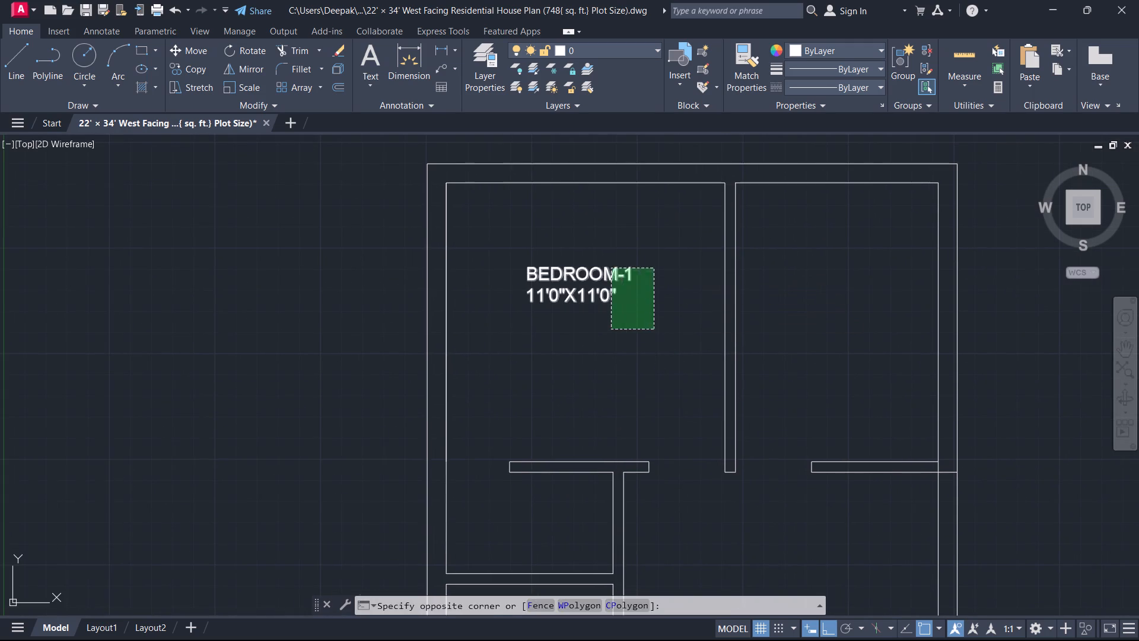
text(CO)
key(space)
click(611, 268)
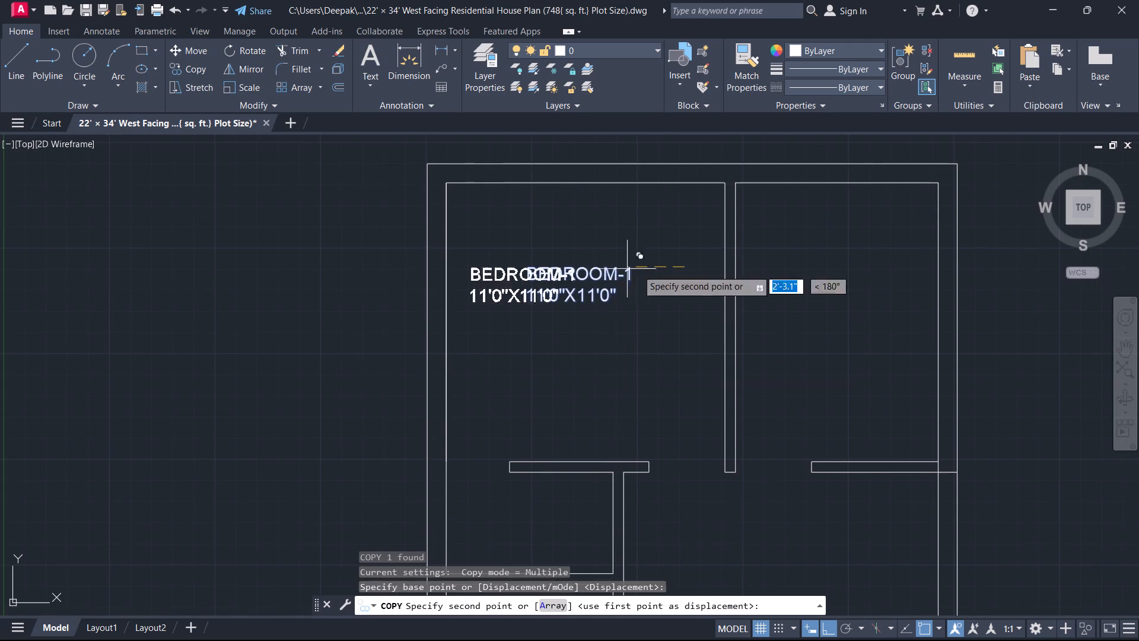
click(938, 271)
key(Escape)
Rewrite the copied label in the northeast room to read KITCHEN with 8'0"X9'0" on the second line.
double_click(864, 279)
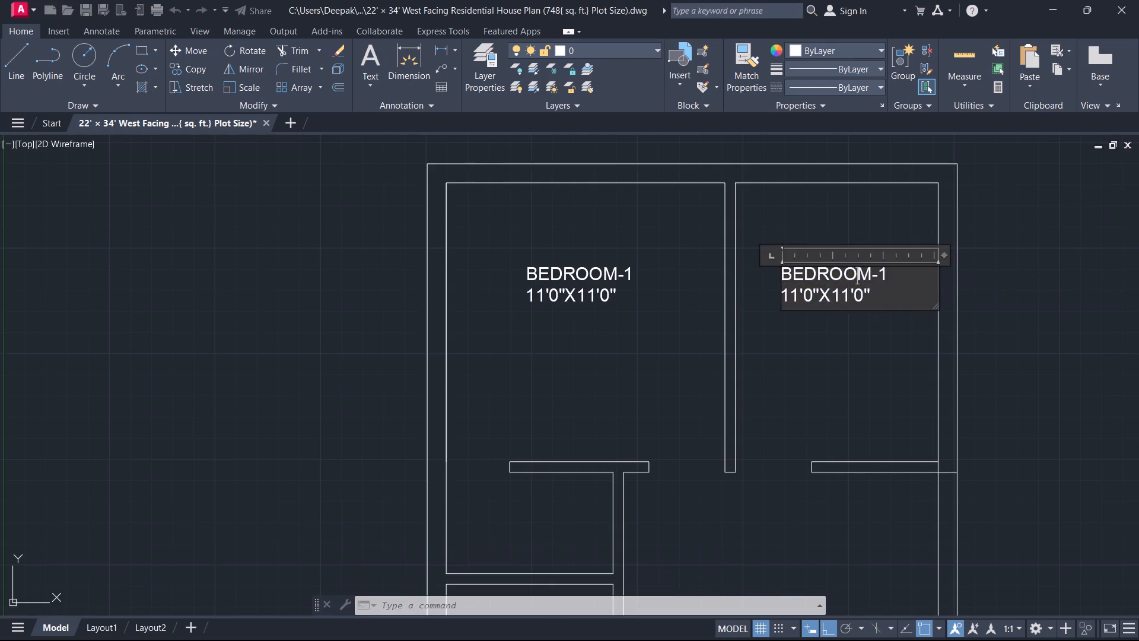
drag(889, 305, 786, 244)
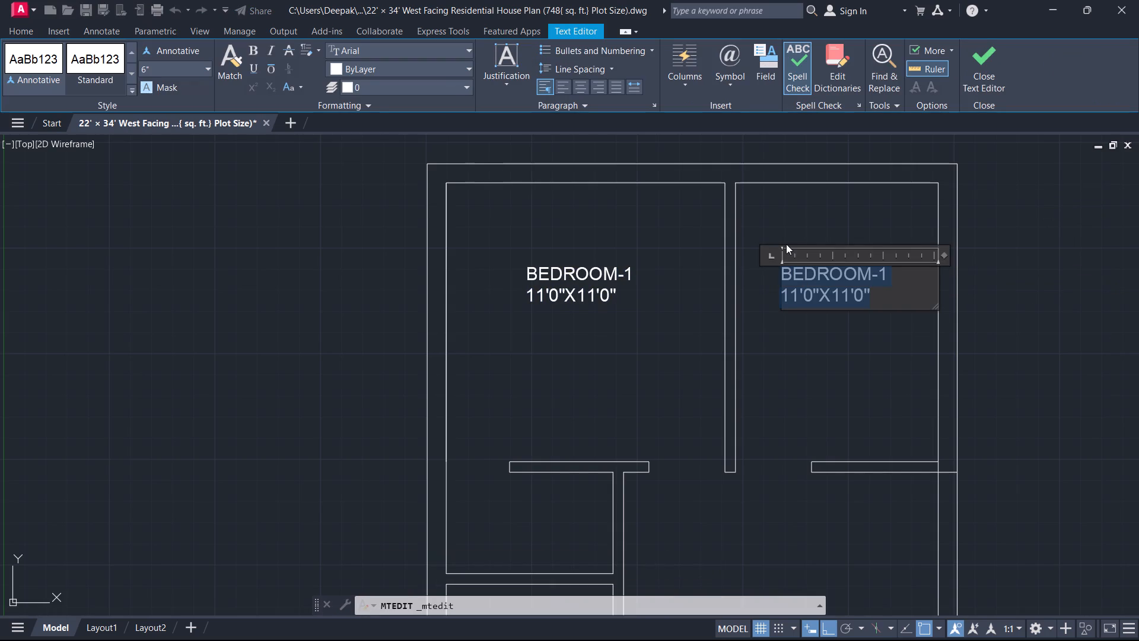
text(KIT)
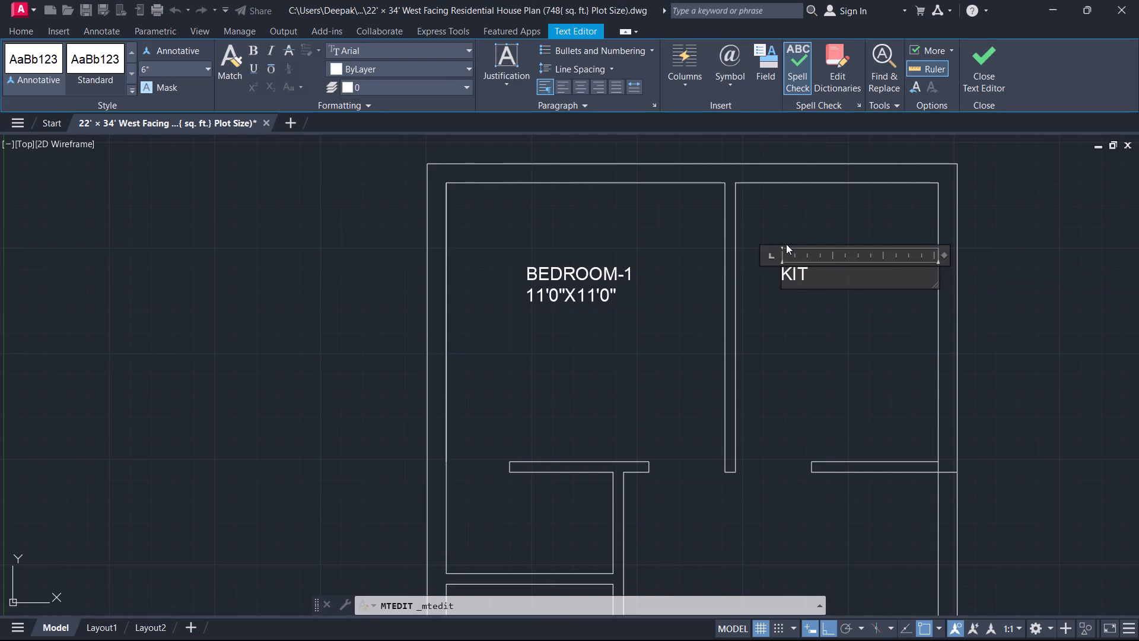
text(CHEN)
key(Return)
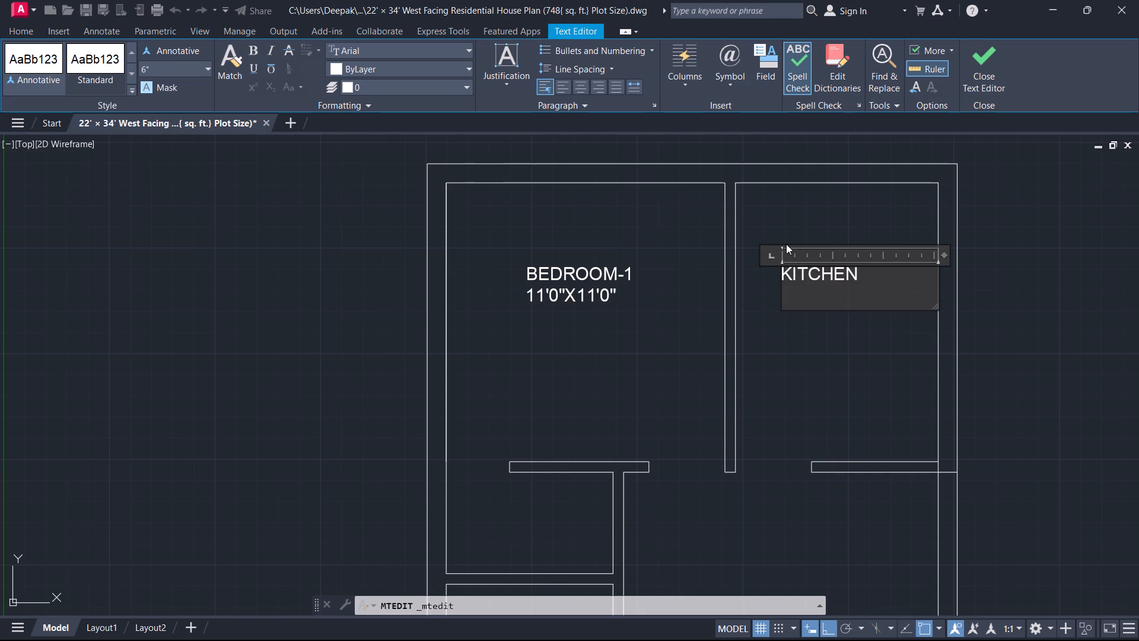
text(8')
key(0)
key(shift+quotedbl)
key(x)
text(9')
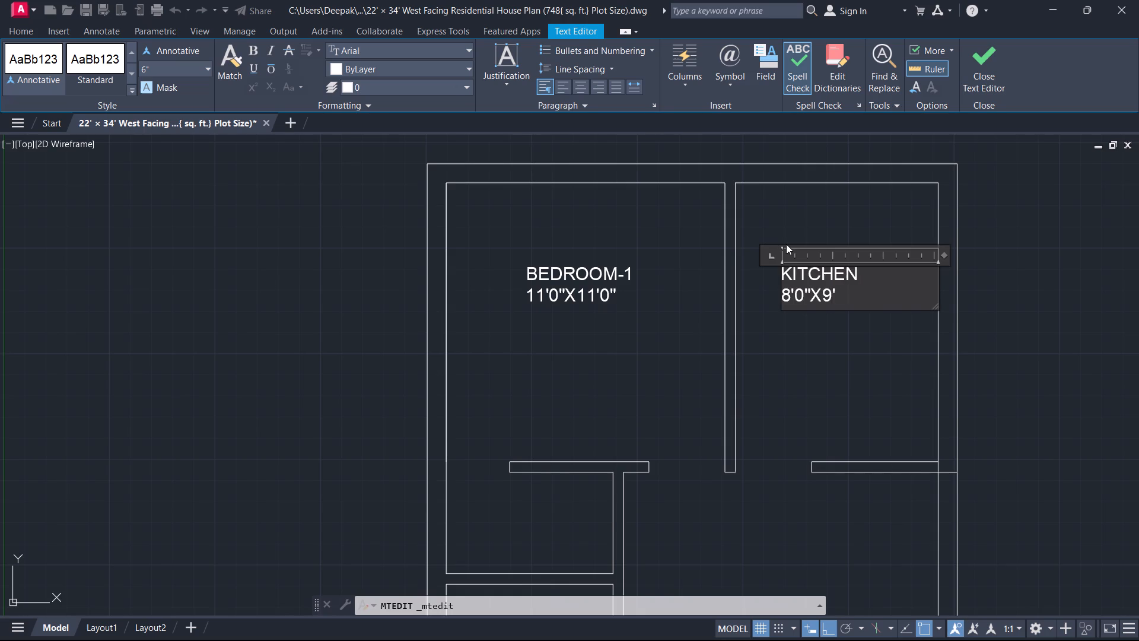
text(0")
click(988, 76)
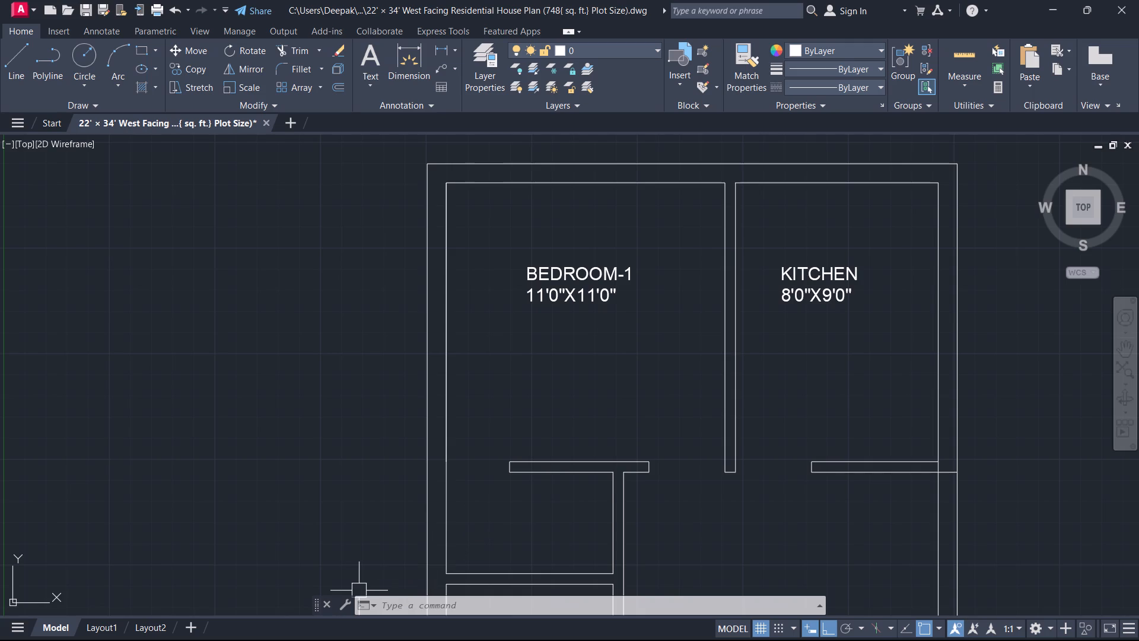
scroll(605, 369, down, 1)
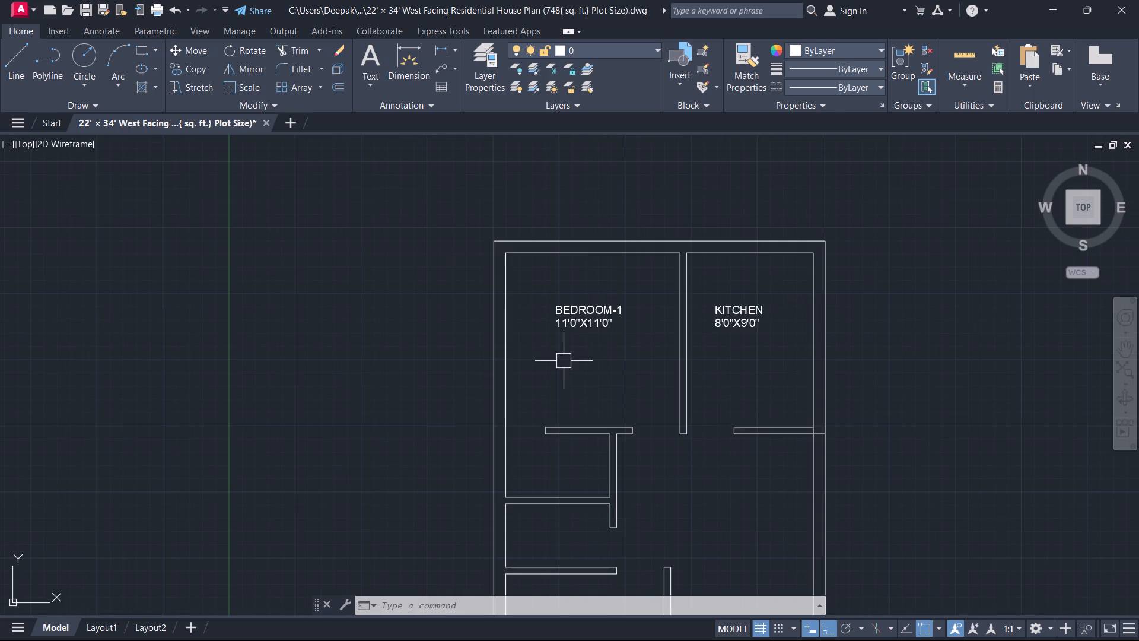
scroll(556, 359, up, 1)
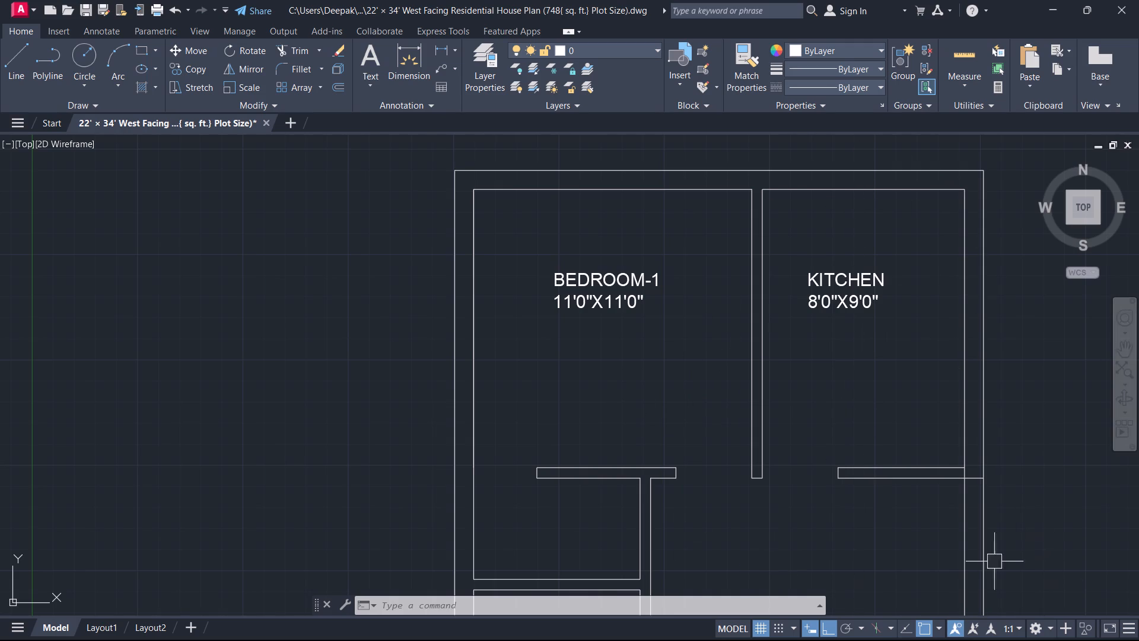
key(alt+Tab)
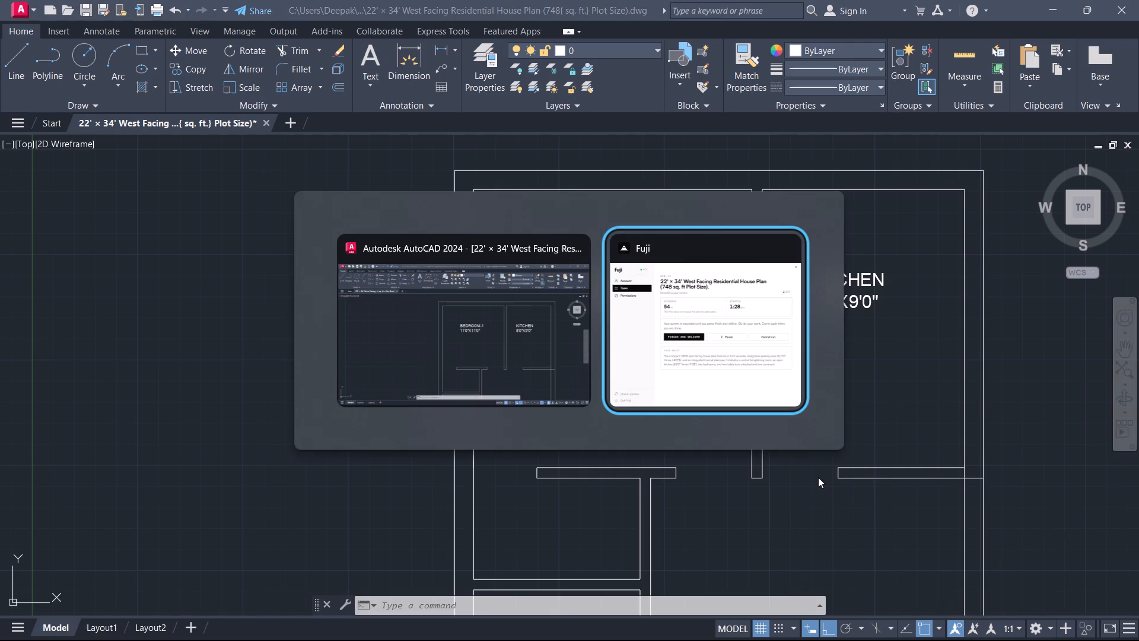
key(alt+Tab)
Copy the BEDROOM-1 label into the open hall north of the staircase, with object snap and ortho turned off.
middle_drag(663, 327, 552, 231)
scroll(552, 231, down, 2)
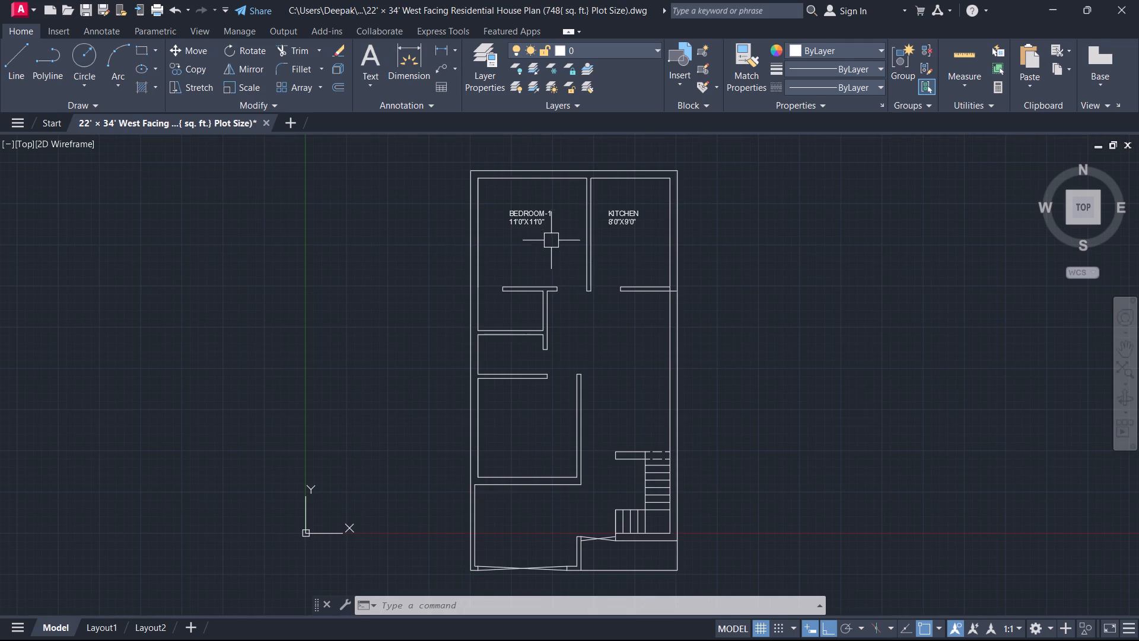
middle_drag(524, 257, 784, 303)
click(783, 253)
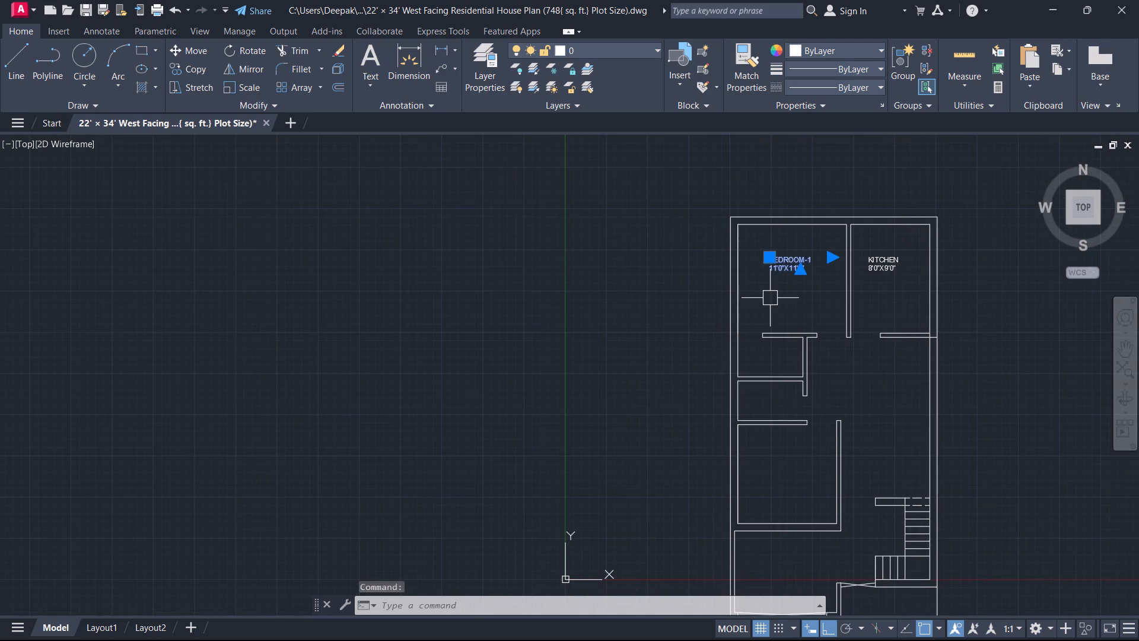
text(CO)
key(space)
scroll(806, 278, up, 2)
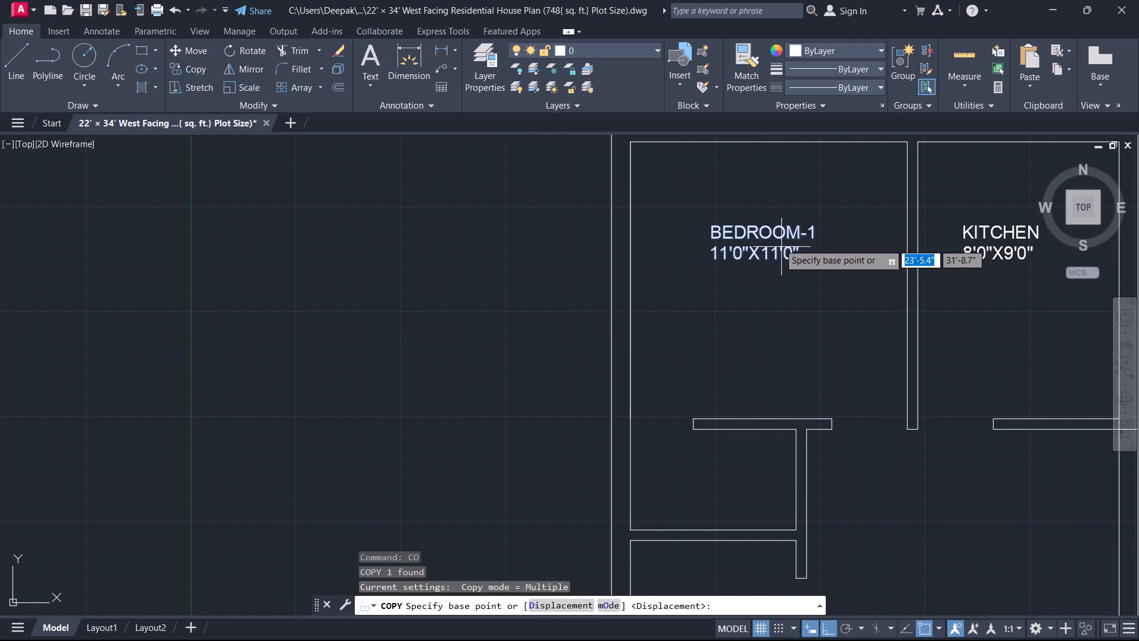
click(771, 234)
middle_drag(879, 494, 782, 249)
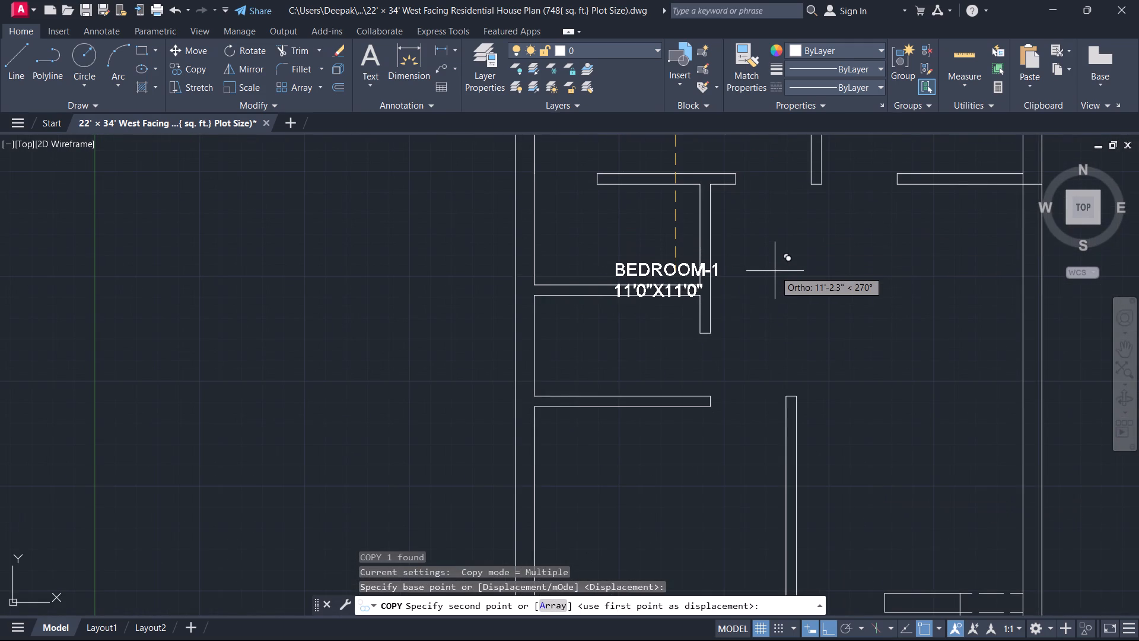
key(F3)
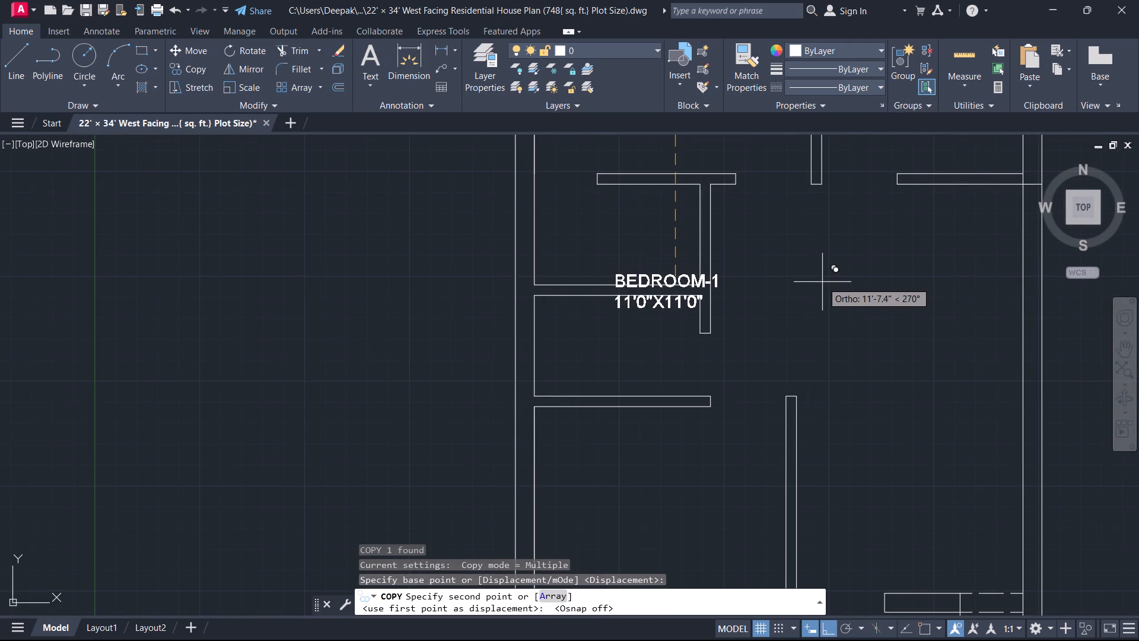
key(F8)
middle_drag(921, 349, 762, 281)
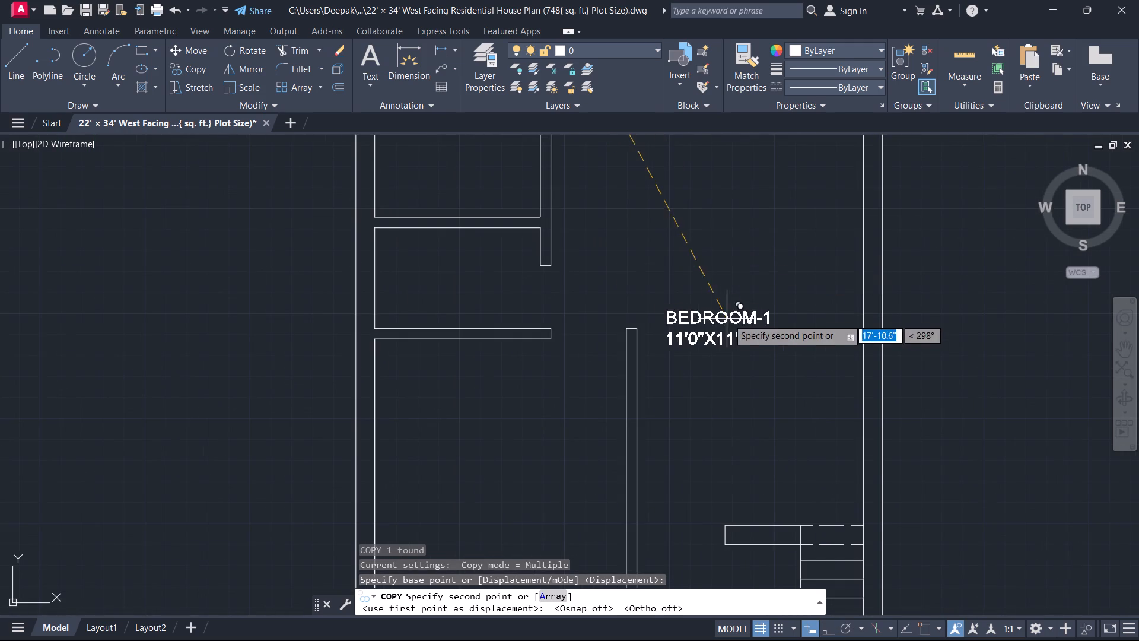
click(780, 319)
key(Escape)
Replace both lines of the copied label in the hall with LIVING ROOM, written as two words.
double_click(780, 319)
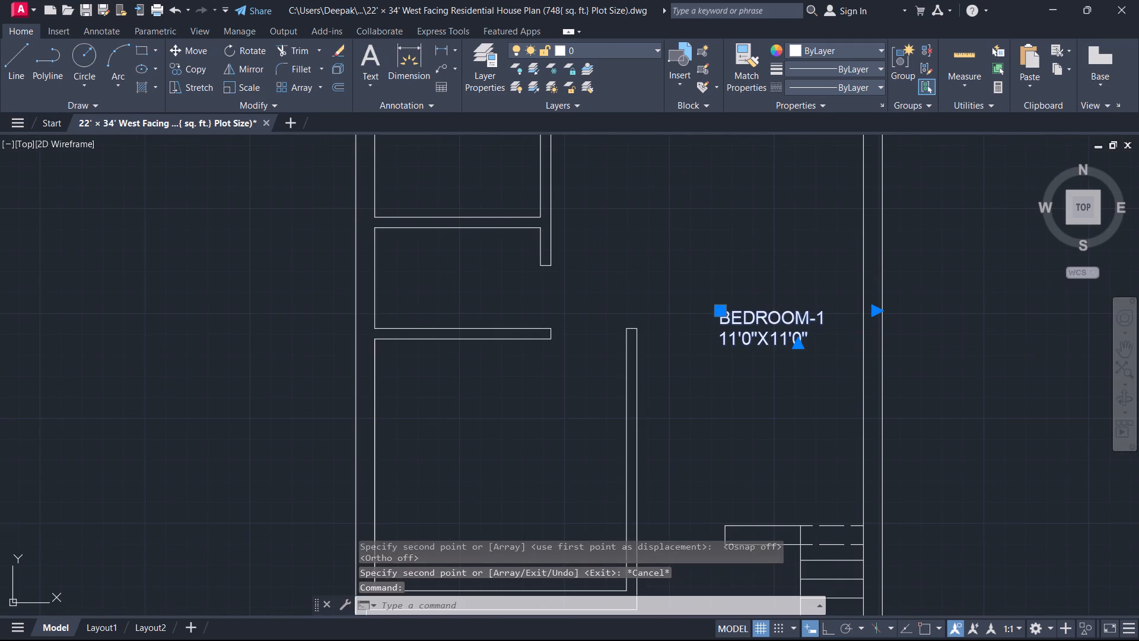
drag(828, 332, 652, 283)
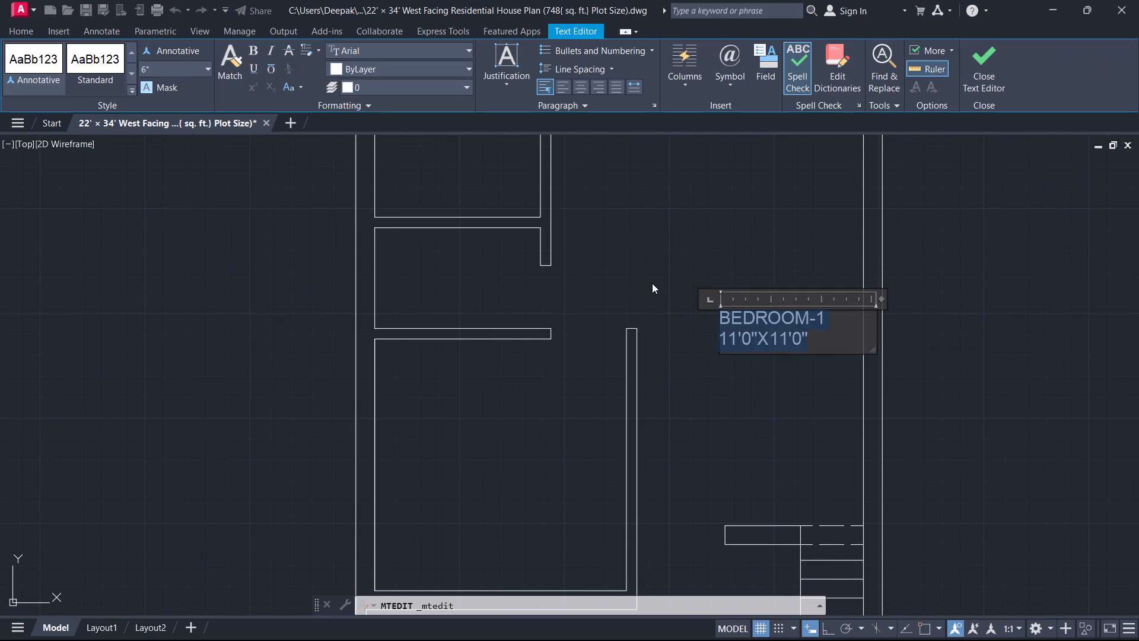
text(LI)
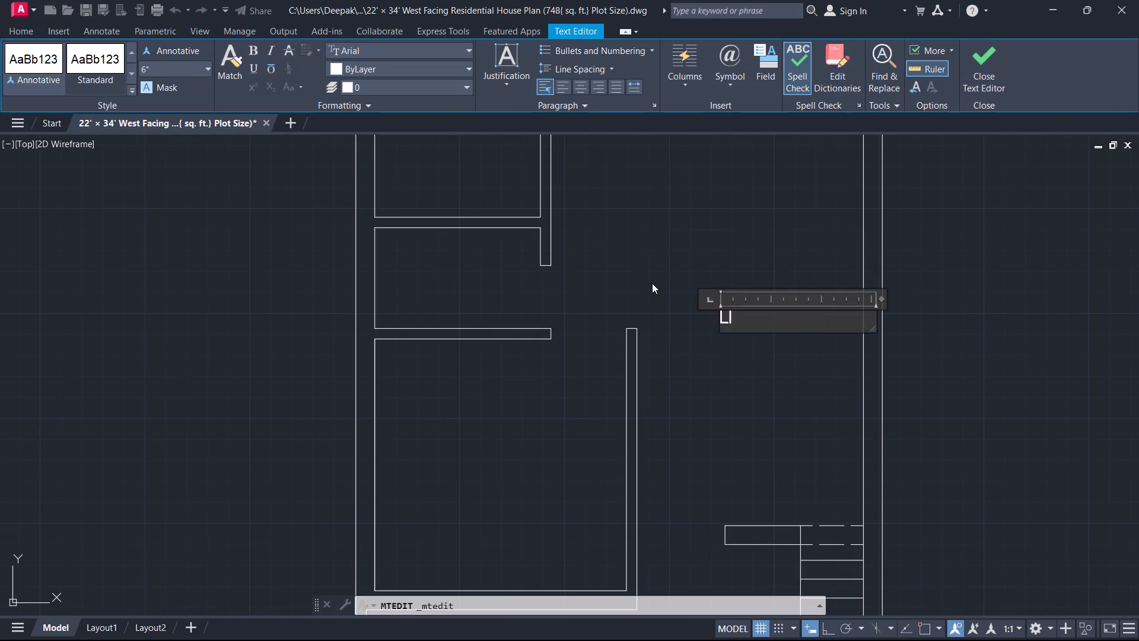
key(v)
text(INGROOM)
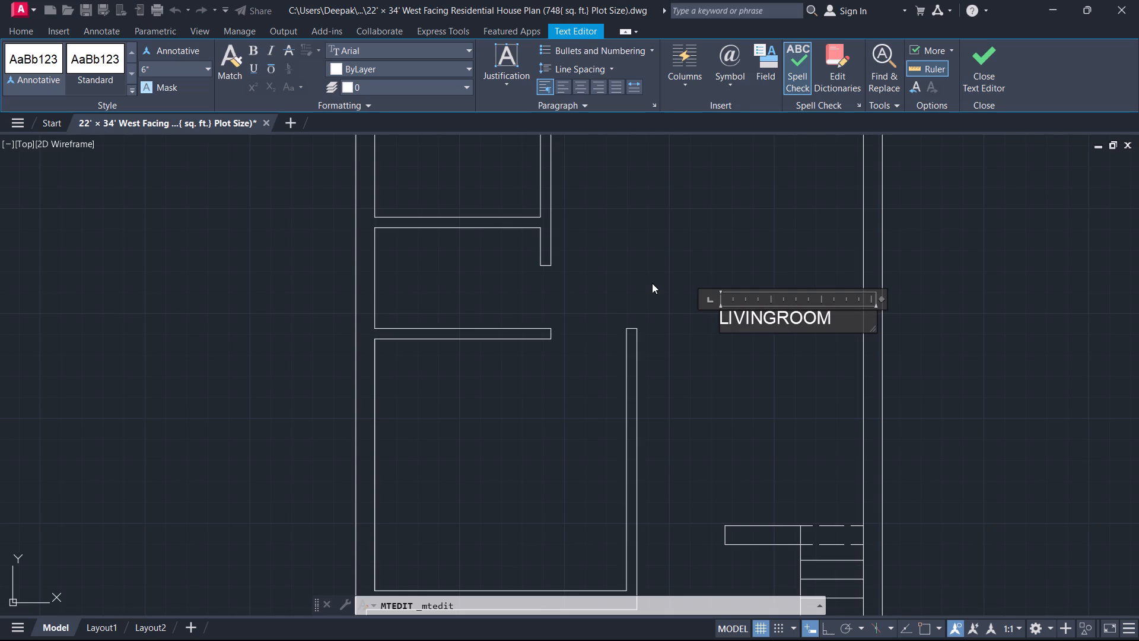
key(space)
right_click(780, 316)
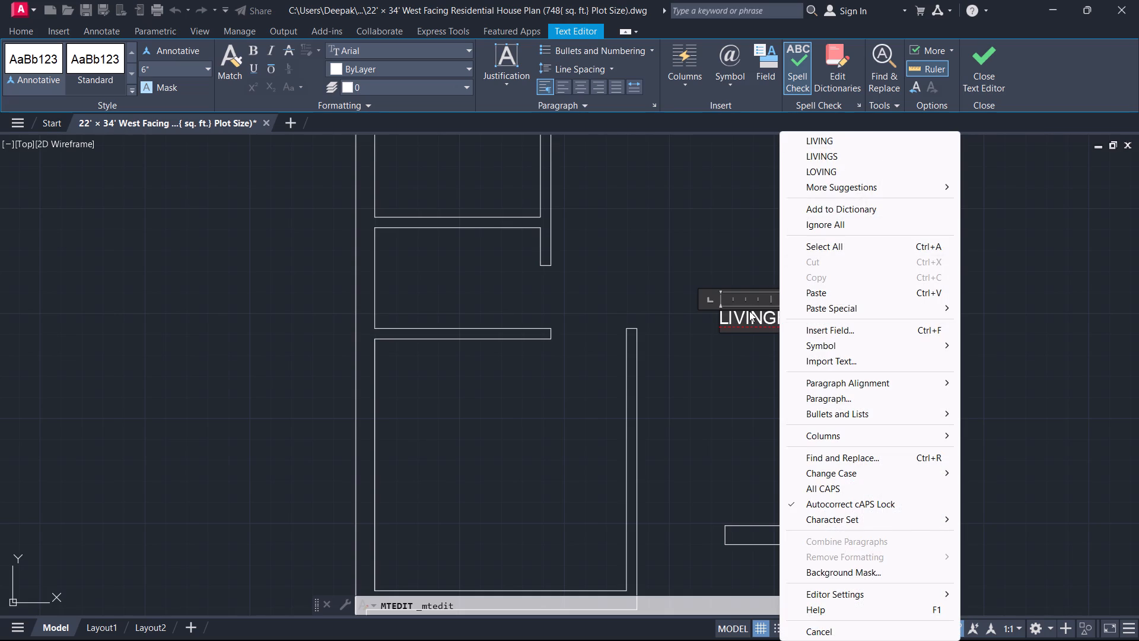
click(749, 311)
click(783, 315)
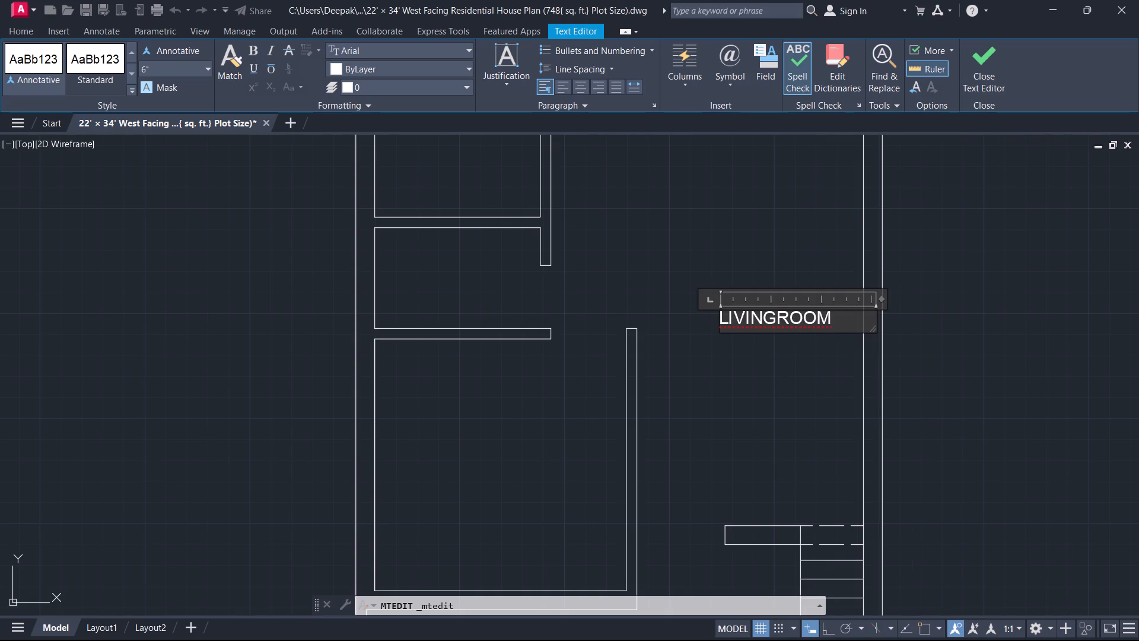
click(778, 318)
key(space)
Extend the hall label's text to read LIVING ROOM & DINING.
click(849, 323)
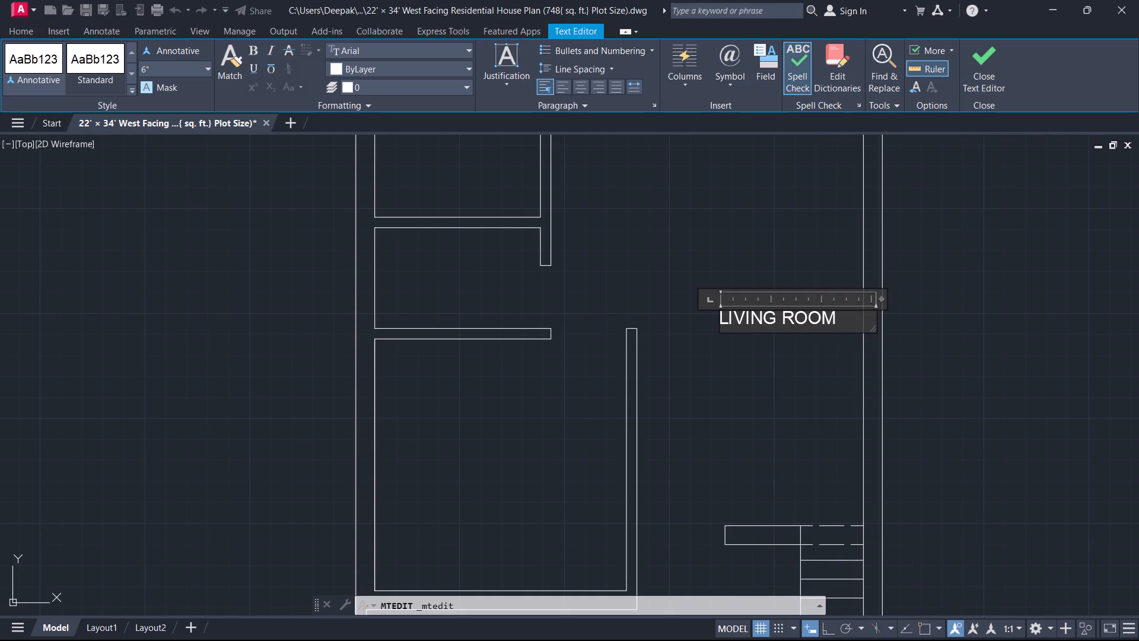
key(space)
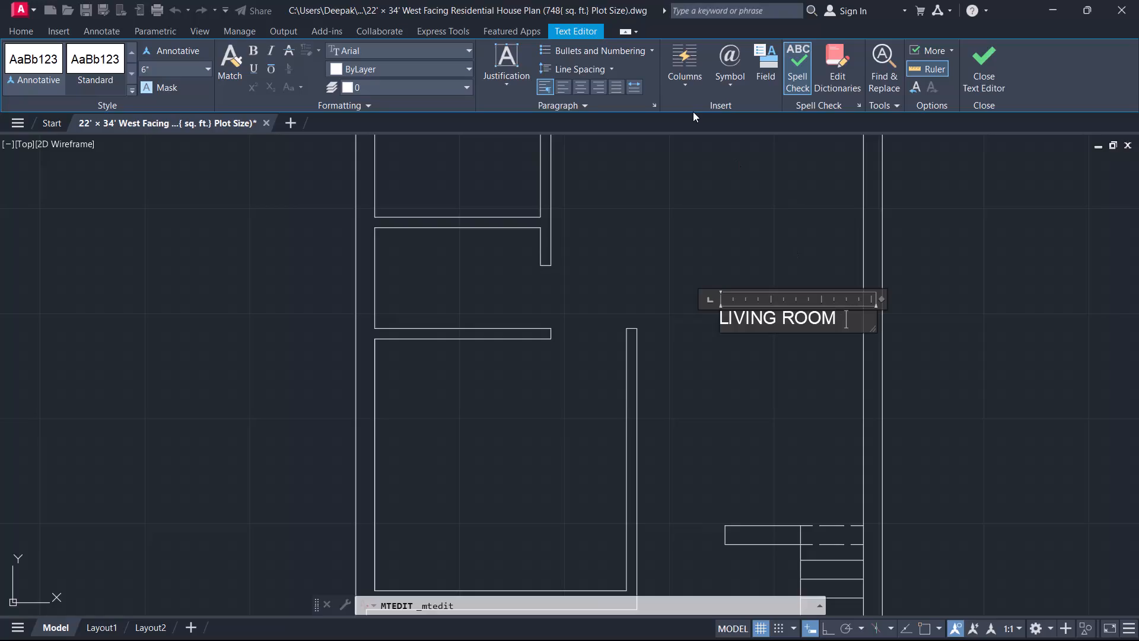
key(shift+ampersand)
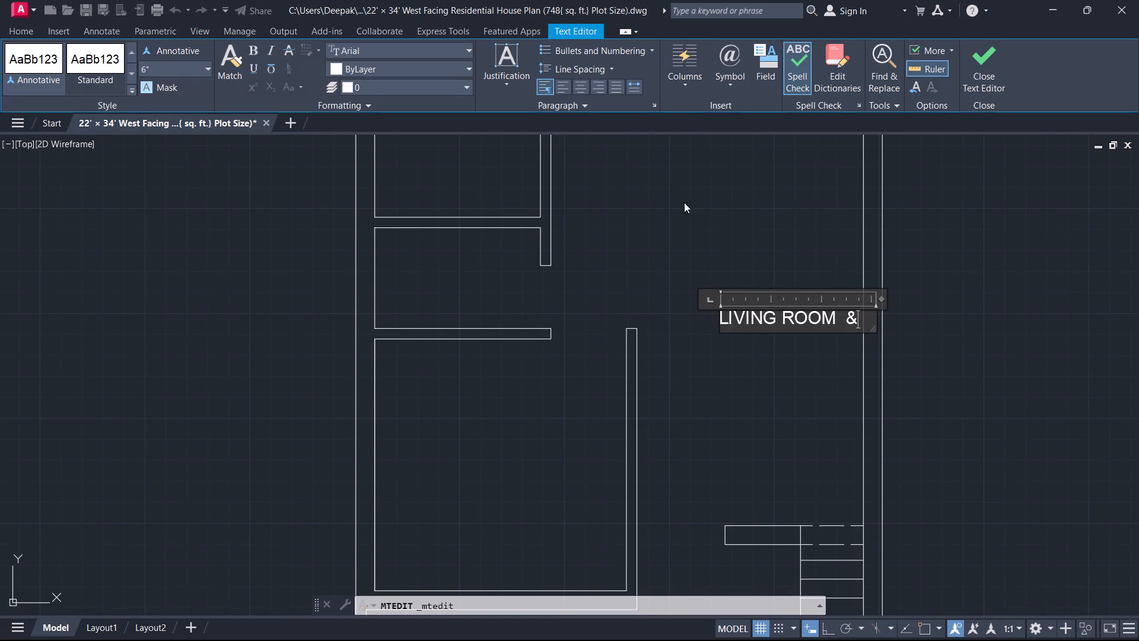
click(850, 323)
key(BackSpace)
key(Right)
key(space)
text(DING)
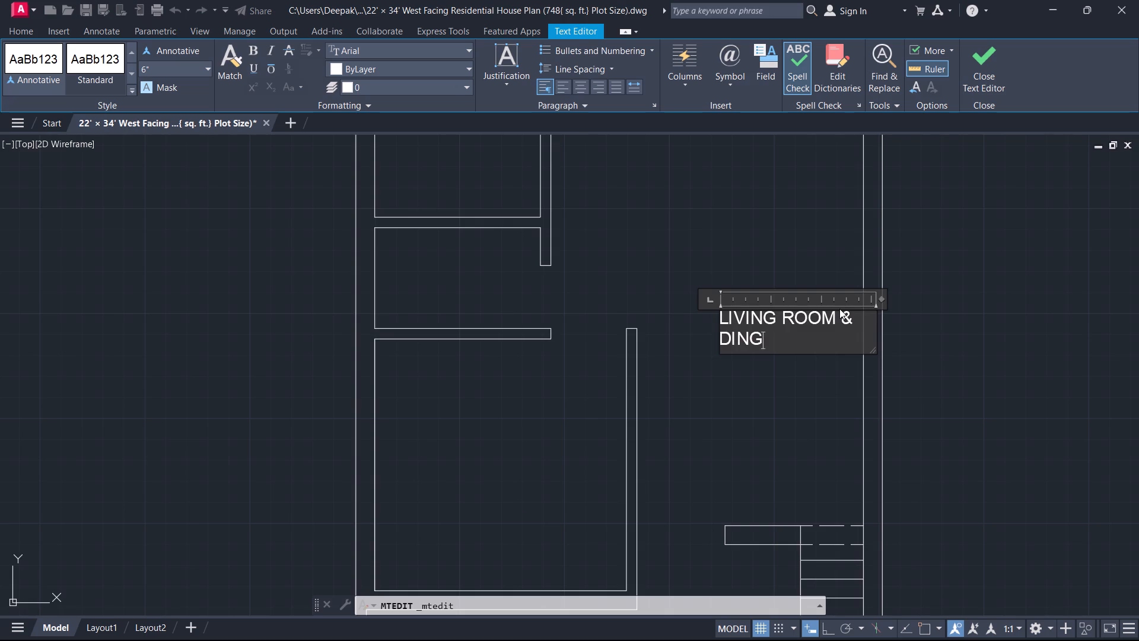
key(BackSpace)
text(ONG)
key(BackSpace)
key(BackSpace)
key(BackSpace)
text(ING)
drag(705, 299, 641, 280)
Remove ROOM & from the hall label and add a slash so it reads LIVING / DINING.
click(848, 319)
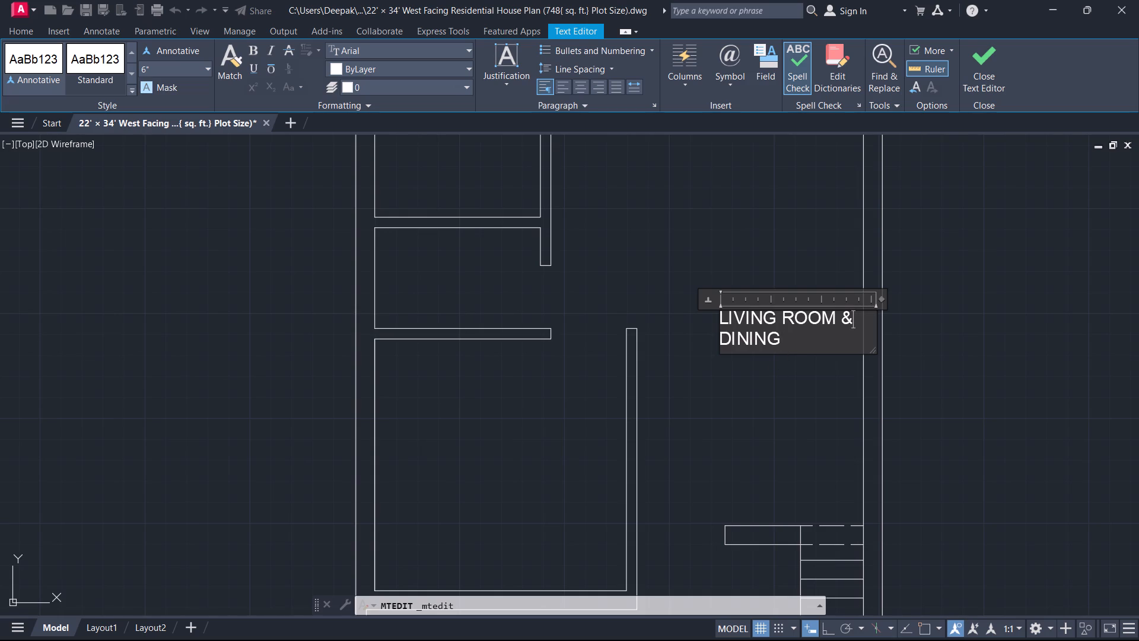
key(ctrl+BackSpace)
key(ctrl+BackSpace)
key(BackSpace)
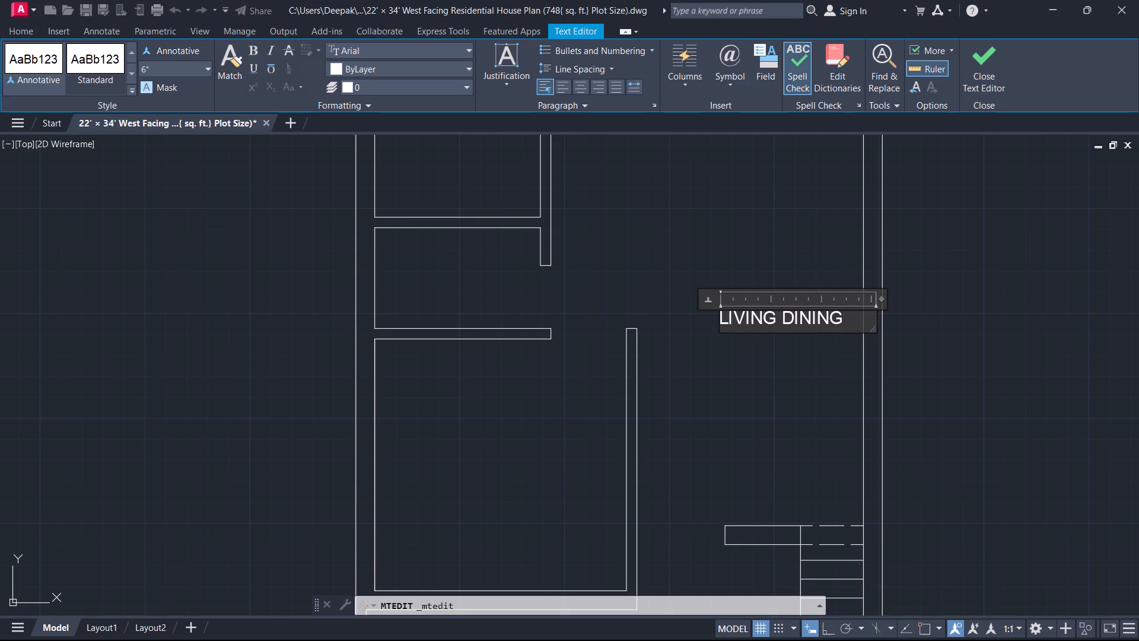
key(space)
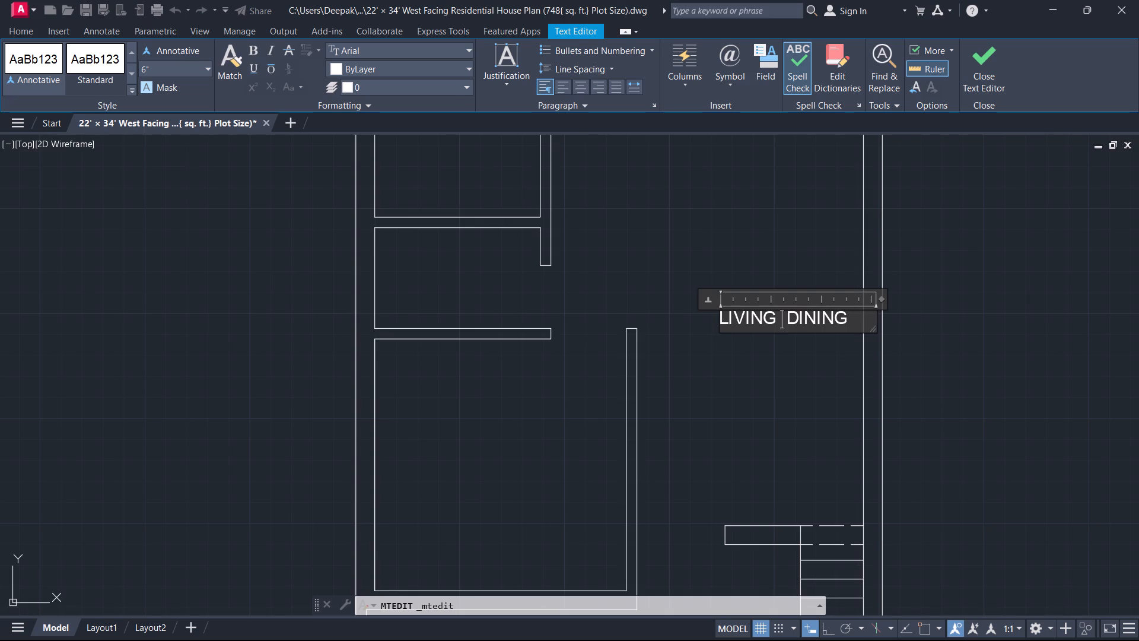
key(slash)
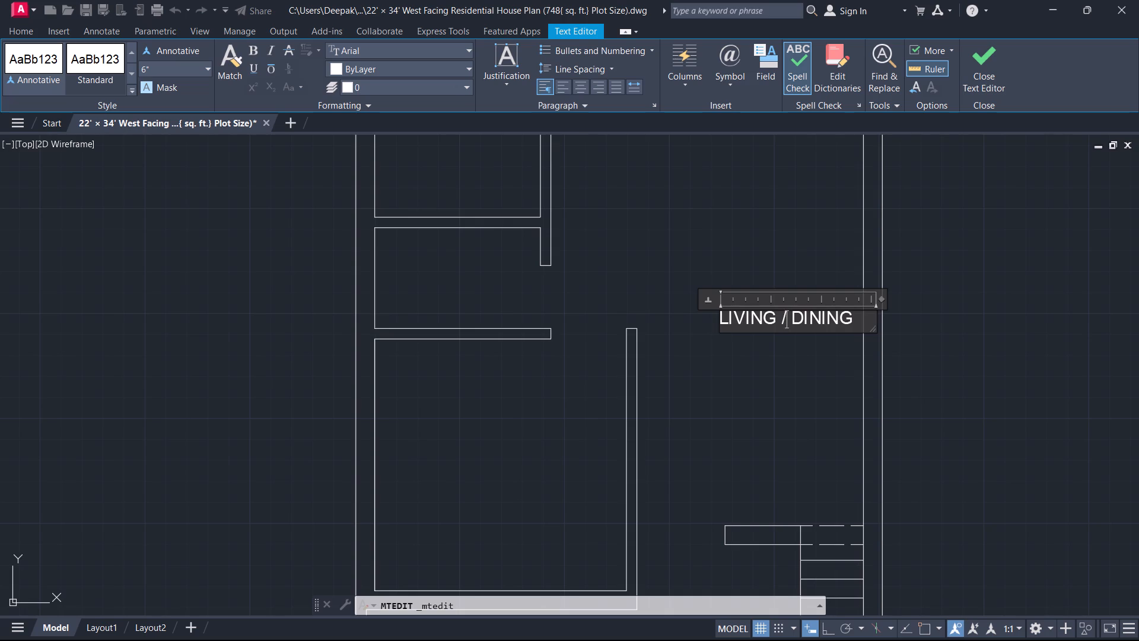
key(Right)
key(Right)
key(Right)
key(ctrl+Right)
Add a second line to the LIVING / DINING label with the size 11'-0" X 13'-0".
key(Return)
text(11')
text(-0)
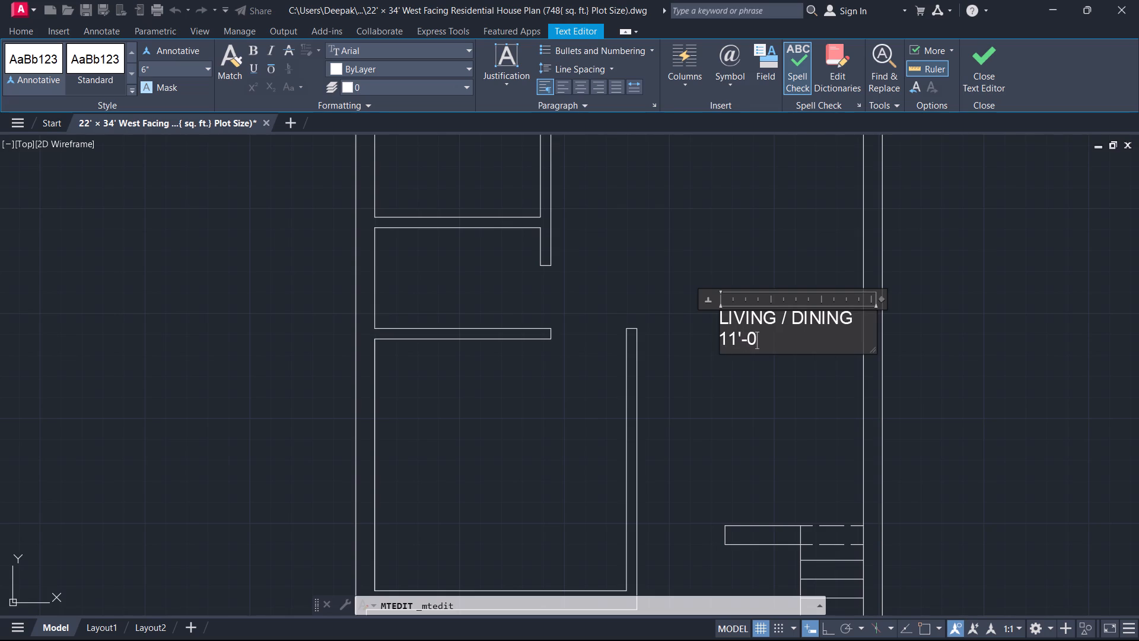
key(shift+quotedbl)
key(space)
text(X)
key(space)
text(113)
key(BackSpace)
key(BackSpace)
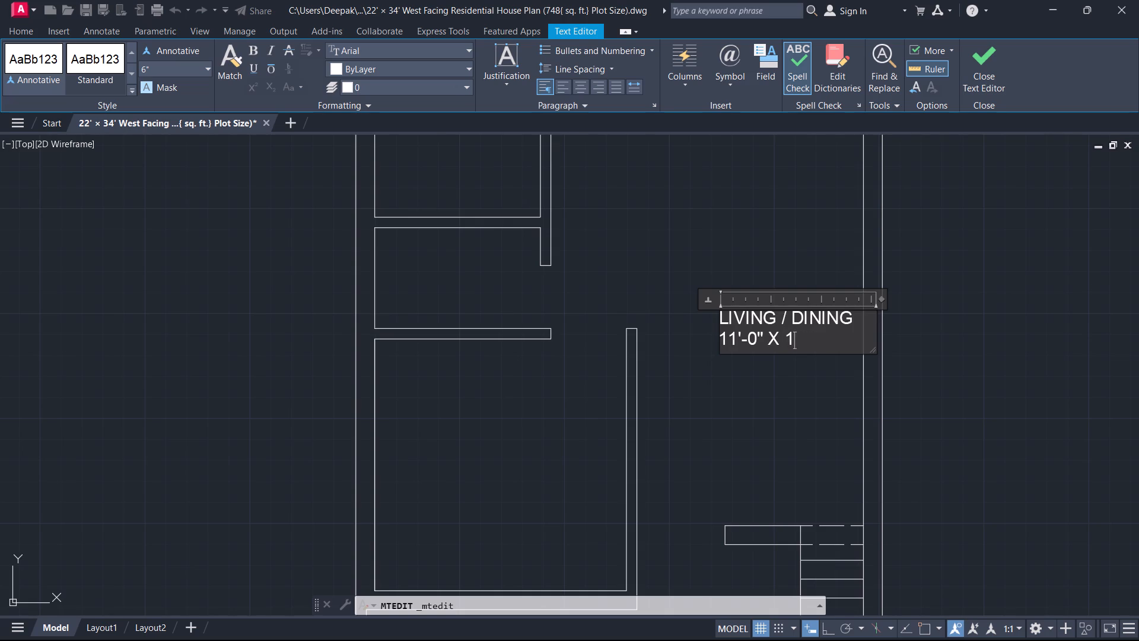
text(3'')
key(BackSpace)
key(minus)
key(0)
key(shift+quotedbl)
Indent the size line of the LIVING / DINING label by one space and finish editing the text.
key(ctrl+Left)
key(ctrl+Left)
key(ctrl+Left)
key(ctrl+Left)
key(ctrl+Left)
key(ctrl+Left)
key(ctrl+Left)
key(ctrl+Left)
key(ctrl+Left)
key(space)
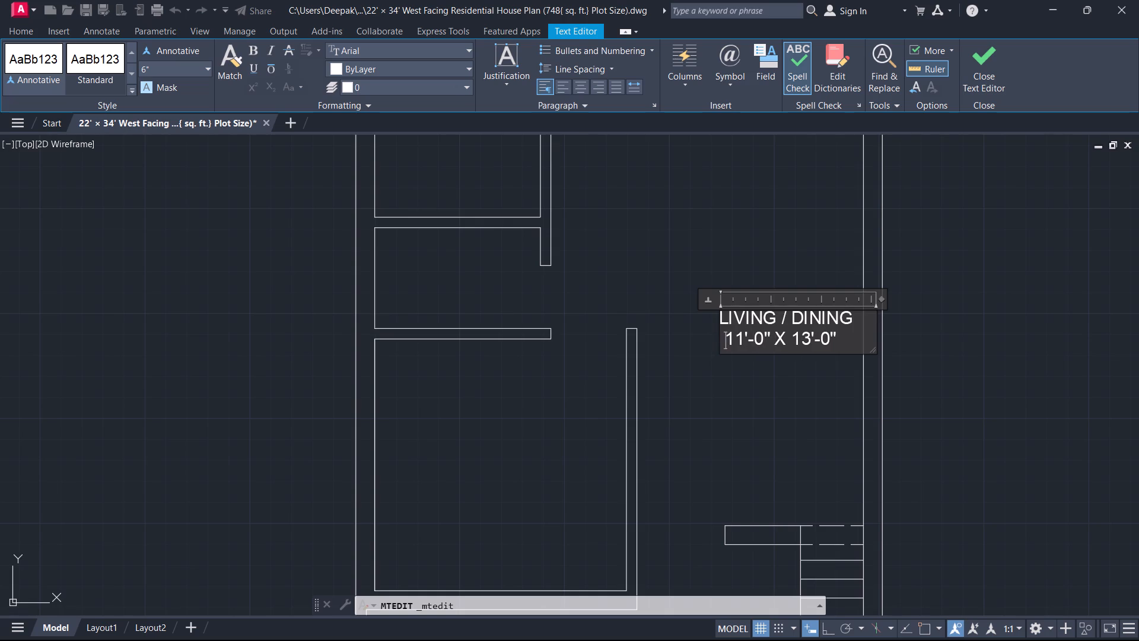
click(989, 86)
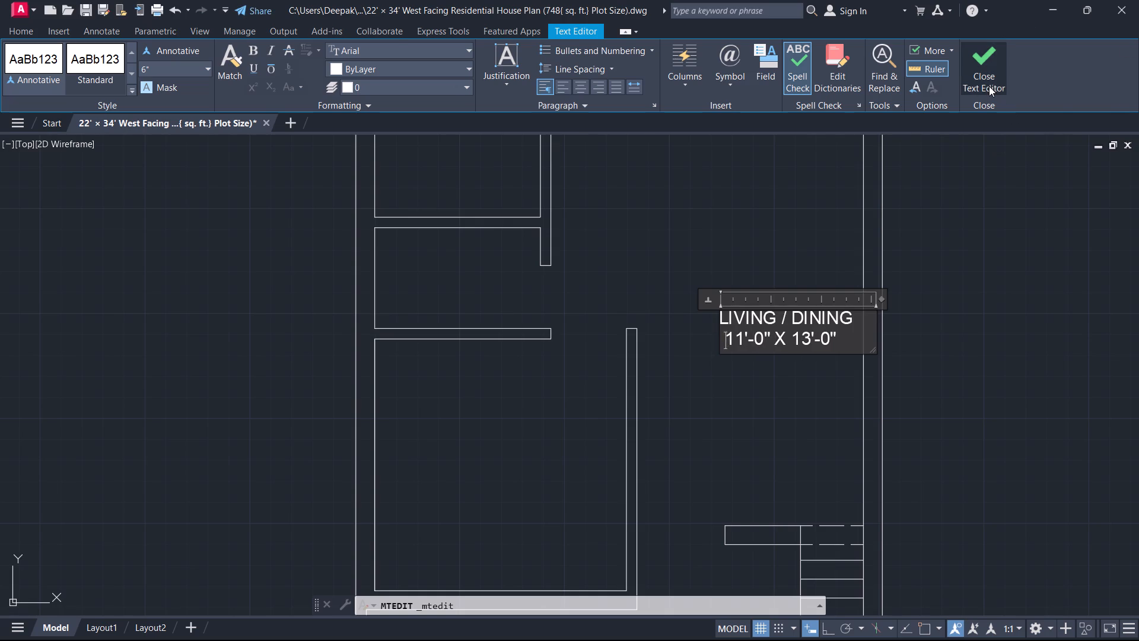
Move the LIVING / DINING label about 3'-1" at 118° to the northwest within the hall.
drag(815, 345, 798, 352)
middle_drag(787, 283, 568, 432)
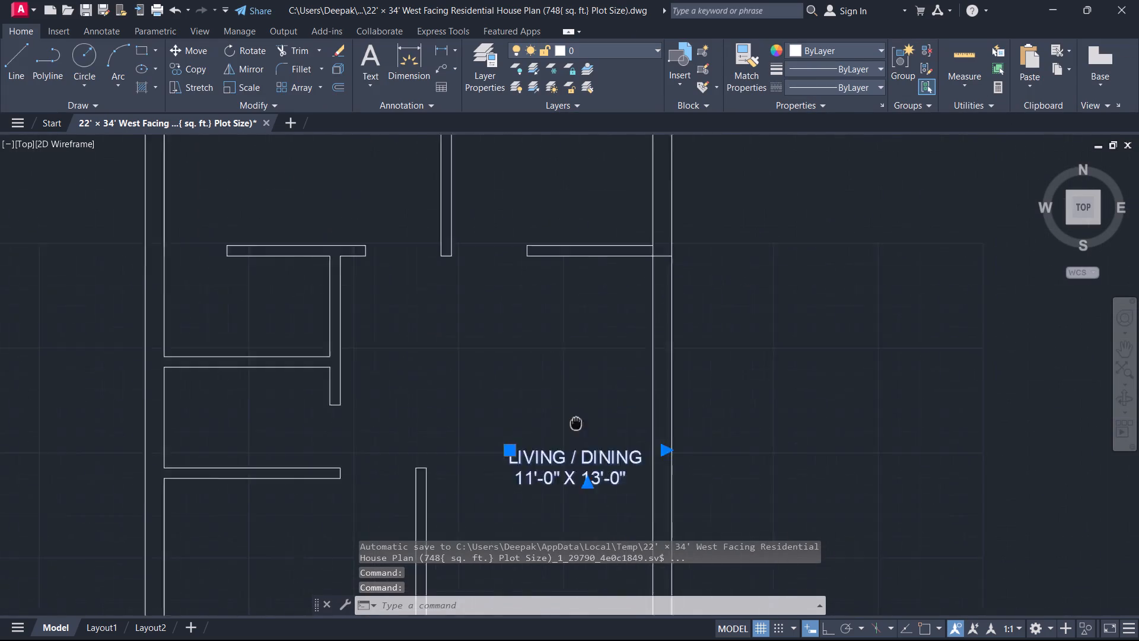
middle_drag(568, 432, 582, 430)
key(m)
key(space)
scroll(619, 458, up, 2)
middle_drag(590, 484, 695, 372)
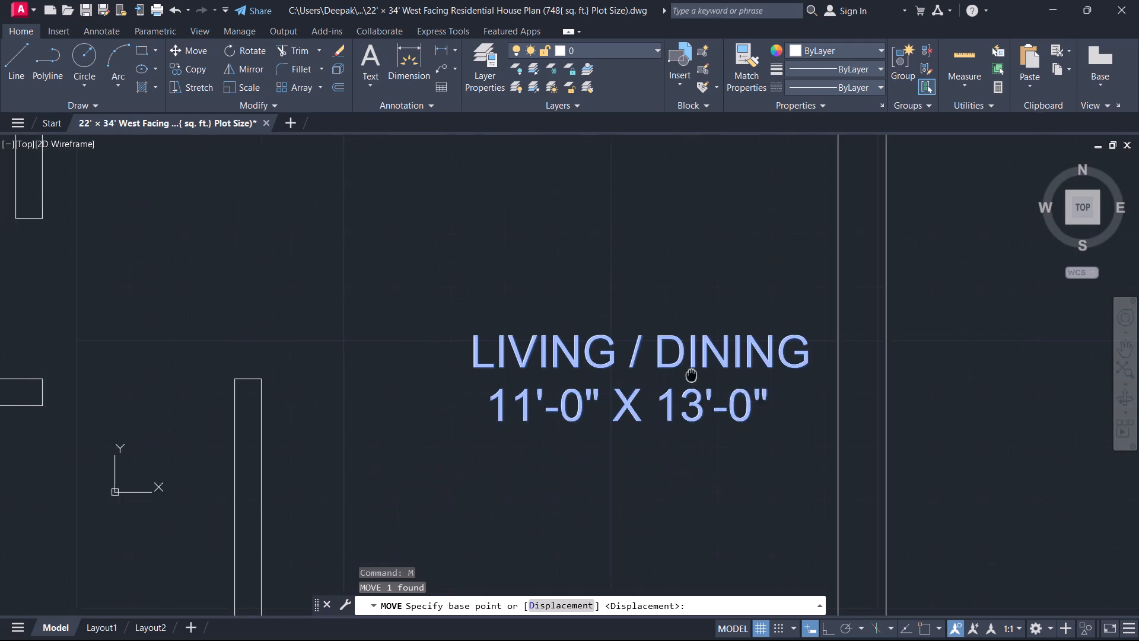
middle_drag(695, 372, 696, 371)
click(662, 344)
middle_drag(577, 215, 568, 332)
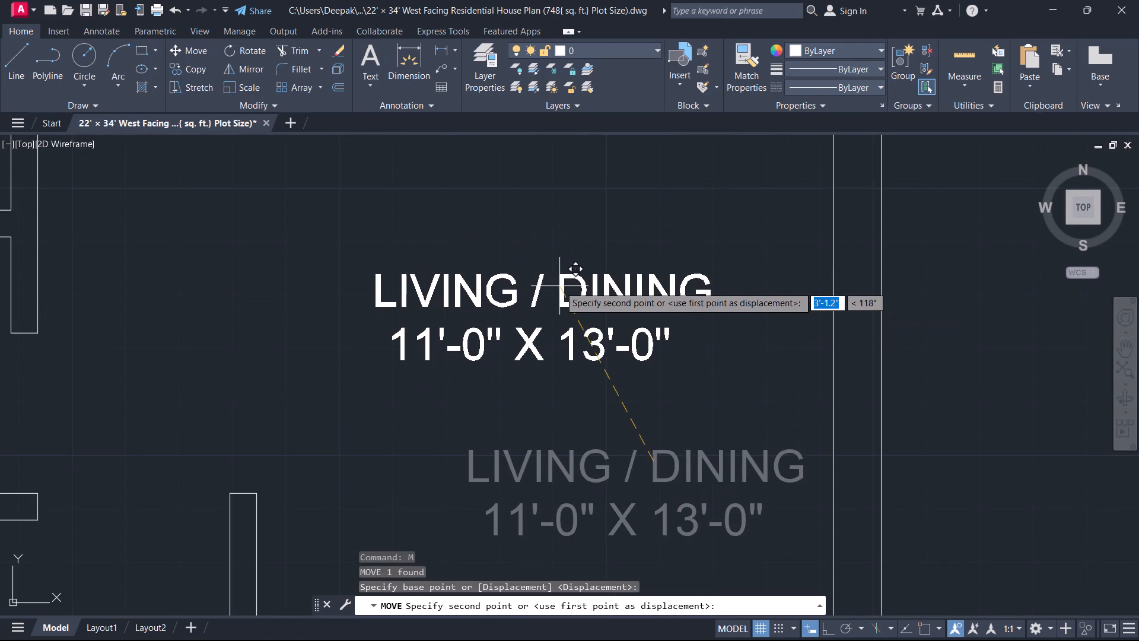
click(559, 285)
key(Escape)
Create a multiline text label reading TOILET in the small room directly below BEDROOM-1.
scroll(575, 291, down, 4)
middle_drag(520, 300, 571, 350)
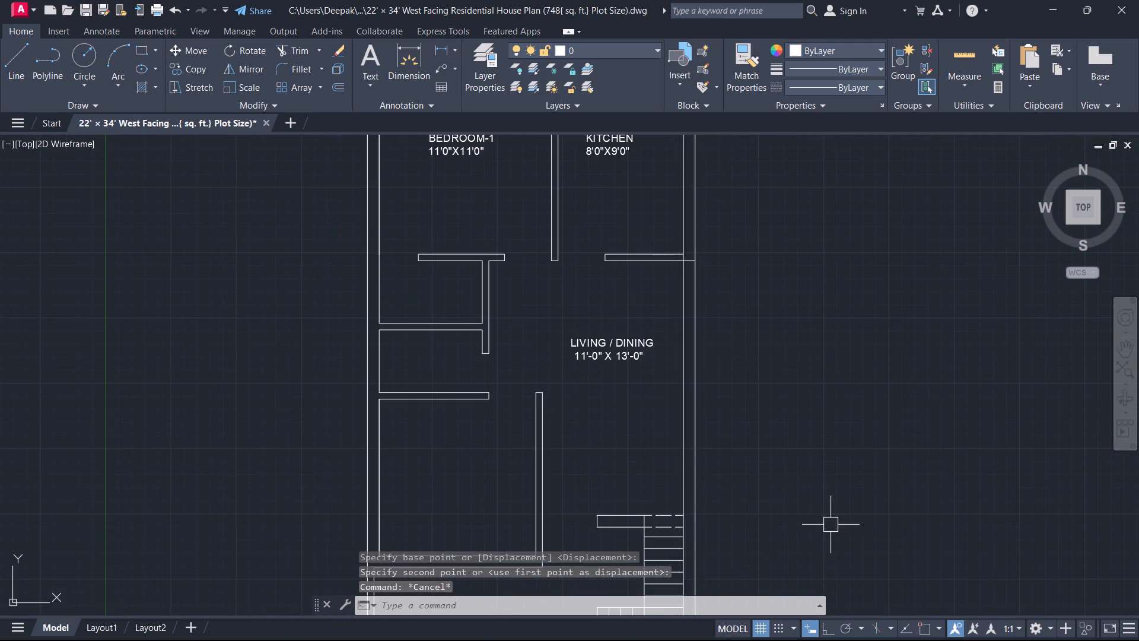
scroll(820, 518, down, 1)
key(t)
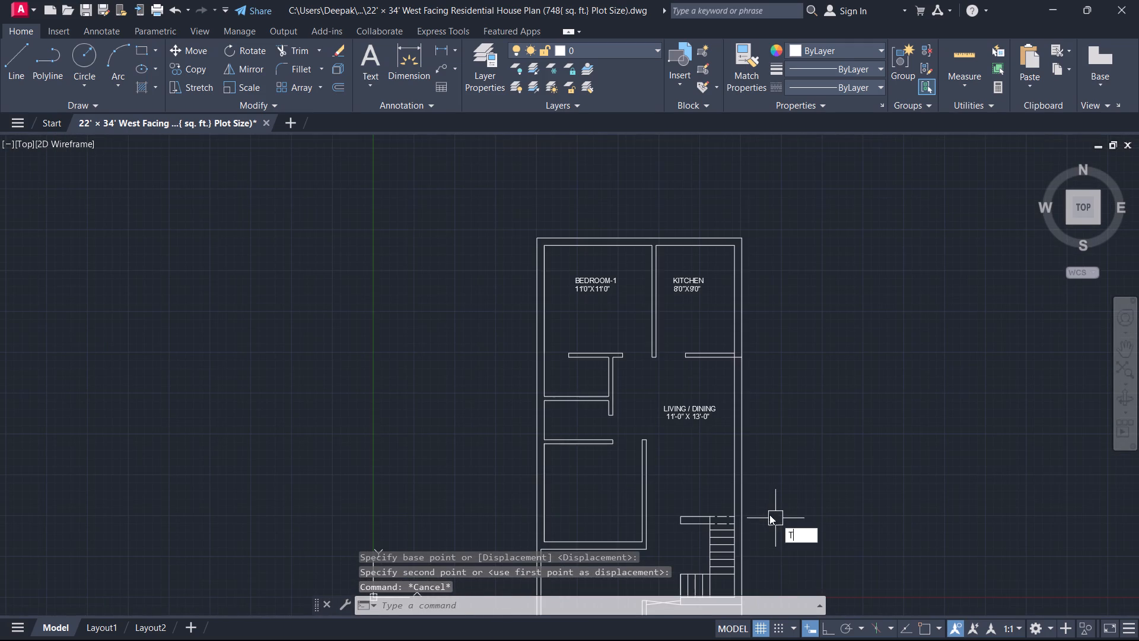
key(space)
scroll(575, 402, up, 2)
scroll(483, 292, up, 3)
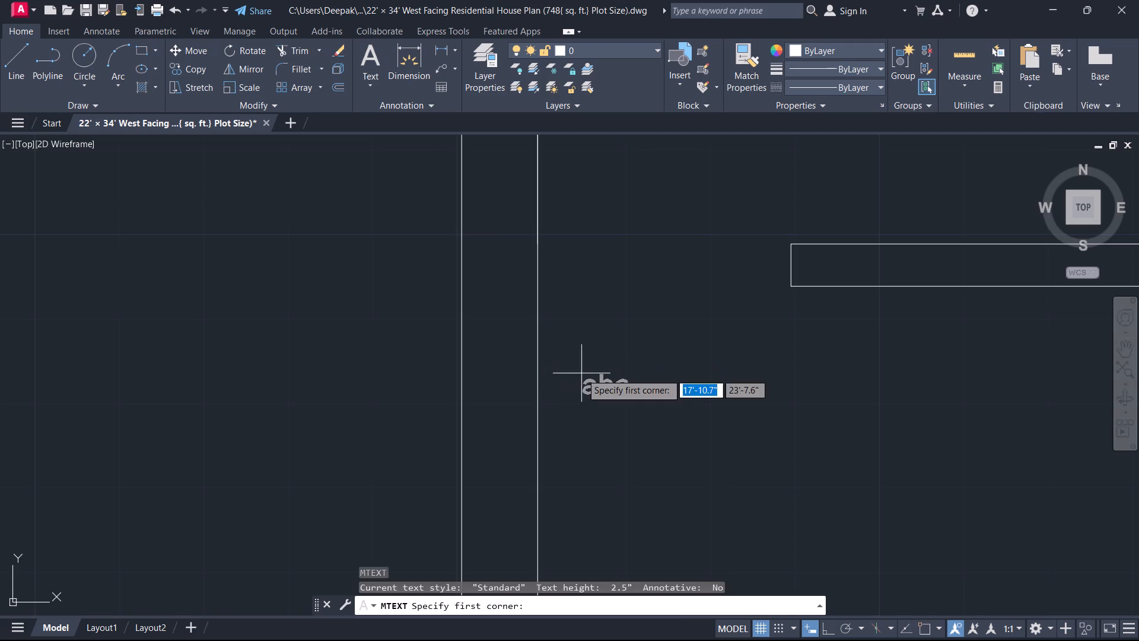
drag(581, 373, 587, 374)
scroll(730, 412, down, 5)
middle_drag(729, 411, 717, 404)
scroll(678, 458, up, 1)
middle_drag(678, 458, 363, 337)
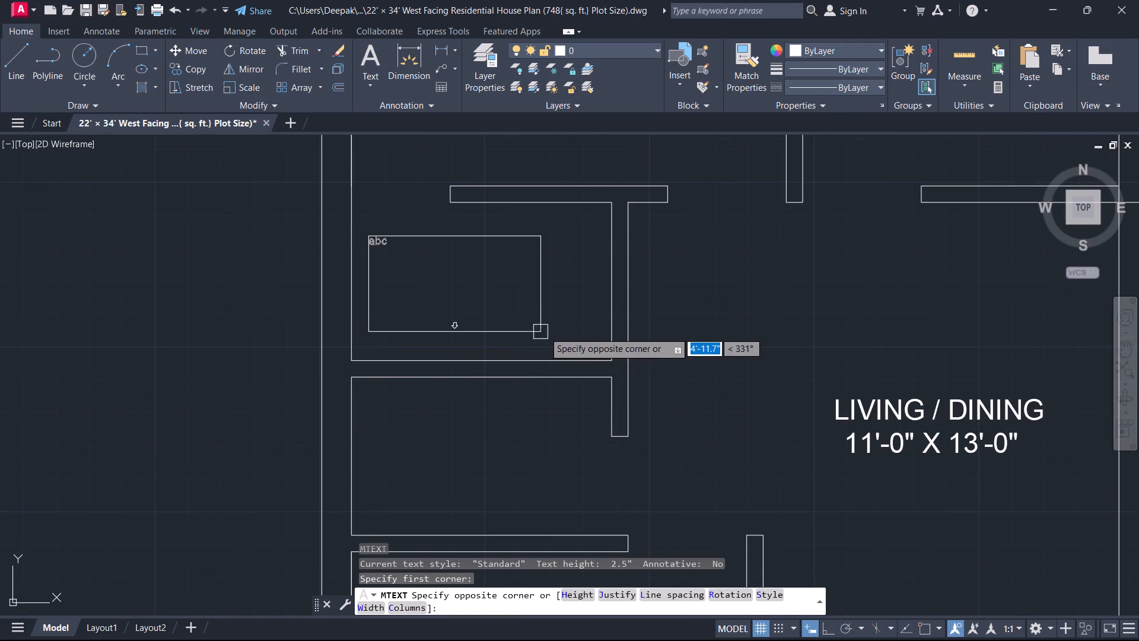
click(581, 323)
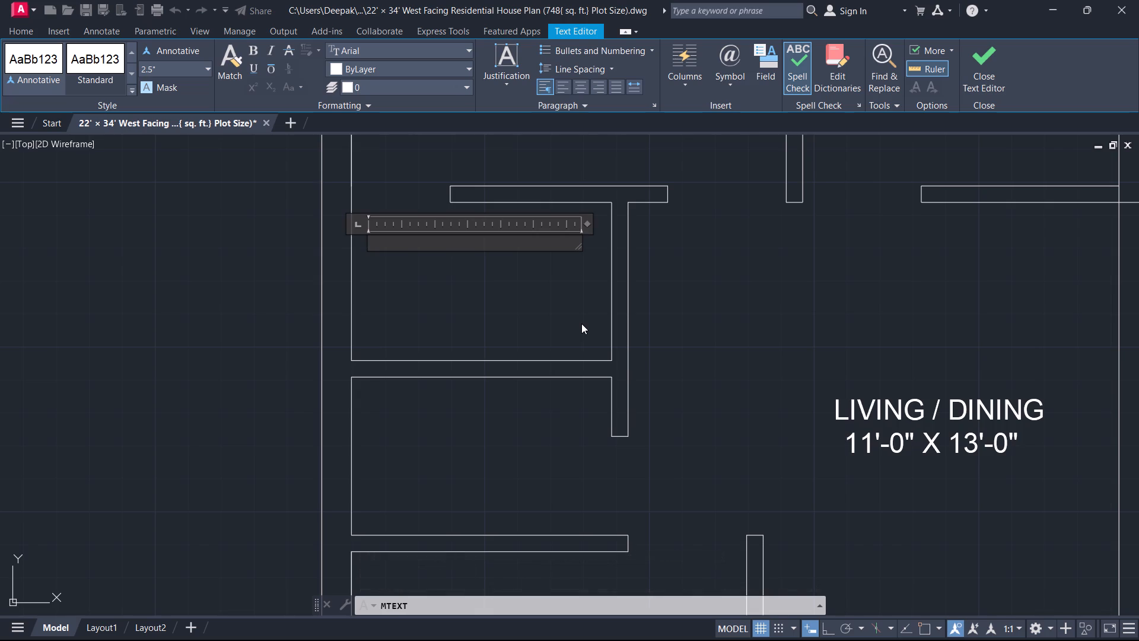
text(TOILE)
key(t)
Add a second line to the TOILET label with the size 4'X7', indented by one space.
key(Return)
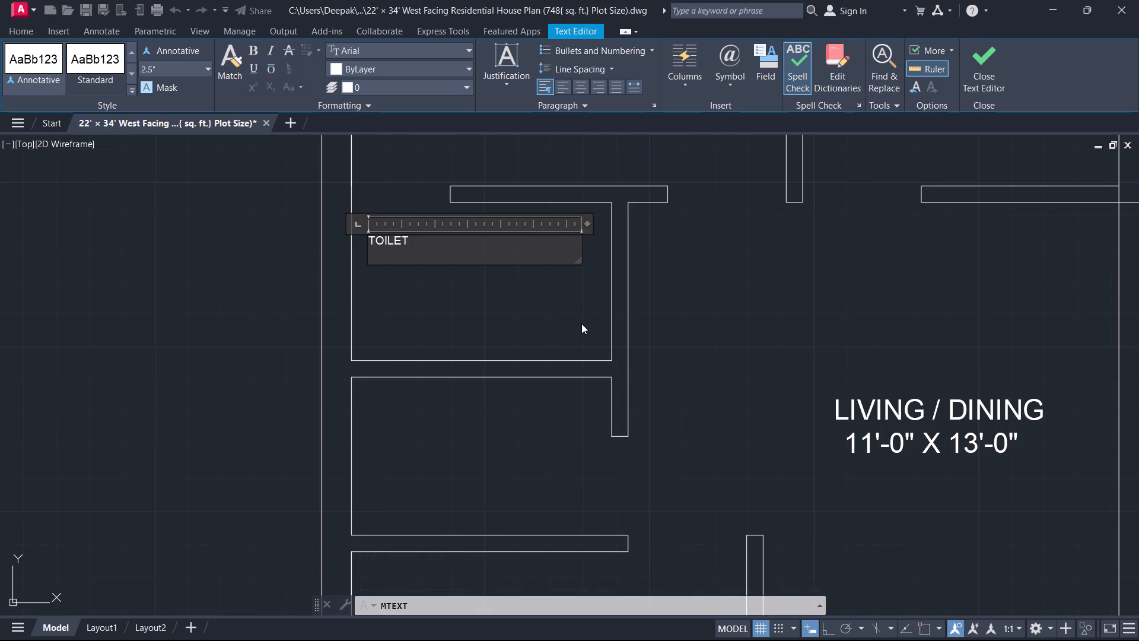
text(4')
key(x)
key(7)
key(apostrophe)
key(Left)
key(Left)
key(Left)
key(Left)
key(Left)
key(space)
Set the text height of both lines of the TOILET label to 6" and finish editing.
key(Up)
key(shift+Down)
key(shift+Right)
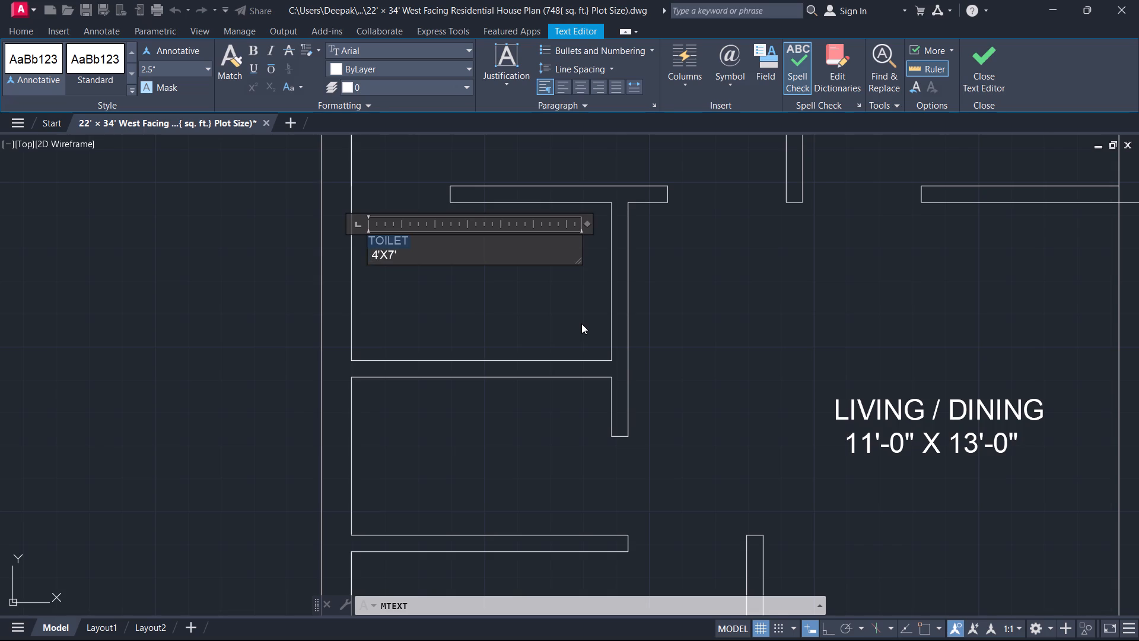
key(shift+Right)
key(shift+Right)
key(shift+Right)
key(shift+Right)
key(shift+Right)
key(shift+Right)
key(shift+Right)
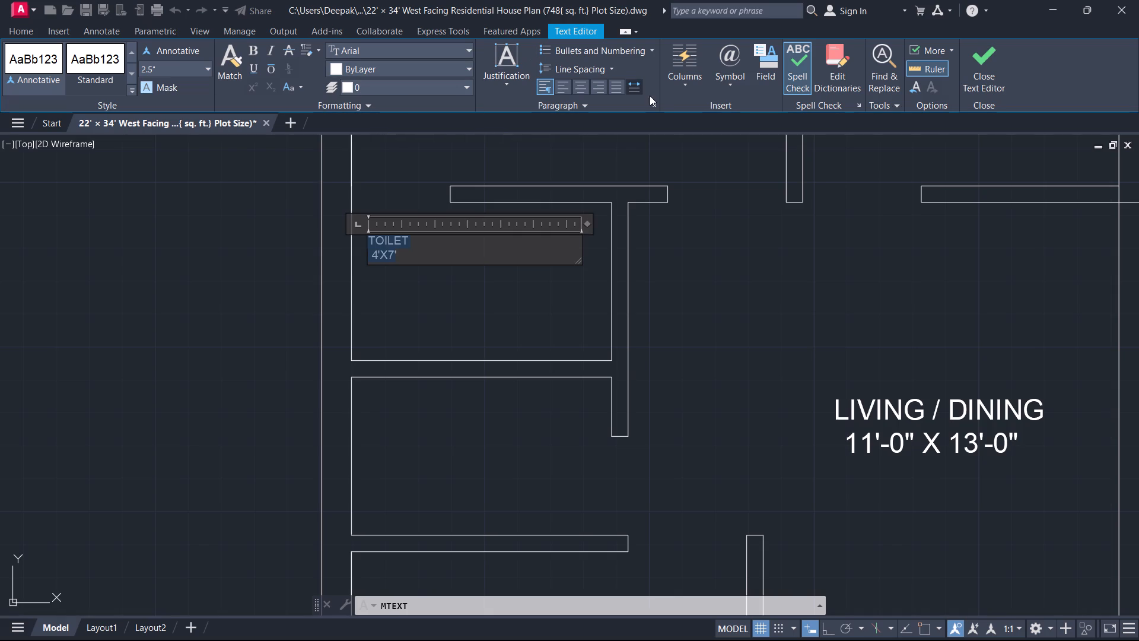
click(180, 72)
key(6)
key(Return)
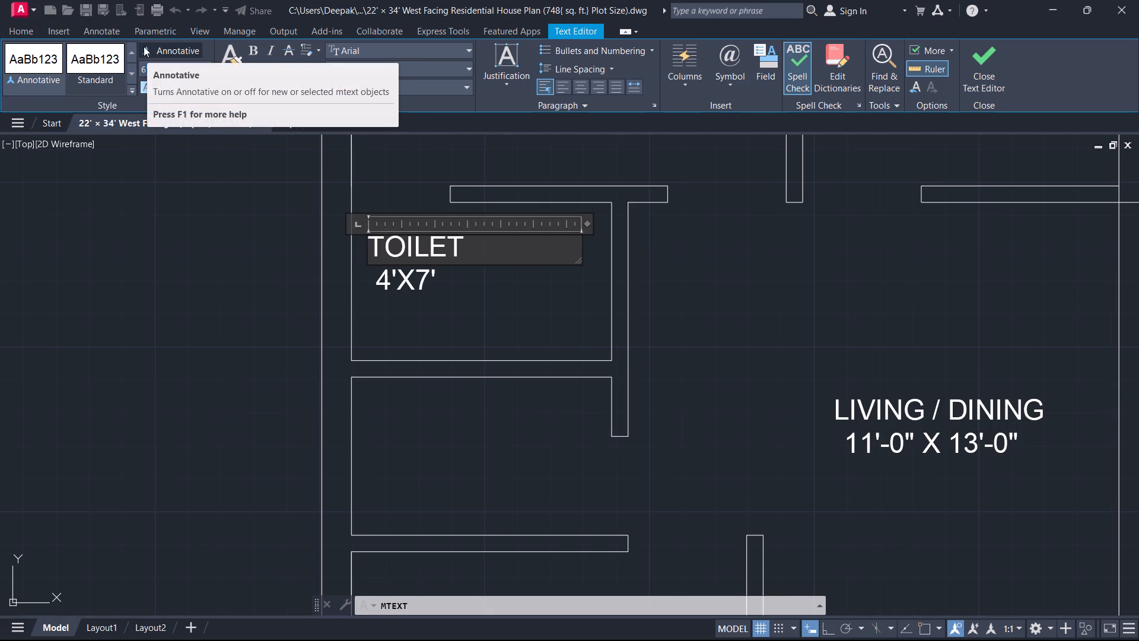
click(987, 74)
Move the TOILET label about 1'-9" at 347° towards the middle of its room.
click(441, 245)
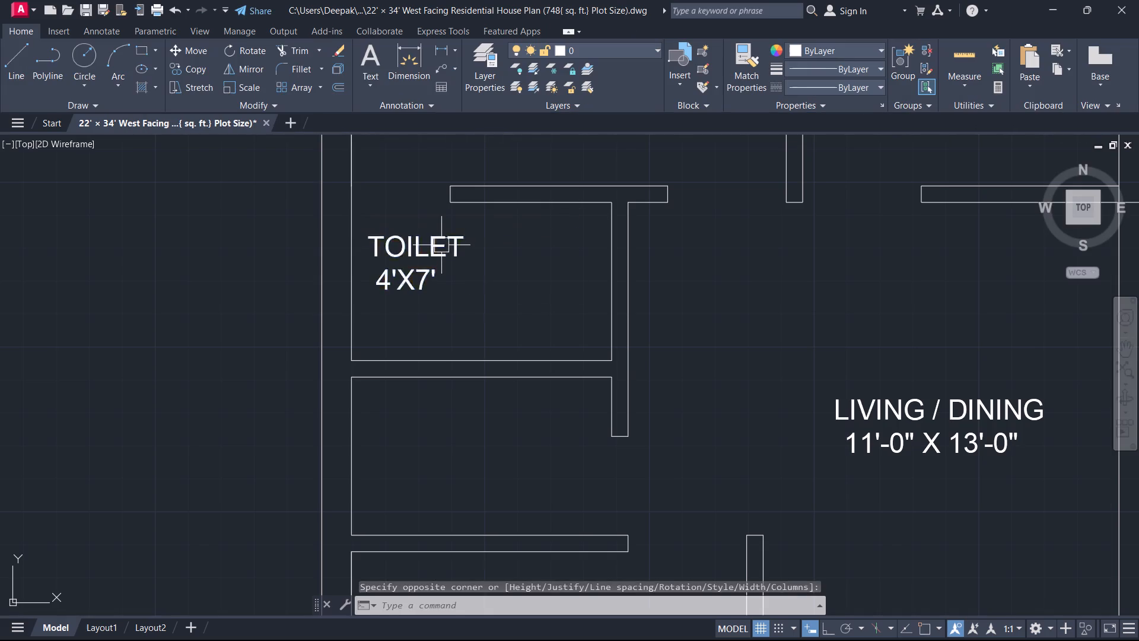
key(m)
key(space)
scroll(447, 253, up, 1)
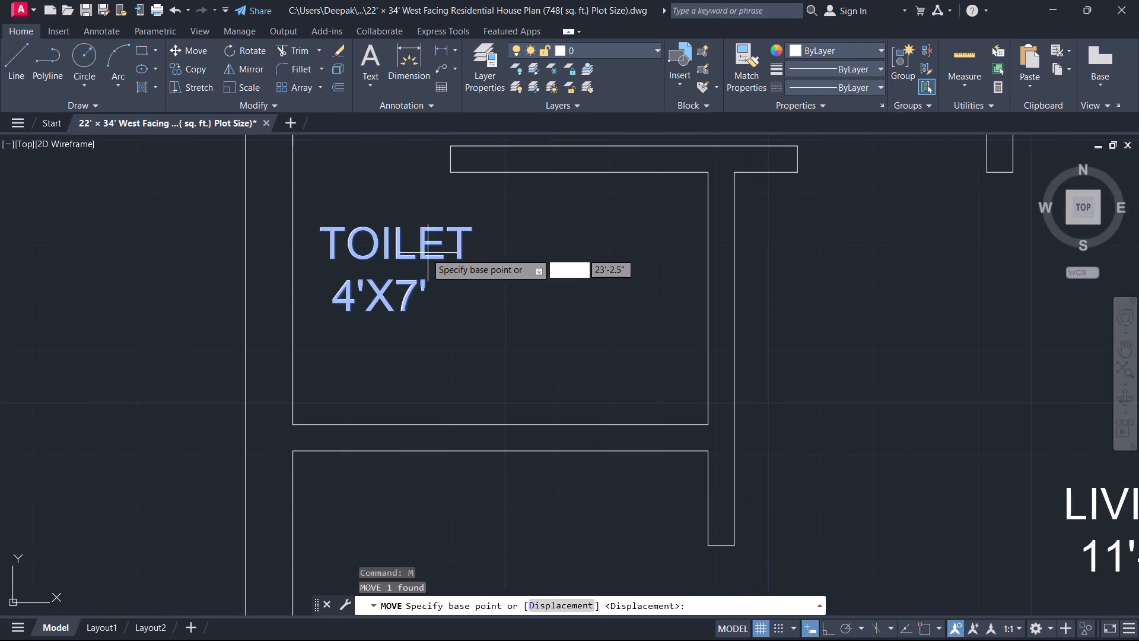
click(331, 248)
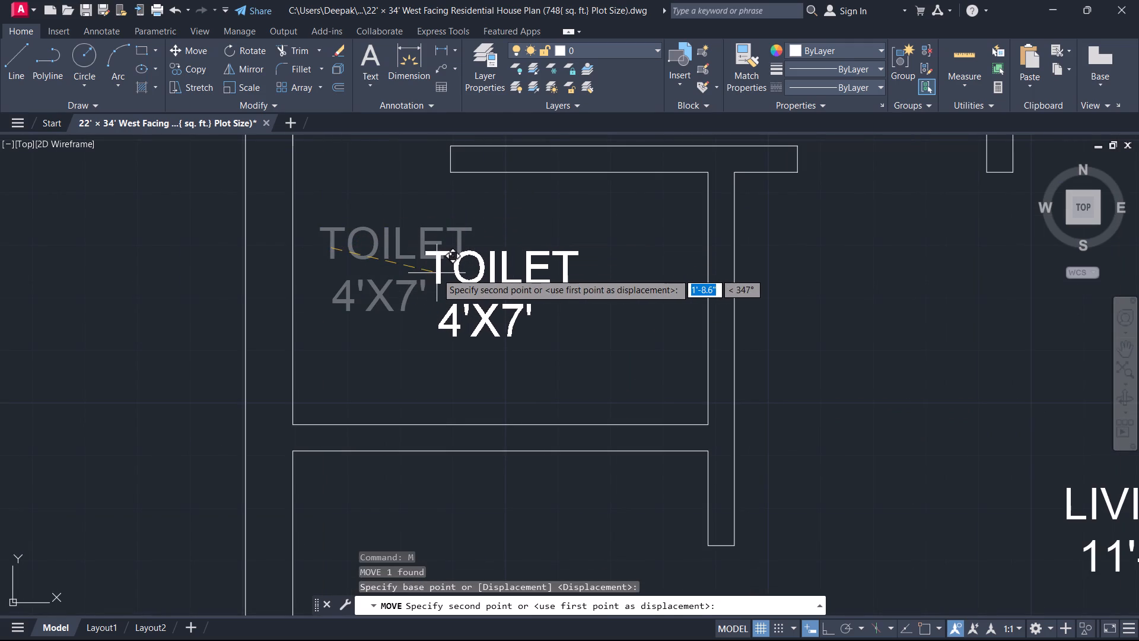
click(437, 273)
key(Escape)
Copy the TOILET label about 4'-6" straight down into the small room below.
scroll(507, 281, down, 2)
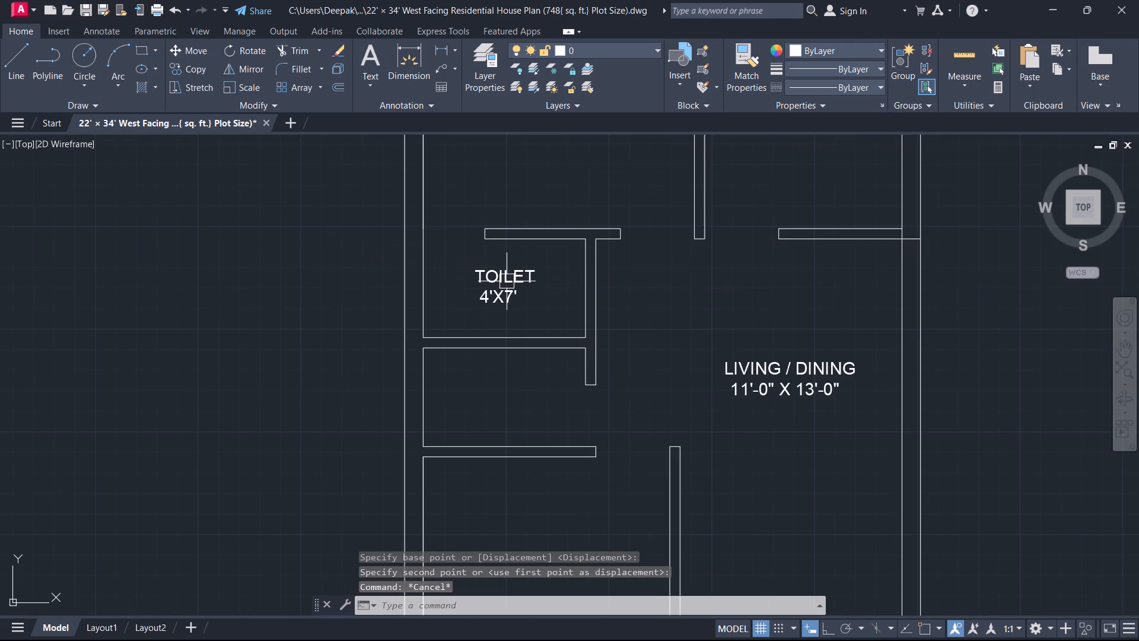
scroll(522, 206, down, 2)
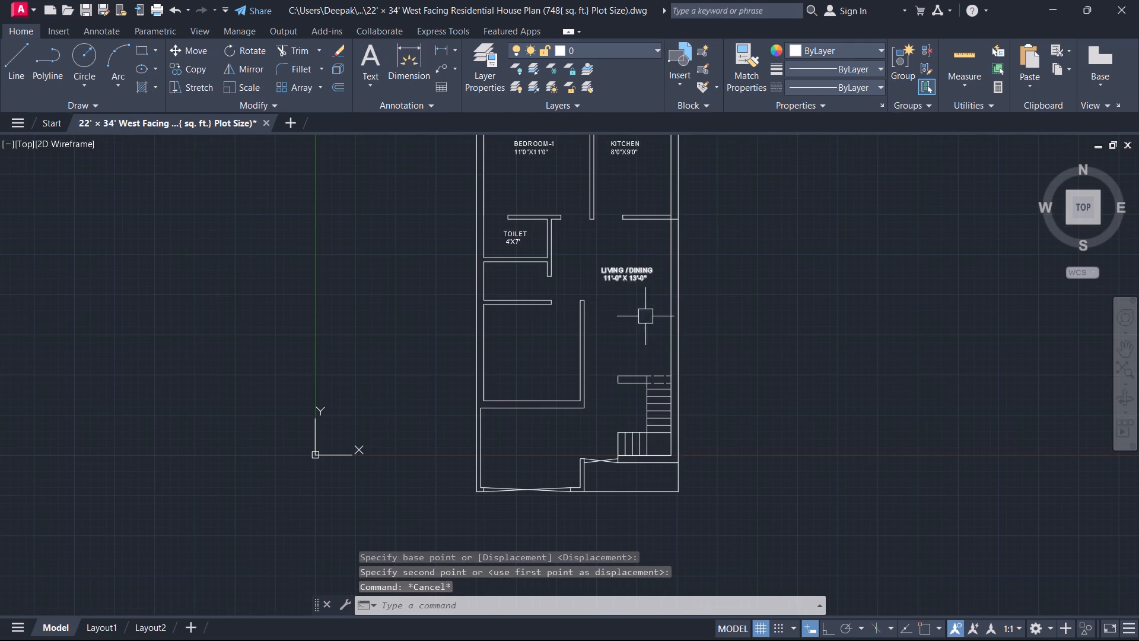
middle_drag(538, 339, 695, 347)
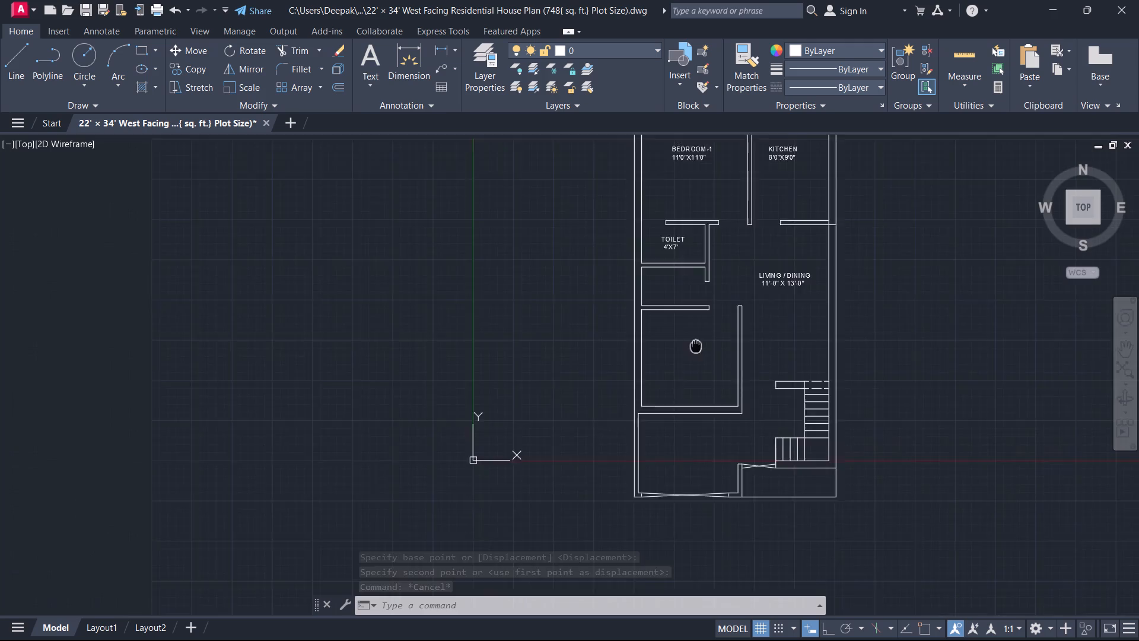
middle_drag(695, 347, 663, 376)
scroll(663, 376, up, 1)
scroll(662, 284, up, 2)
middle_drag(646, 220, 632, 360)
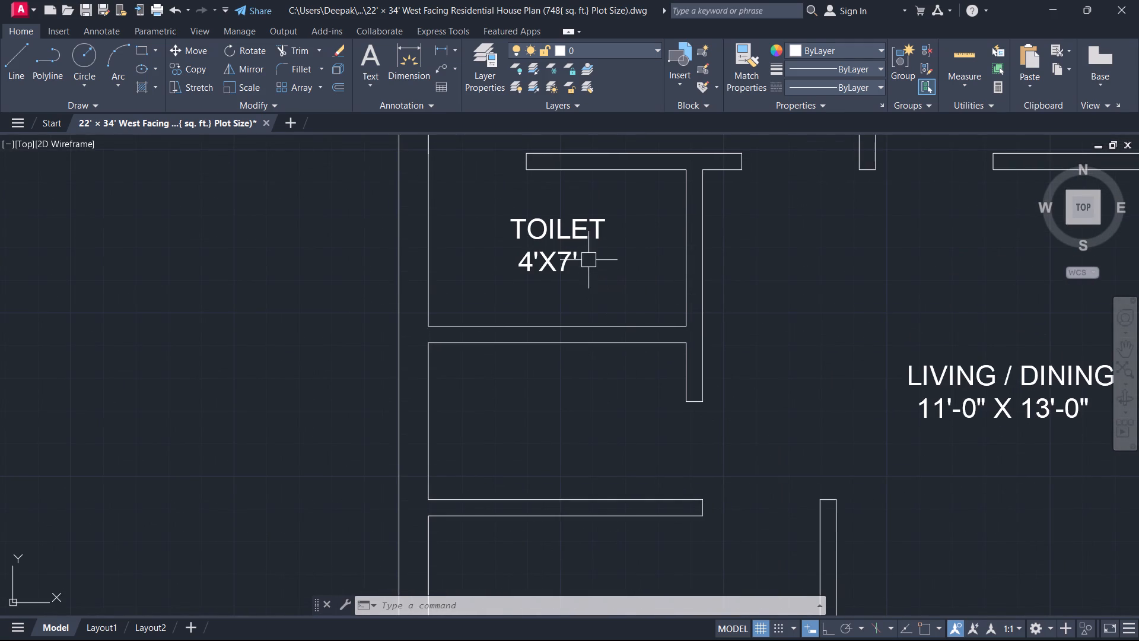
click(574, 235)
text(CO)
key(space)
click(569, 243)
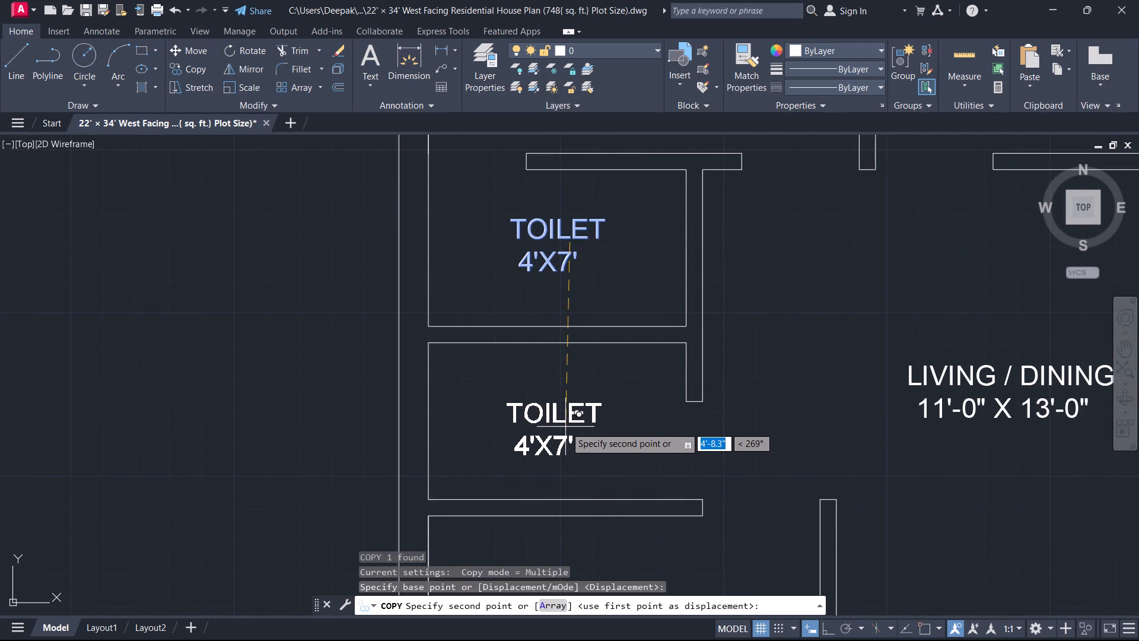
click(569, 419)
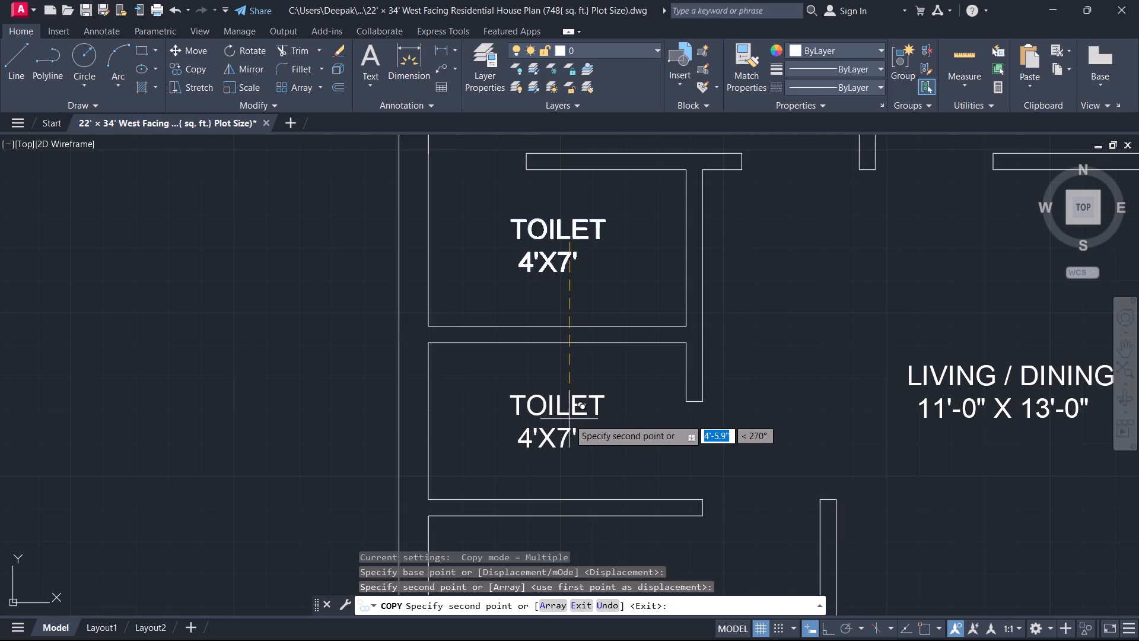
key(Escape)
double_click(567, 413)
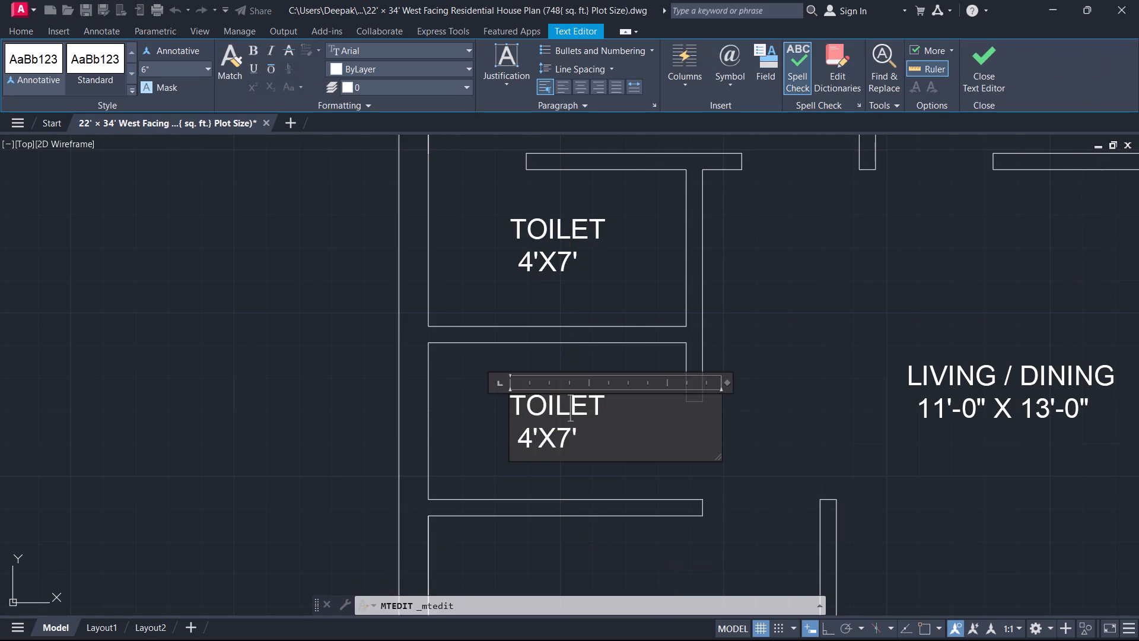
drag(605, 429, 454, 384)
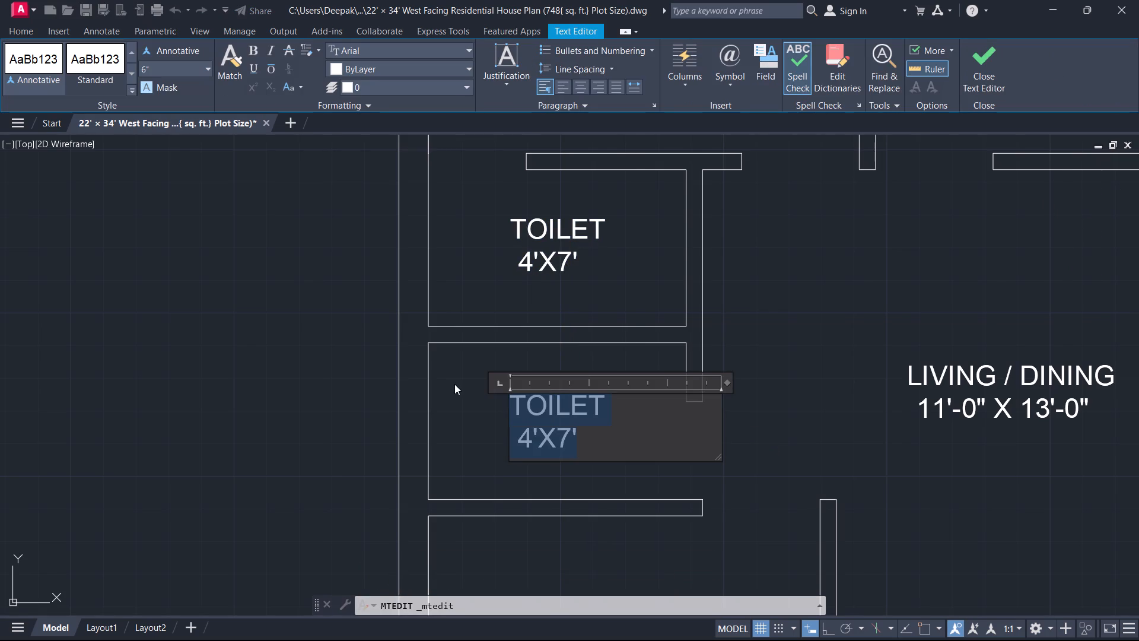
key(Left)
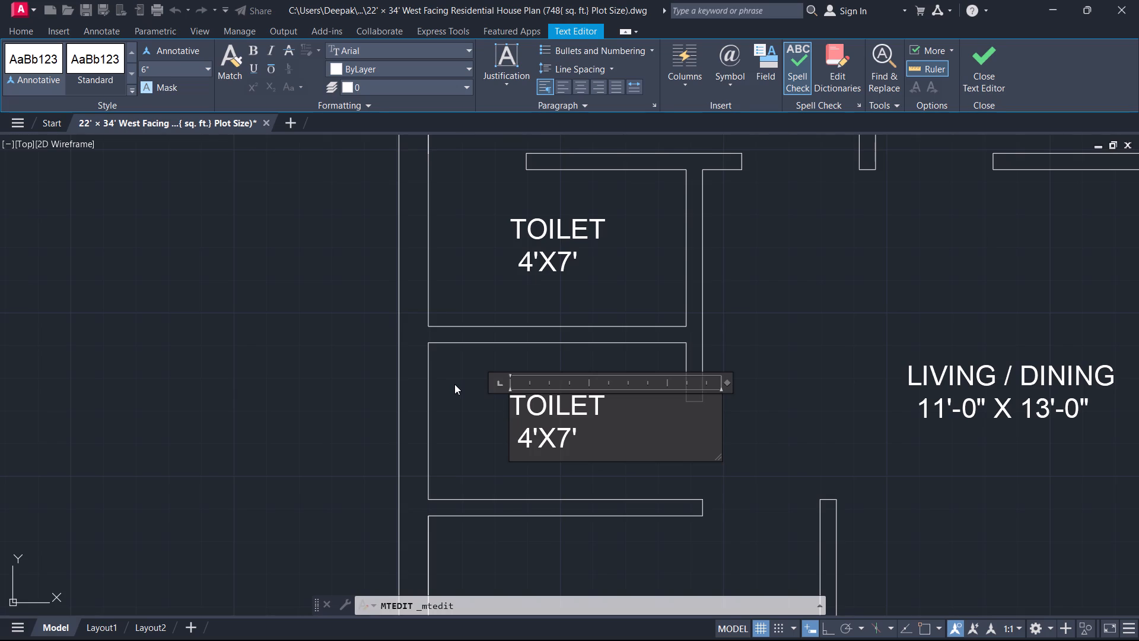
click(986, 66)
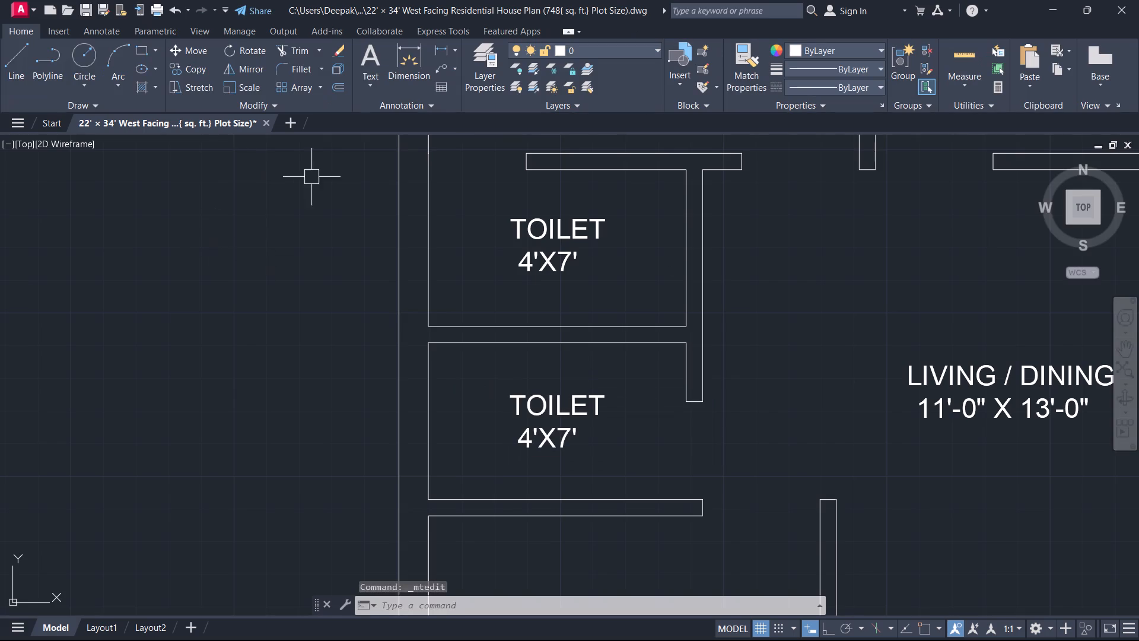
Add the prefix A. to the upper toilet label so its name reads A.TOILET.
double_click(566, 228)
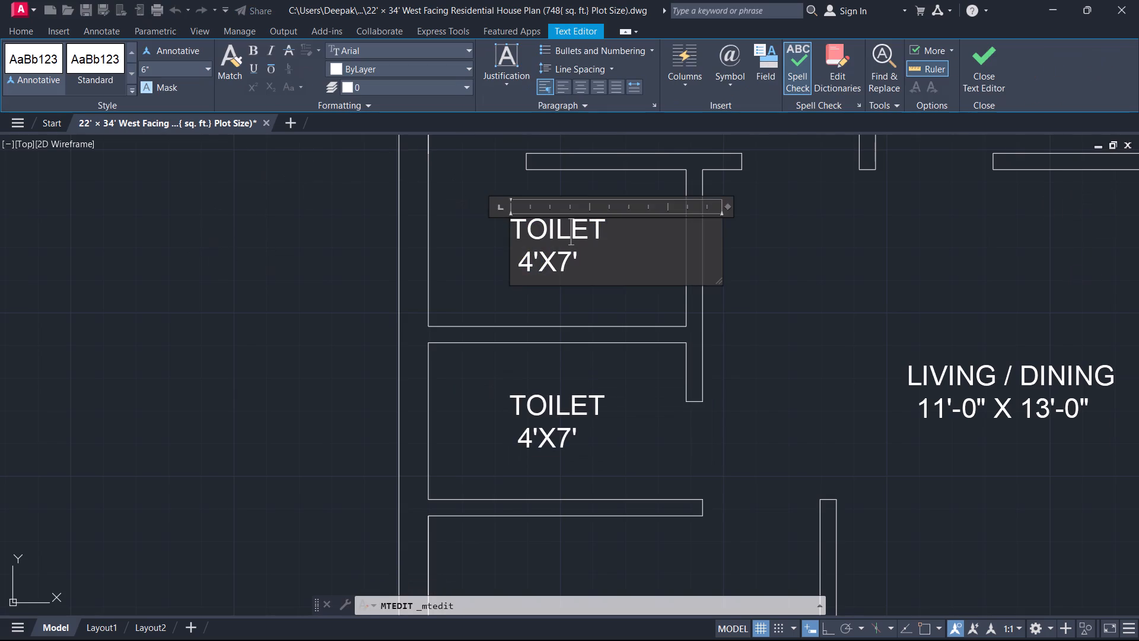
key(Left)
key(Left)
key(Left)
key(Left)
key(Left)
key(Left)
key(Left)
key(Left)
key(Left)
key(Left)
text(A.)
Indent the size line of the A.TOILET label by three more spaces and finish editing the text.
click(519, 268)
key(space)
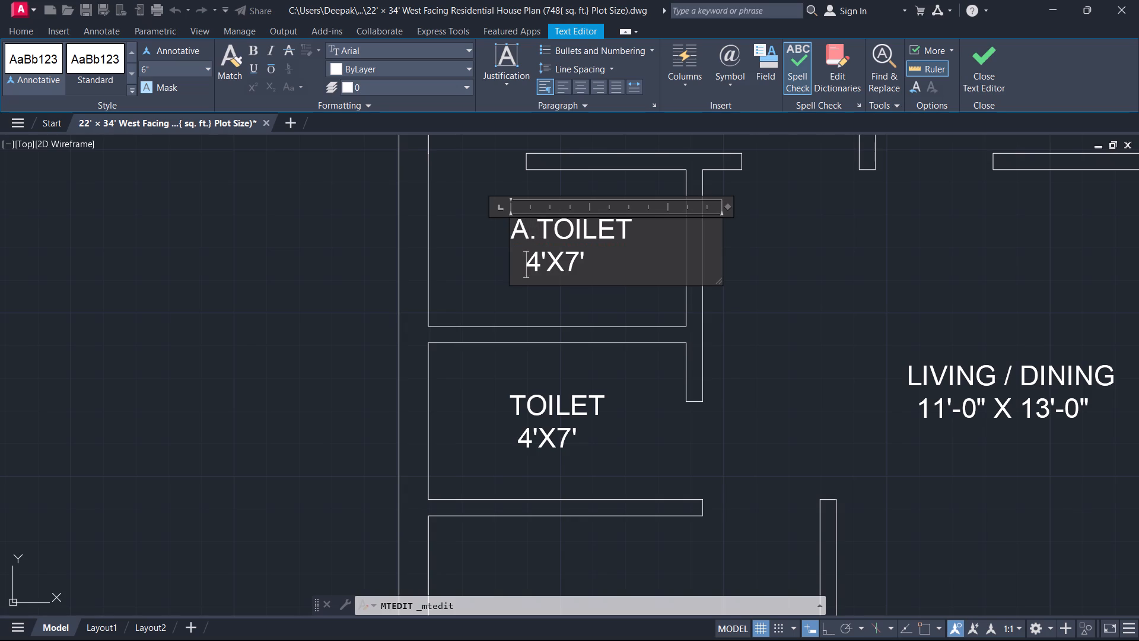
key(space)
key(space)
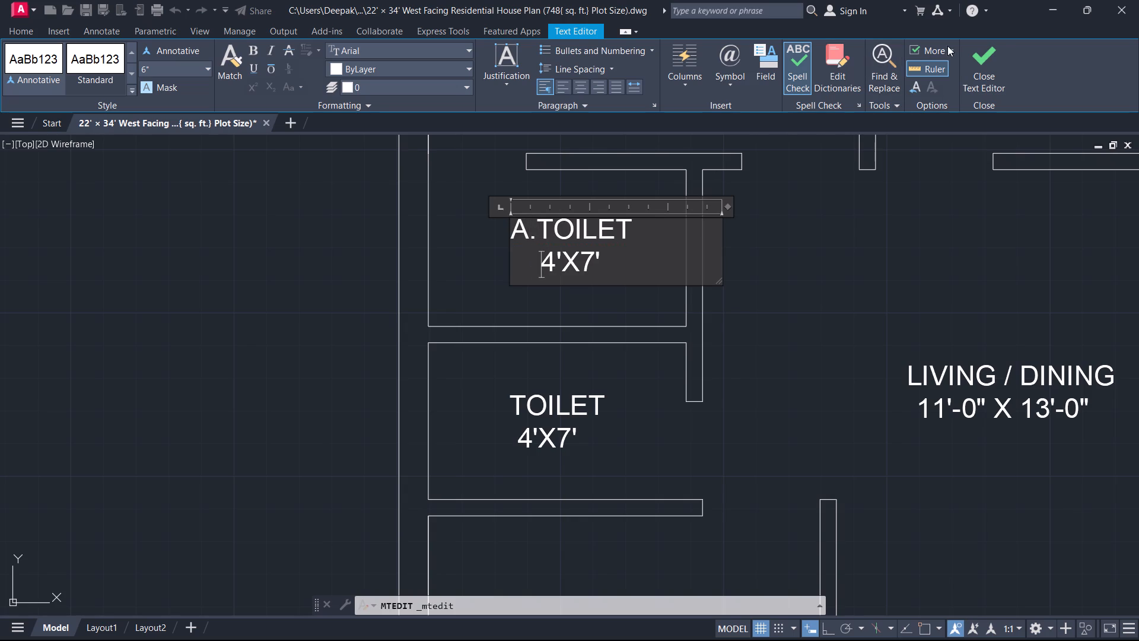
click(979, 64)
Add the prefix C. to the lower toilet label so its name reads C.TOILET.
double_click(569, 413)
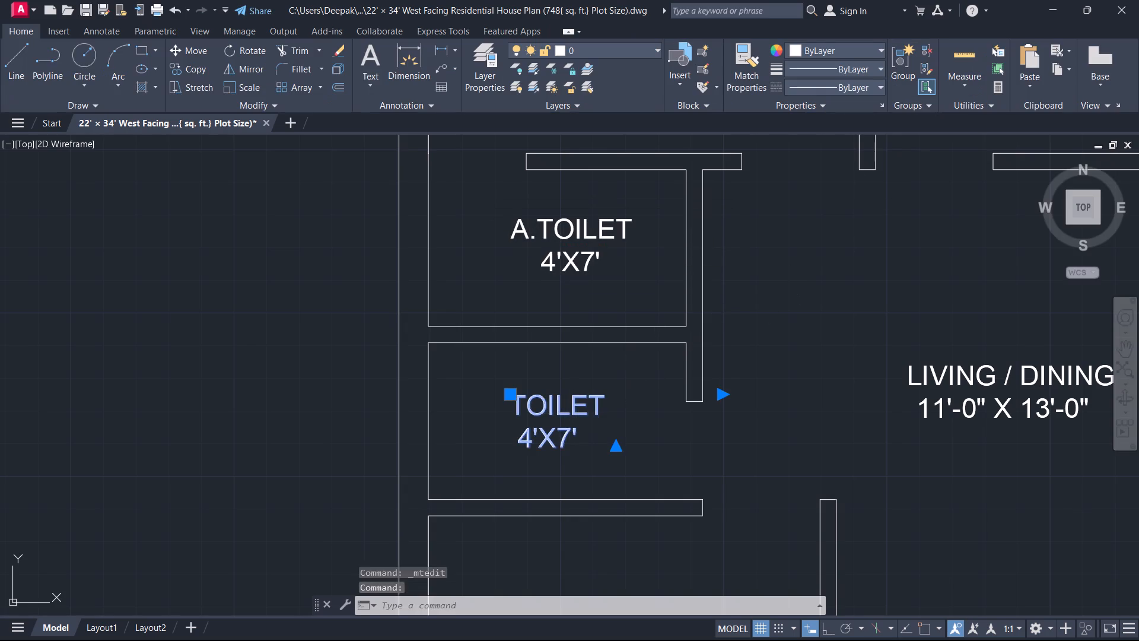
key(Left)
key(Left)
key(Left)
key(Left)
key(Left)
key(Left)
key(Left)
key(Left)
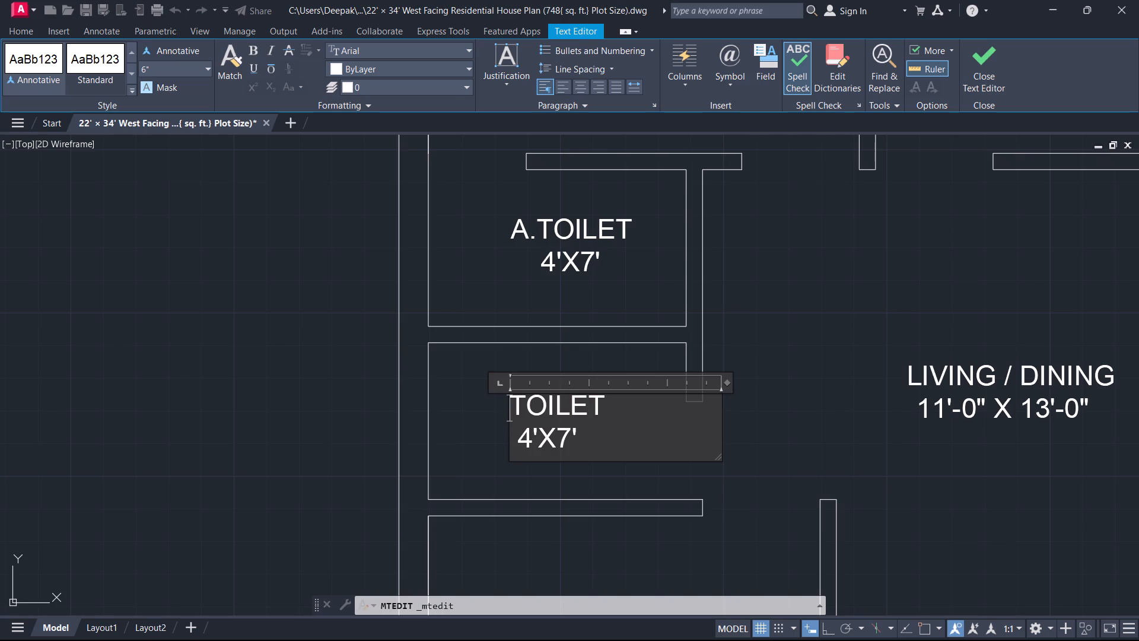
key(c)
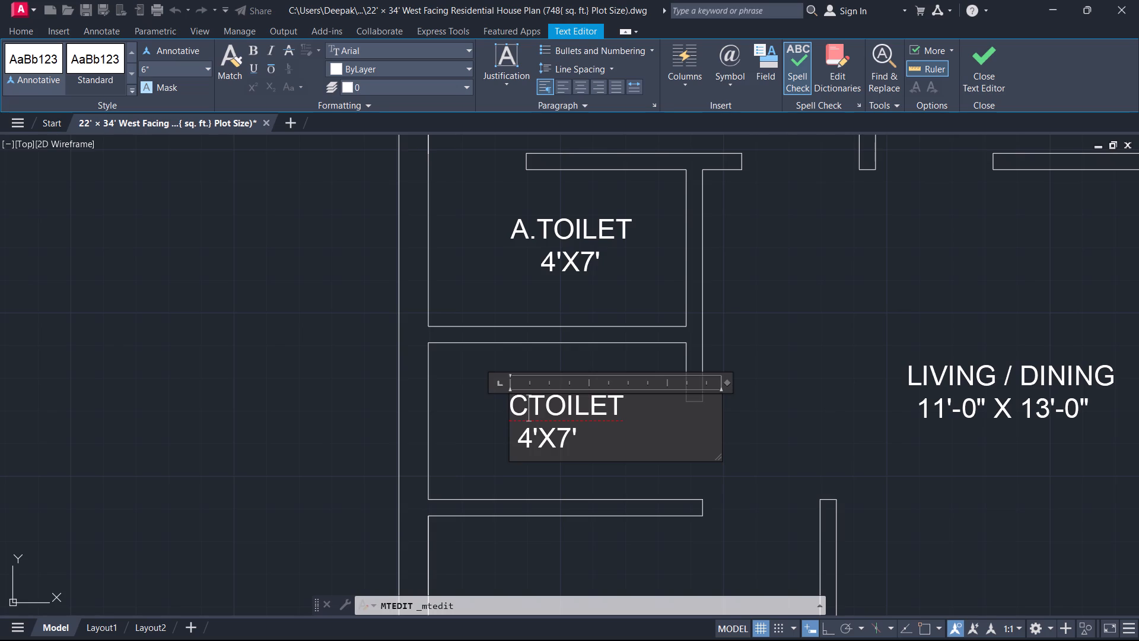
key(period)
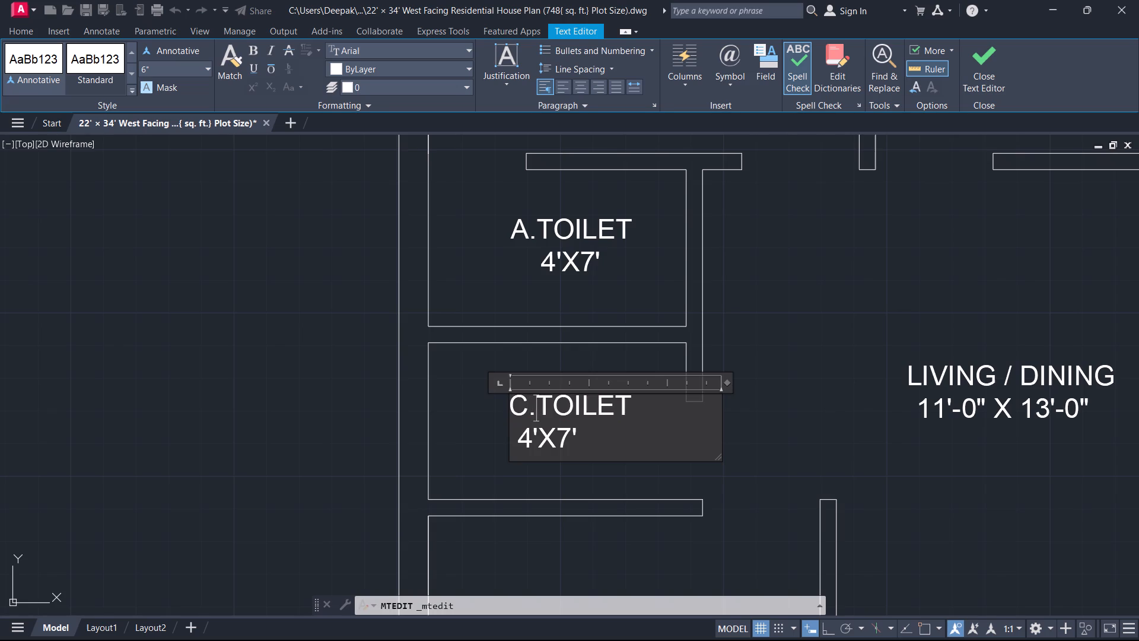
Indent the size line of the C.TOILET label by three more spaces and finish editing the text.
key(Down)
key(Left)
key(space)
key(backslash)
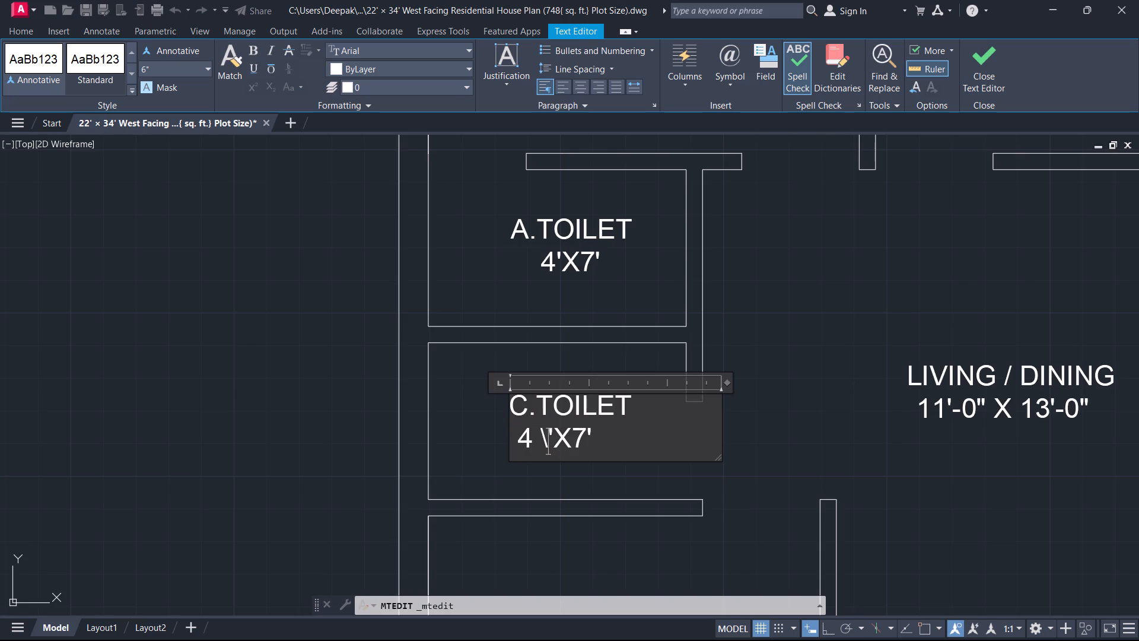
key(BackSpace)
key(BackSpace)
key(Left)
key(space)
key(space)
key(space)
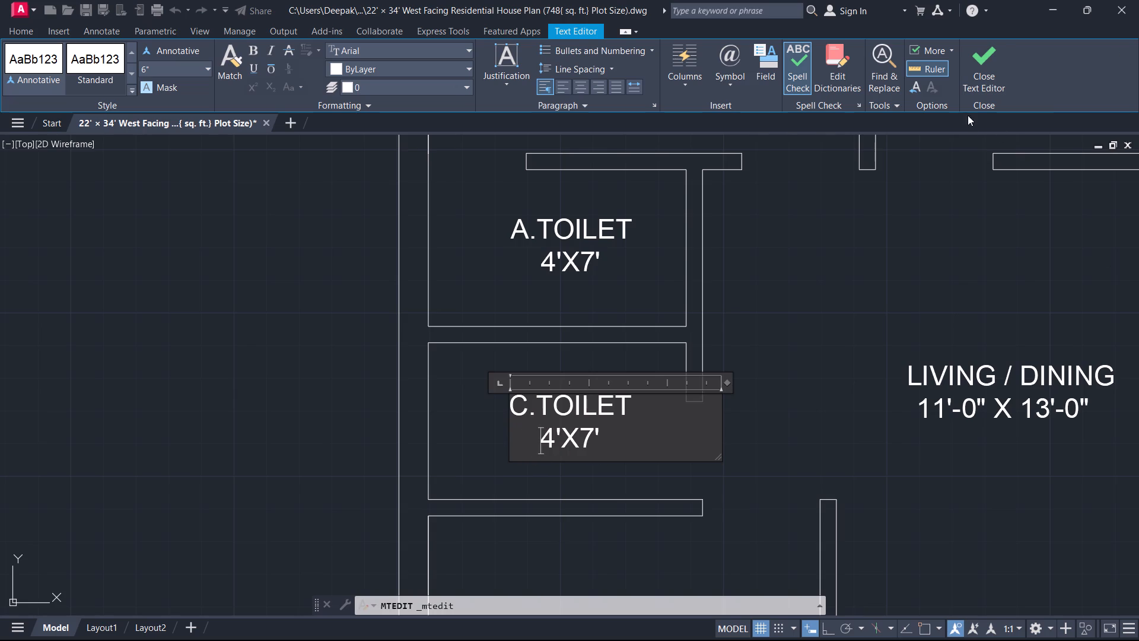
click(988, 51)
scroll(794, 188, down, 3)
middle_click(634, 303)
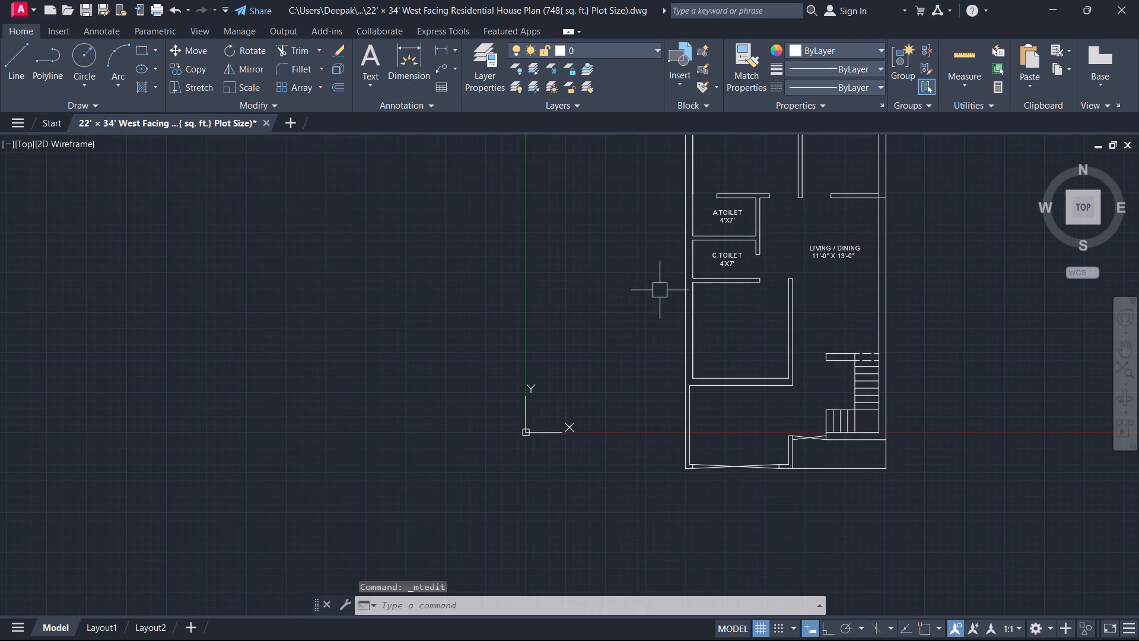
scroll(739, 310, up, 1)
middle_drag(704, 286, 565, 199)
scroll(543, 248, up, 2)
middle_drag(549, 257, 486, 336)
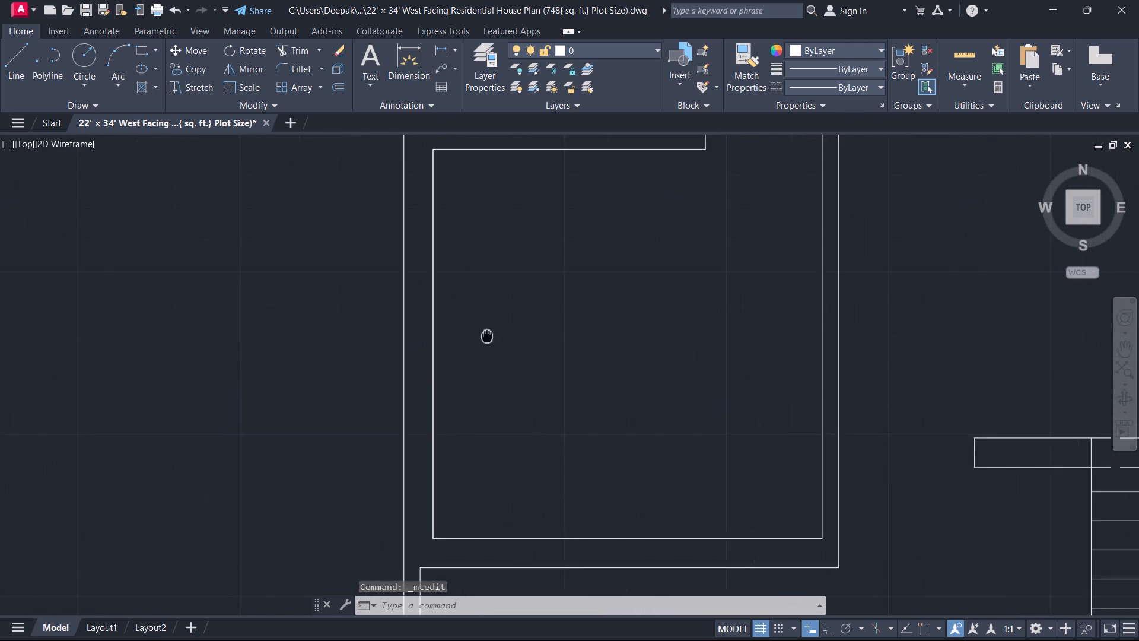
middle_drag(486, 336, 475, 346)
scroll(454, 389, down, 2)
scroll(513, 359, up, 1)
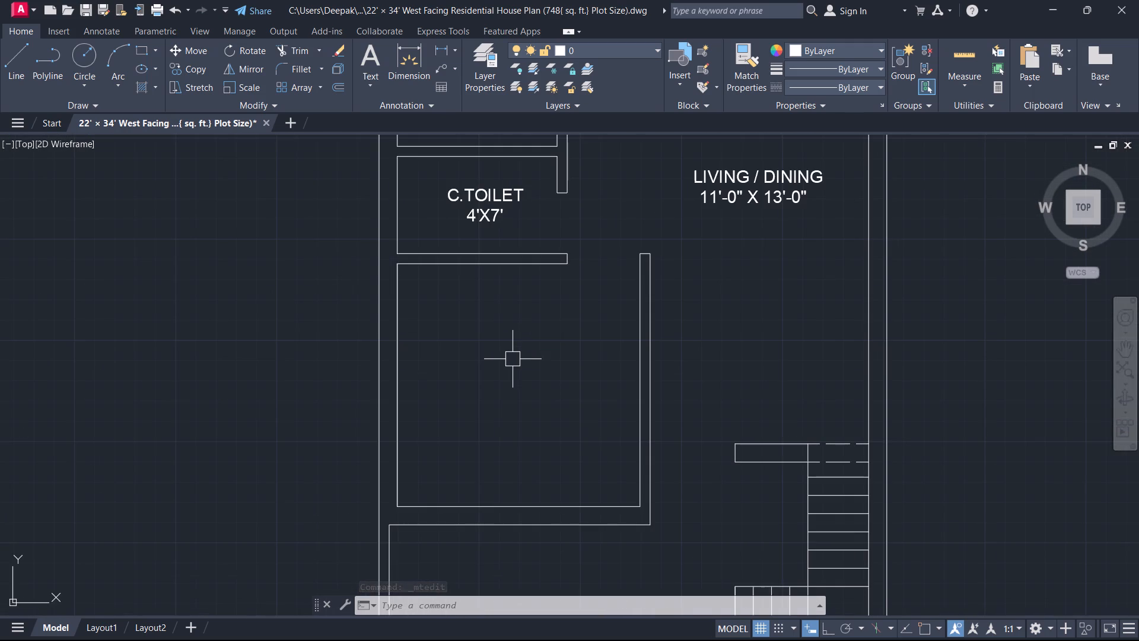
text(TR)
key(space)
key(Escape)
Place multiline text in the room below C.TOILET reading BEDROOM-2, with 10'-0"X10'-0" on the second line.
text(T)
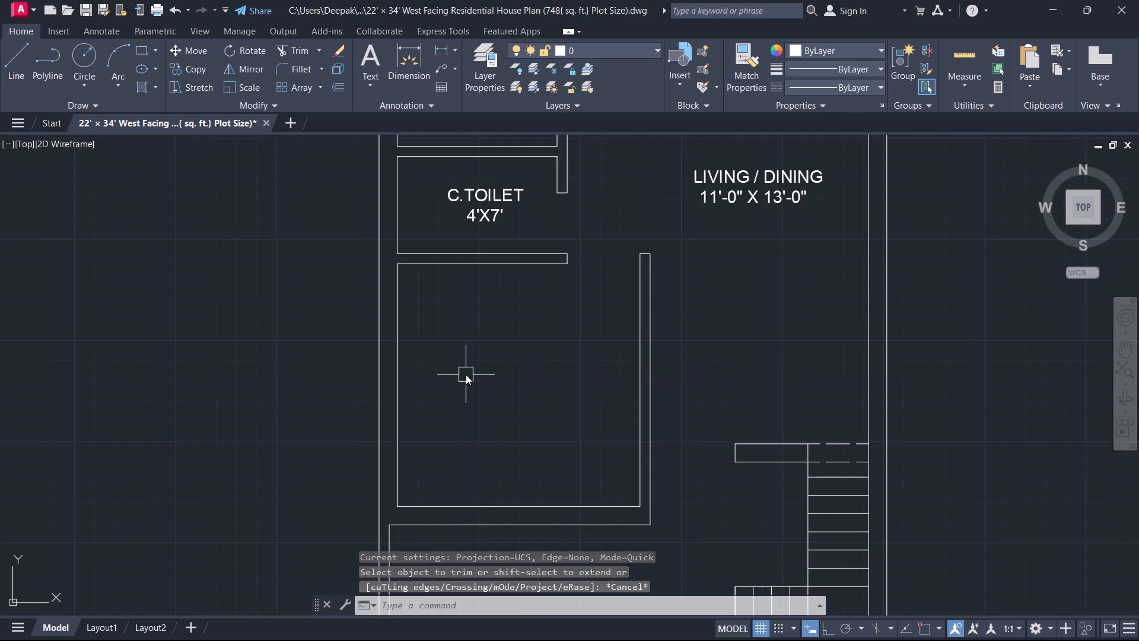
key(space)
click(447, 337)
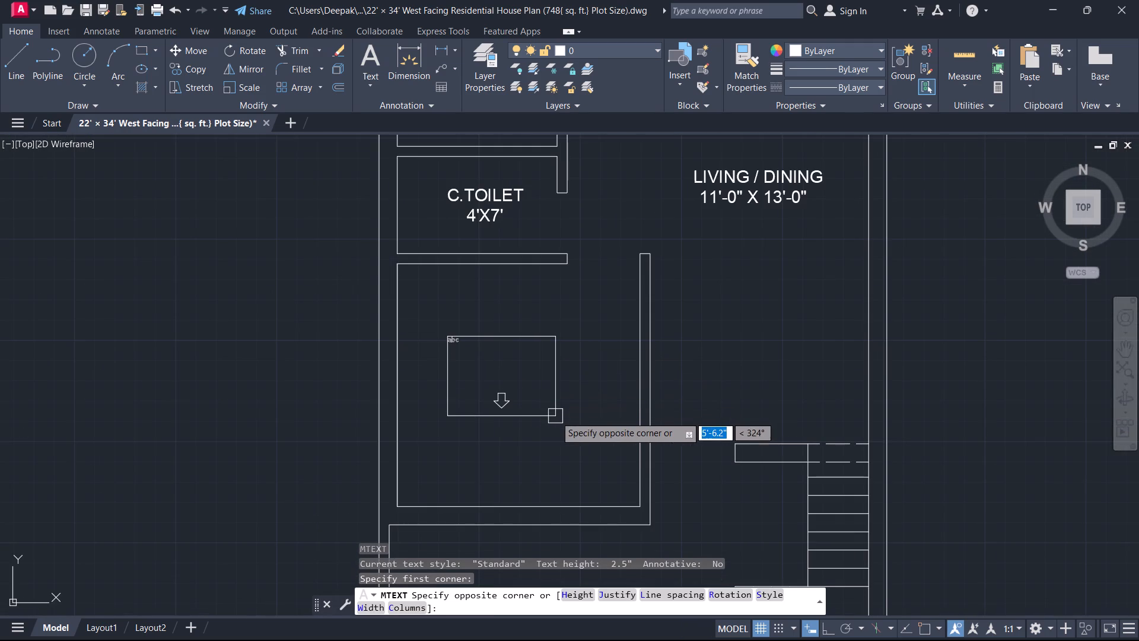
click(555, 416)
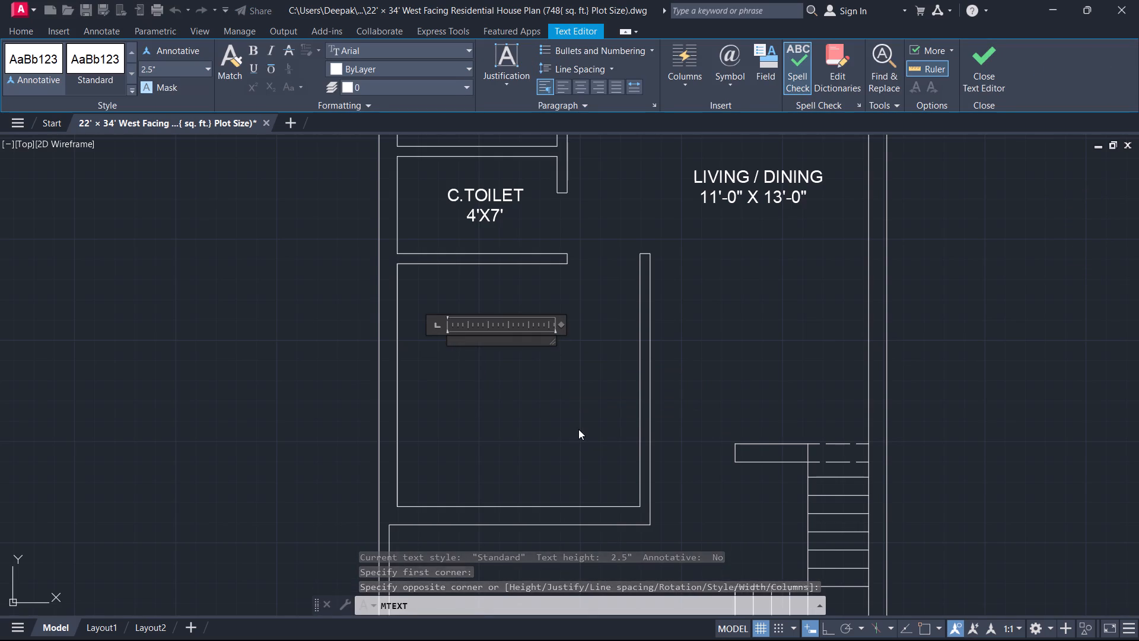
text(BED)
text(ROOM)
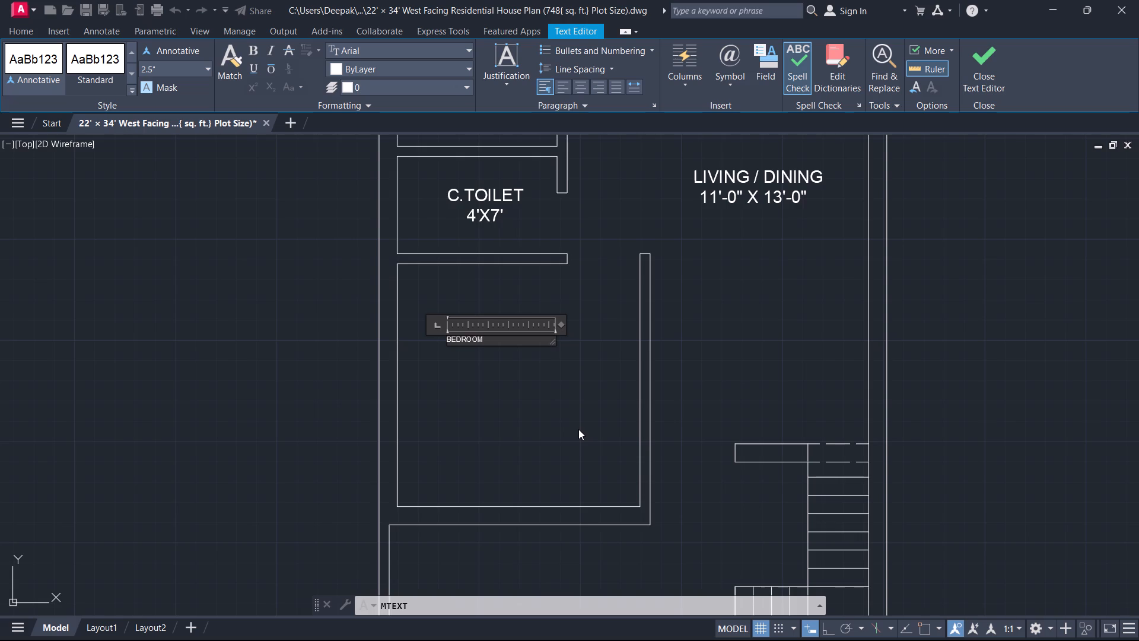
key(minus)
key(2)
key(Return)
text(10')
text(-0)
key(shift+quotedbl)
key(x)
text(10')
text(-0')
key(BackSpace)
key(shift+quotedbl)
Set the height of both lines of the BEDROOM-2 label to 6" and finish editing the text.
key(shift+Up)
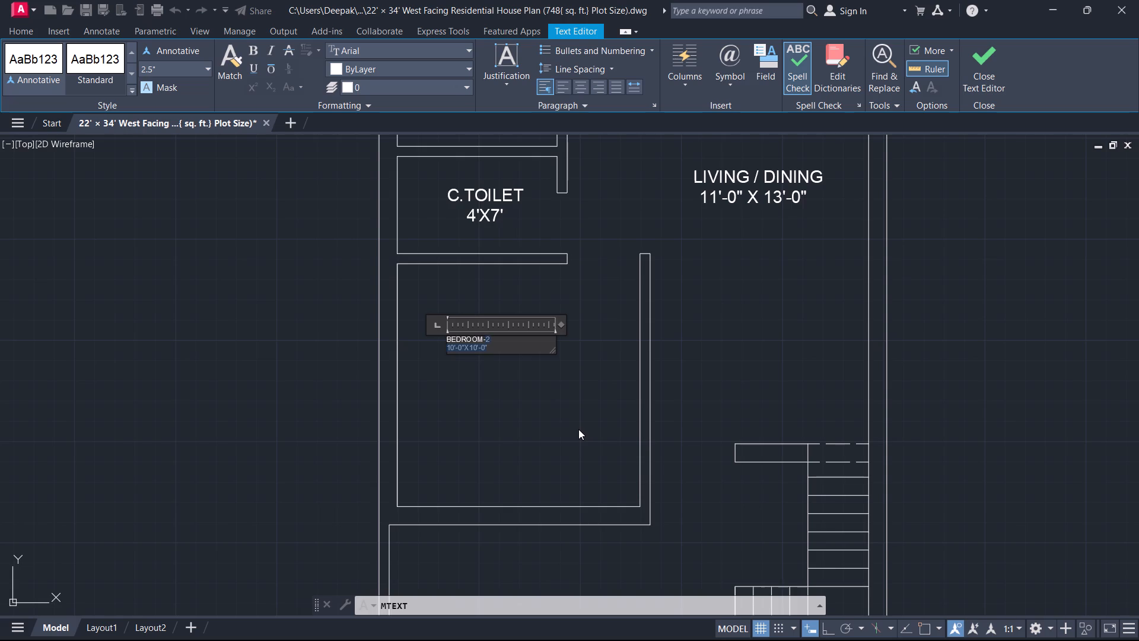
key(shift+Left)
key(shift+Left)
key(shift+Left)
key(shift+Left)
key(shift+Left)
key(shift+Left)
key(shift+Left)
key(shift+Left)
key(shift+Left)
key(shift+Left)
key(shift+Left)
key(shift+Left)
key(shift+Left)
key(shift+Left)
key(shift+Left)
click(159, 65)
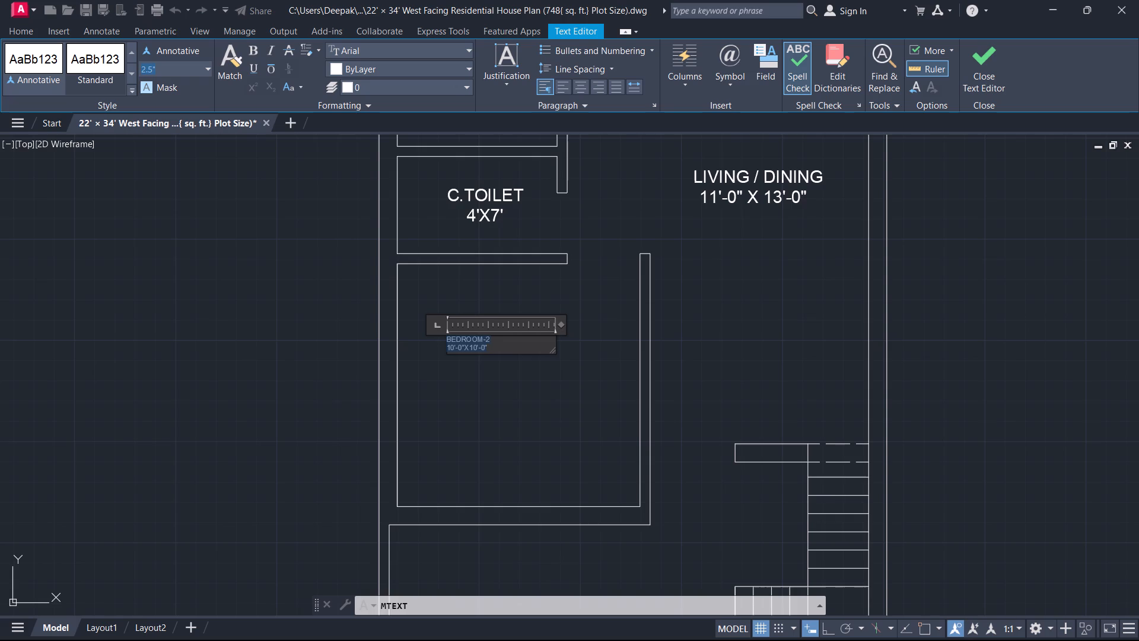
key(6)
key(Return)
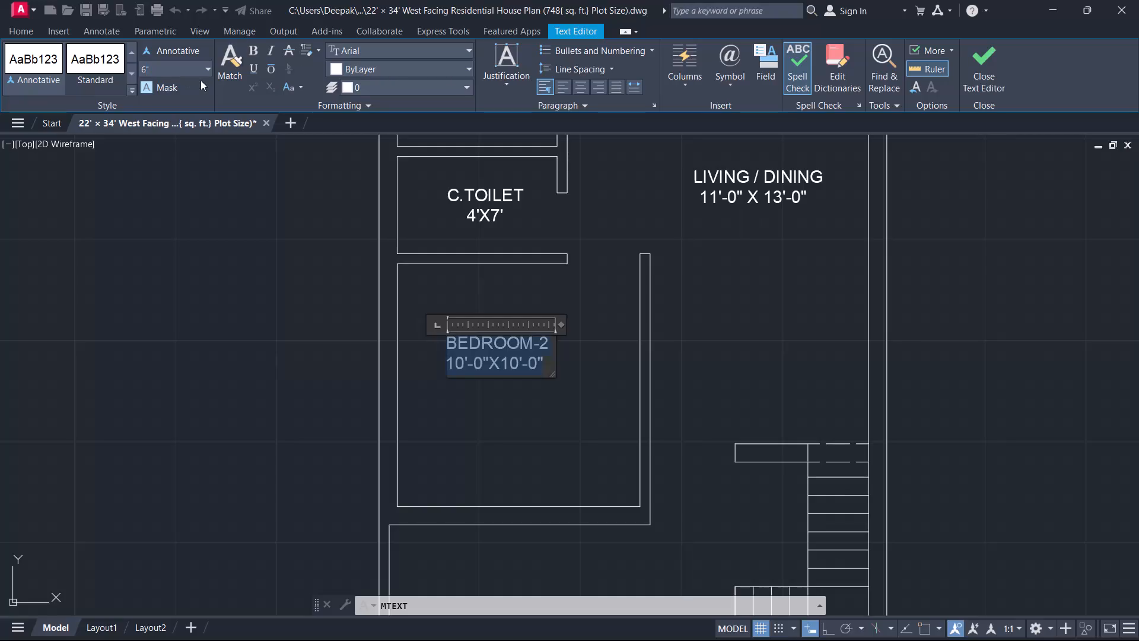
click(974, 64)
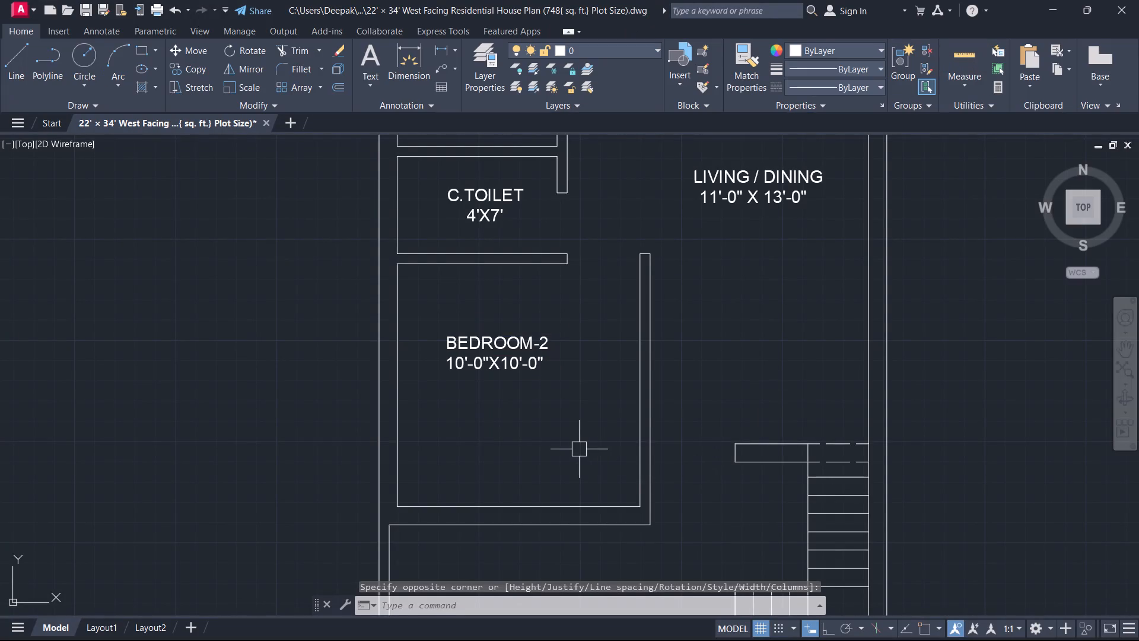
Copy the BEDROOM-2 label straight down into the middle of the unlabelled room directly below.
scroll(579, 449, down, 4)
scroll(579, 449, up, 2)
middle_drag(540, 434, 346, 408)
scroll(364, 417, up, 3)
scroll(365, 417, down, 1)
scroll(456, 598, down, 3)
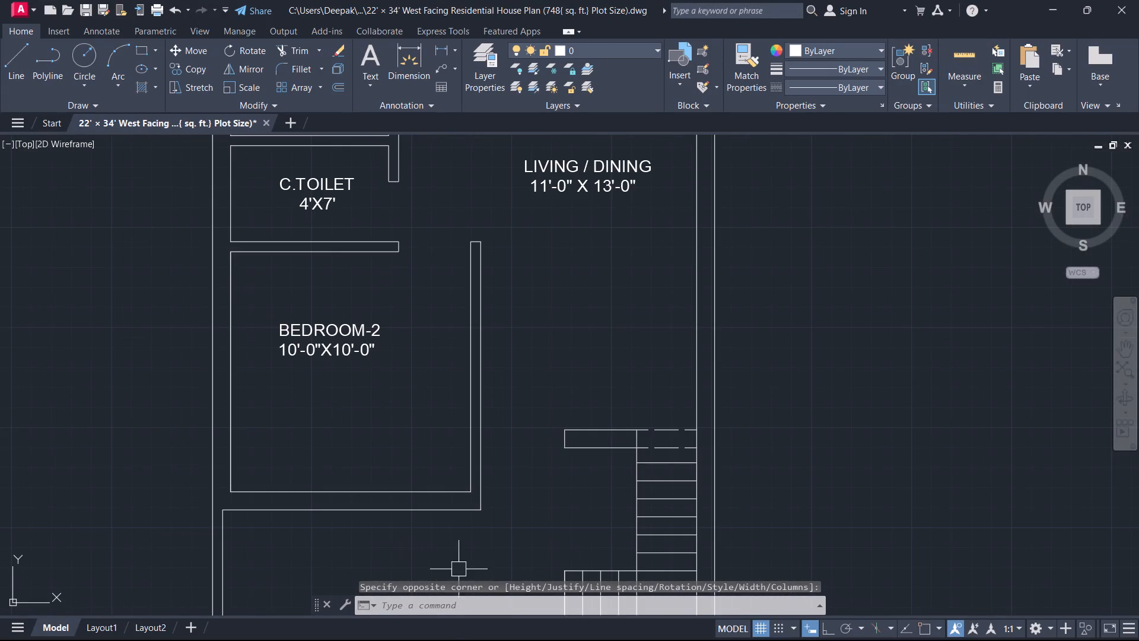
scroll(460, 491, up, 1)
scroll(457, 485, down, 6)
scroll(437, 453, up, 1)
scroll(420, 427, down, 5)
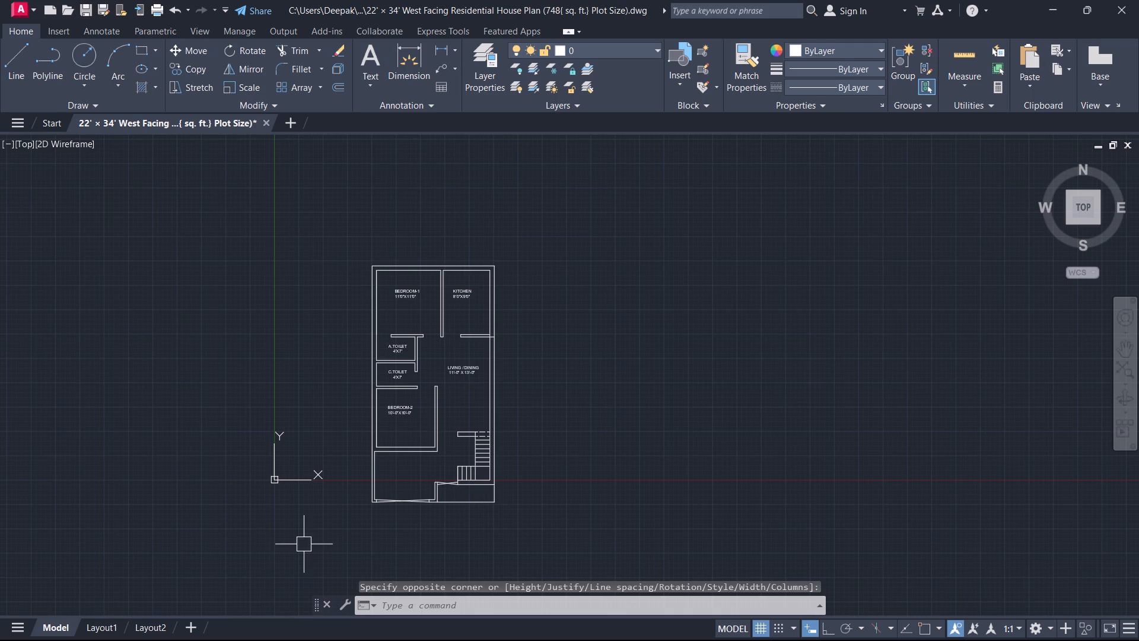
middle_drag(441, 488, 699, 475)
scroll(672, 456, up, 2)
scroll(656, 306, up, 1)
click(656, 306)
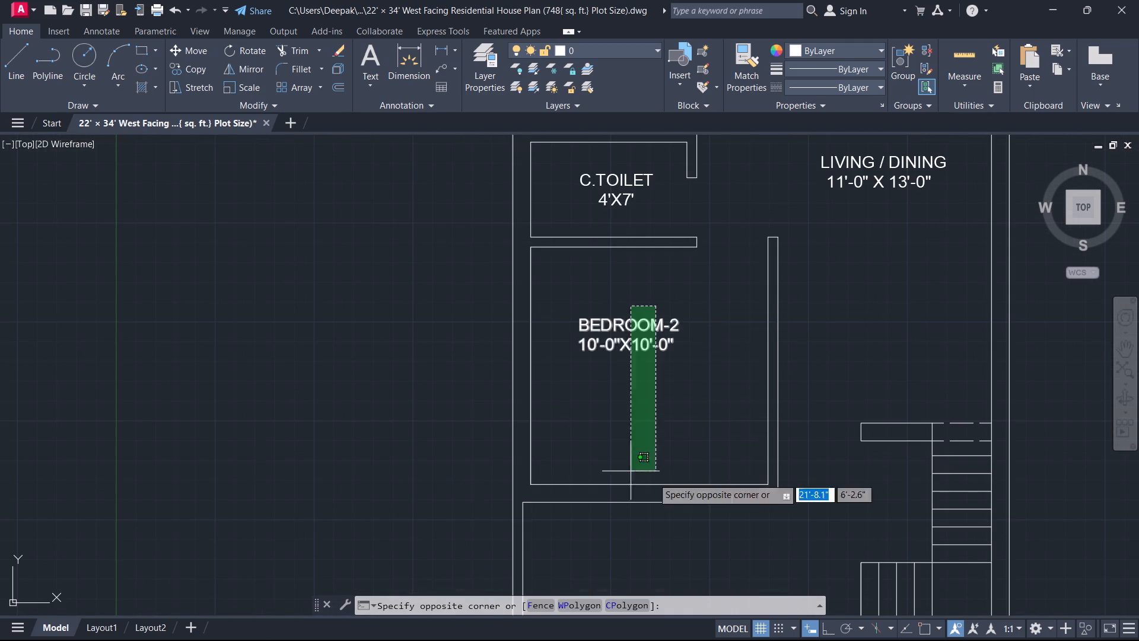
drag(583, 351, 759, 339)
middle_drag(689, 357, 647, 345)
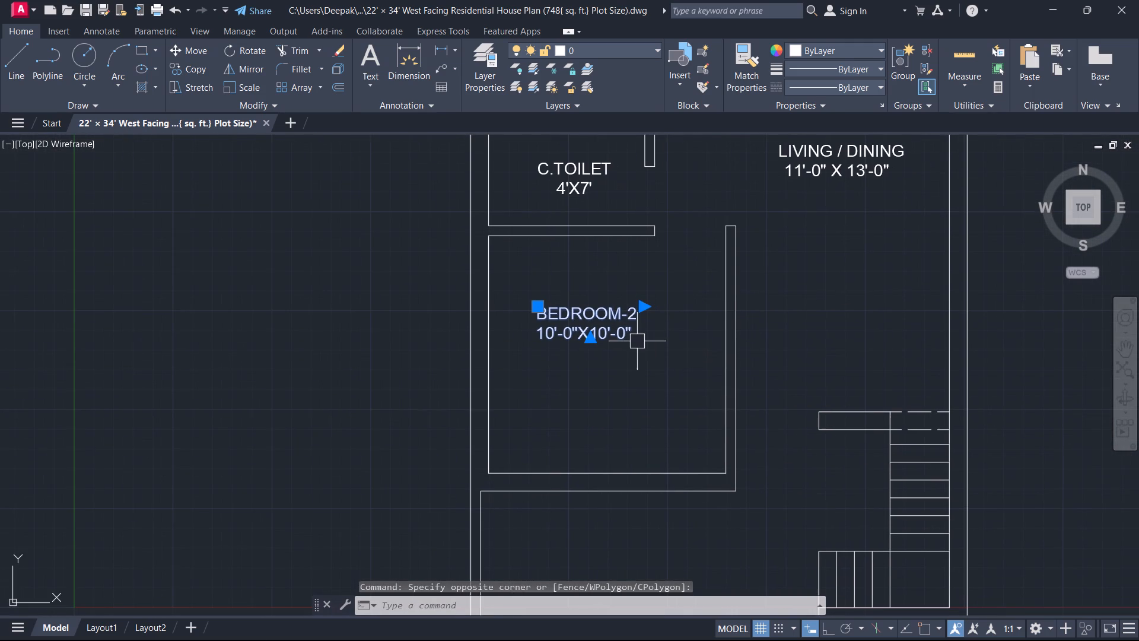
text(CO)
key(space)
click(586, 310)
middle_drag(588, 427, 591, 406)
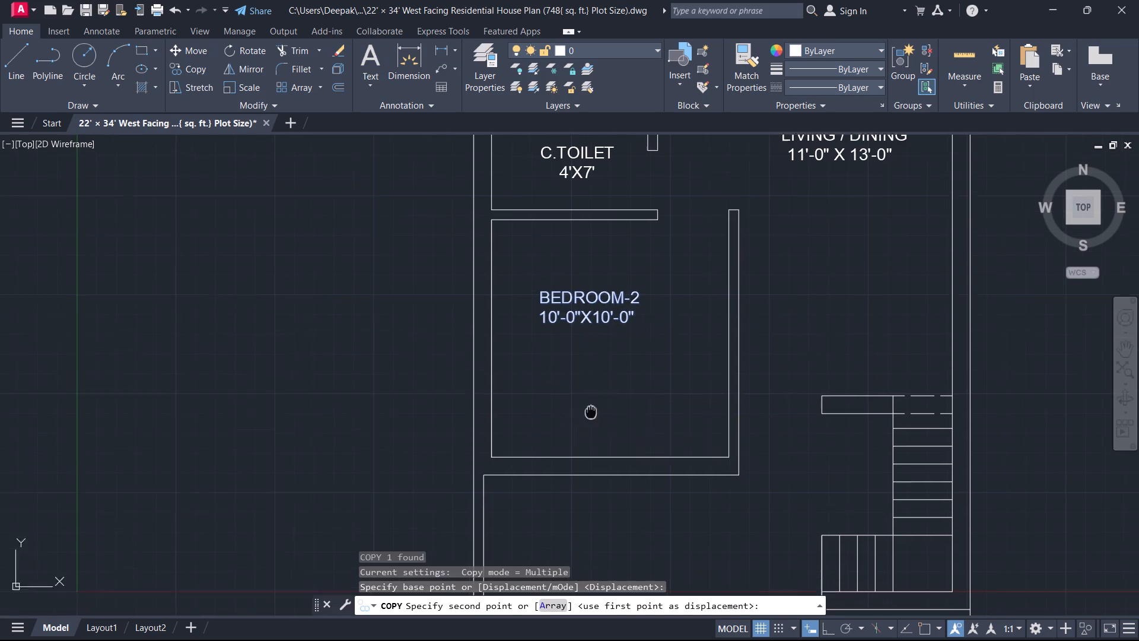
middle_drag(591, 406, 587, 376)
middle_drag(647, 487, 707, 329)
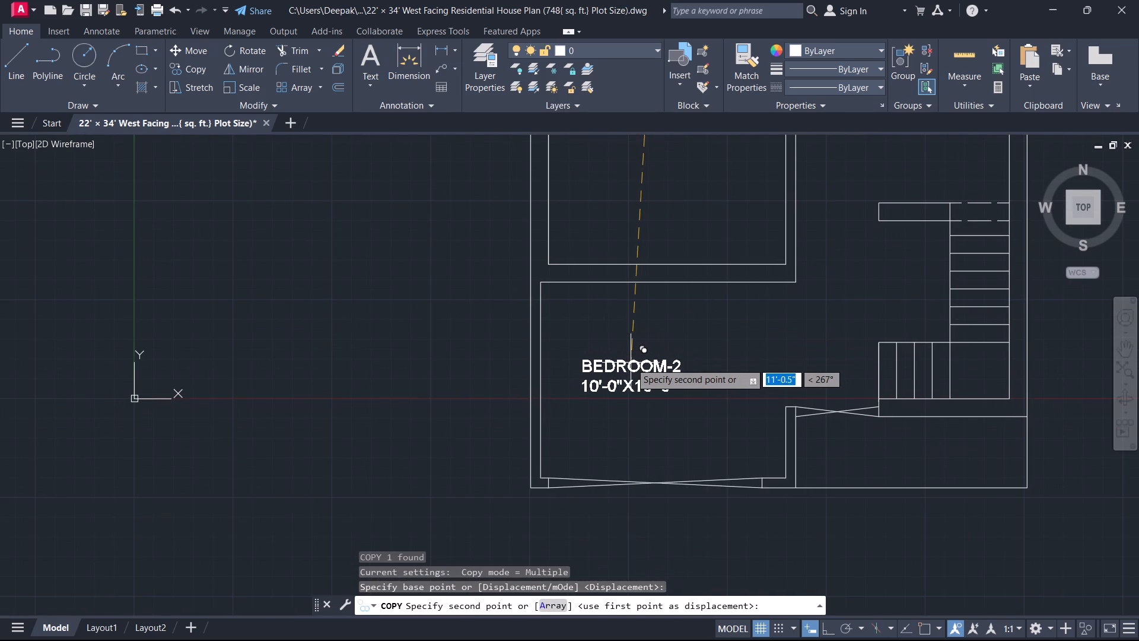
click(646, 367)
key(Escape)
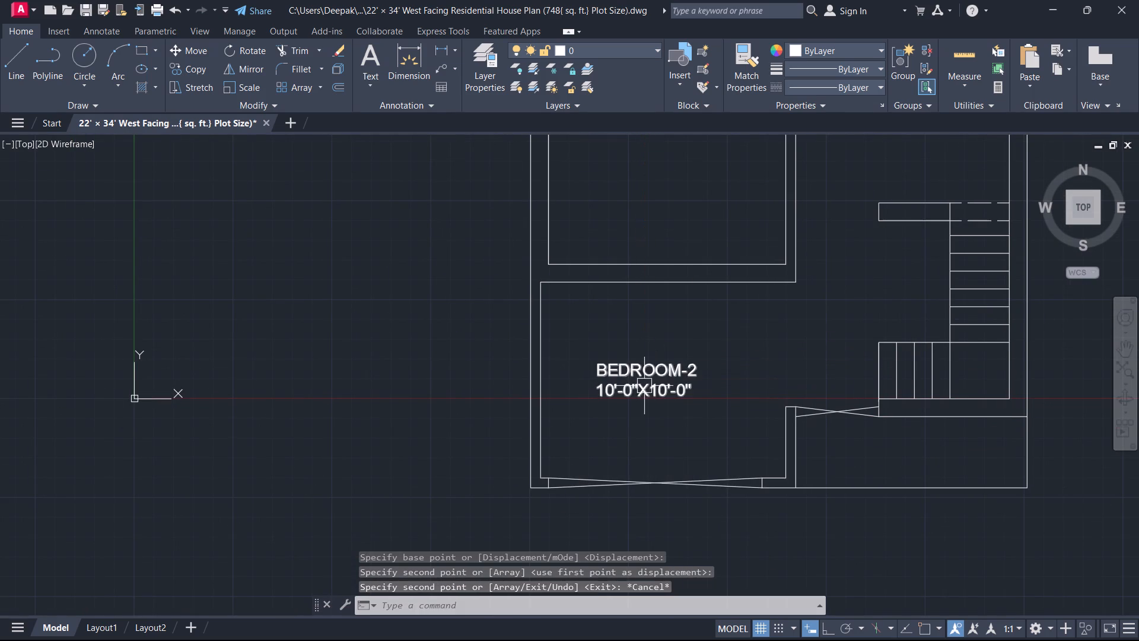
Replace the whole text of the copied BEDROOM-2 label in the lower room with PARKING.
double_click(625, 354)
click(616, 395)
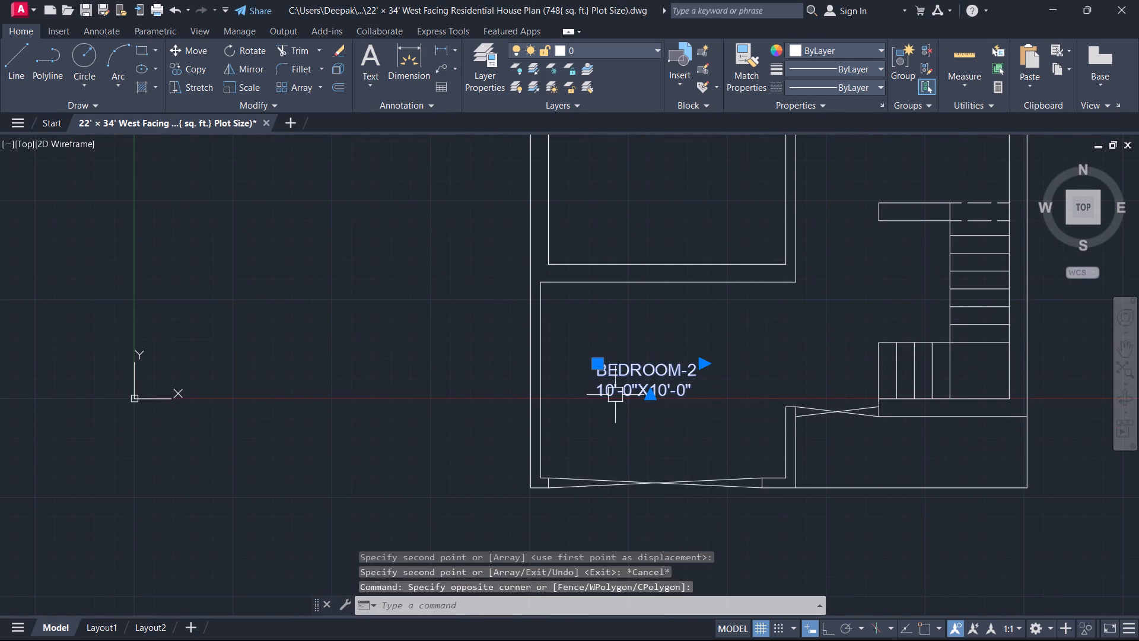
double_click(615, 392)
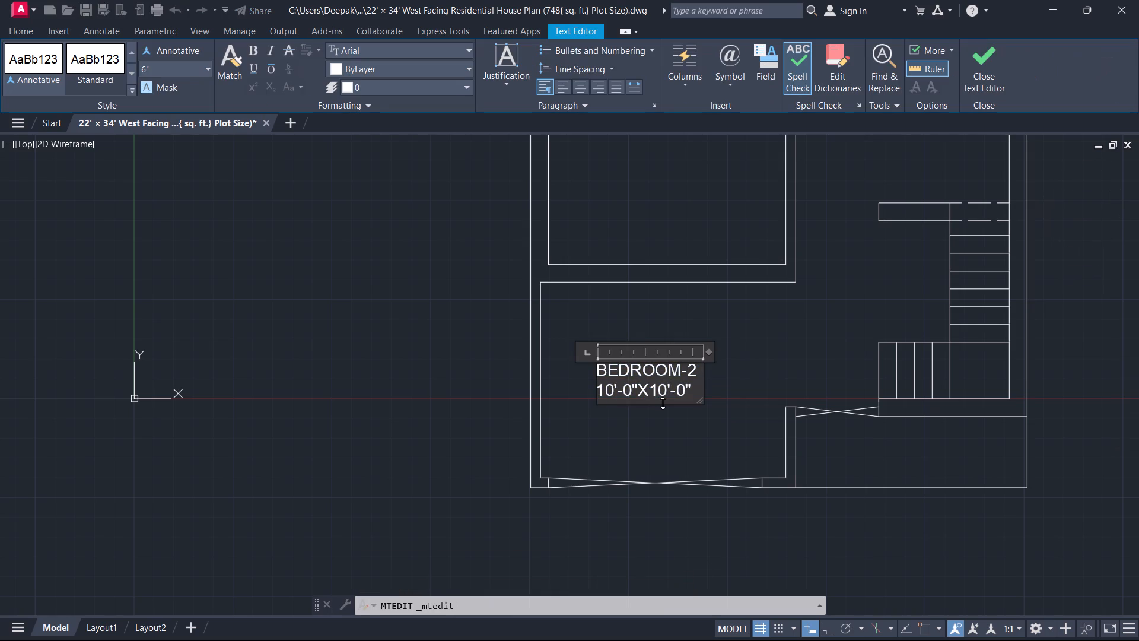
key(ctrl+a)
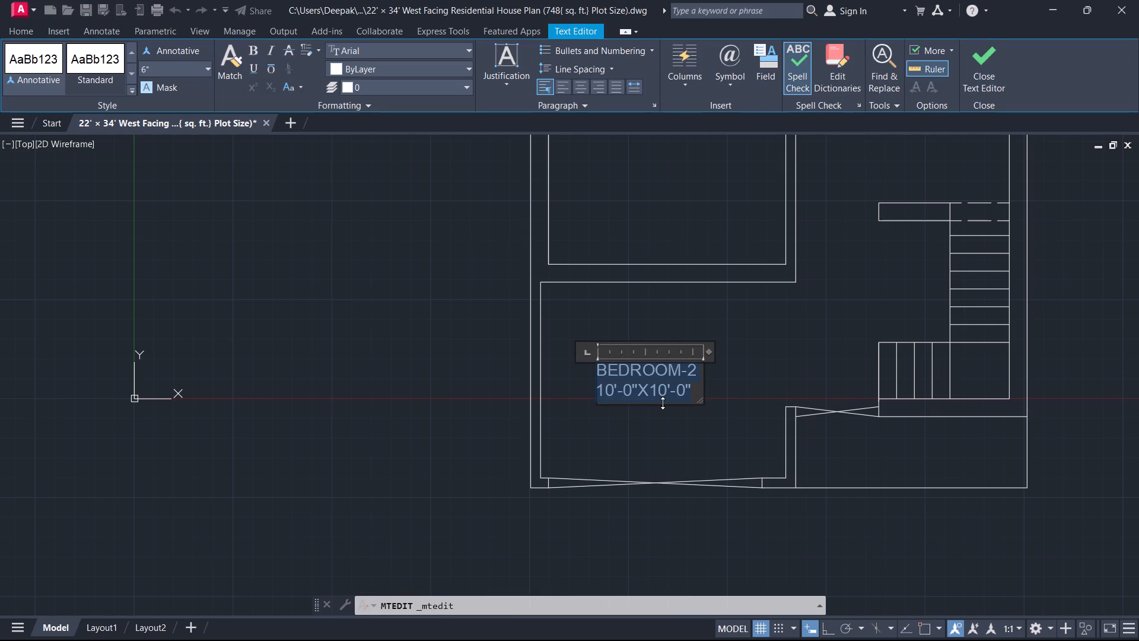
text(PARKKIN)
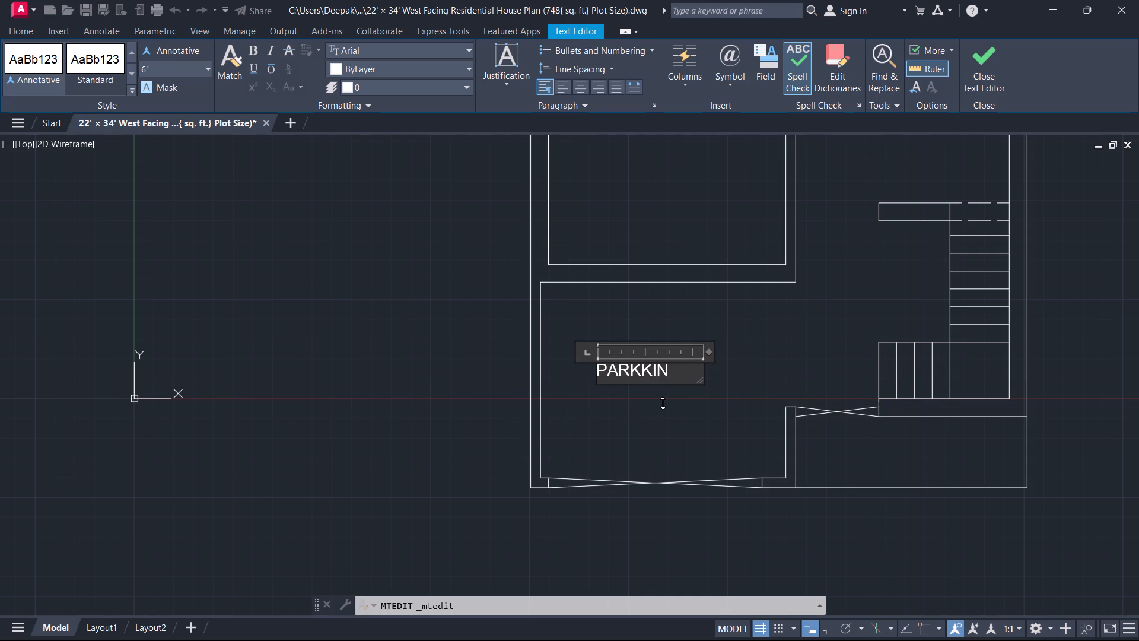
key(g)
text(]]])
key(BackSpace)
key(BackSpace)
key(BackSpace)
key(BackSpace)
key(BackSpace)
key(BackSpace)
key(BackSpace)
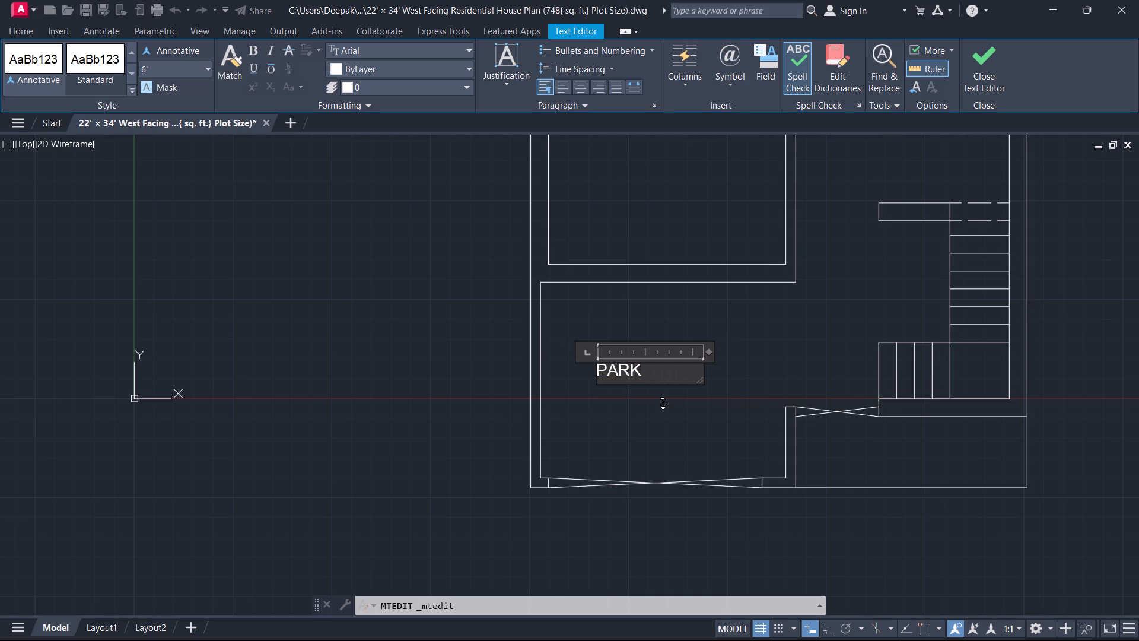
text(ING)
Add a second line reading 10'-0"X14'-0" to the PARKING label.
key(Return)
text(10)
key(apostrophe)
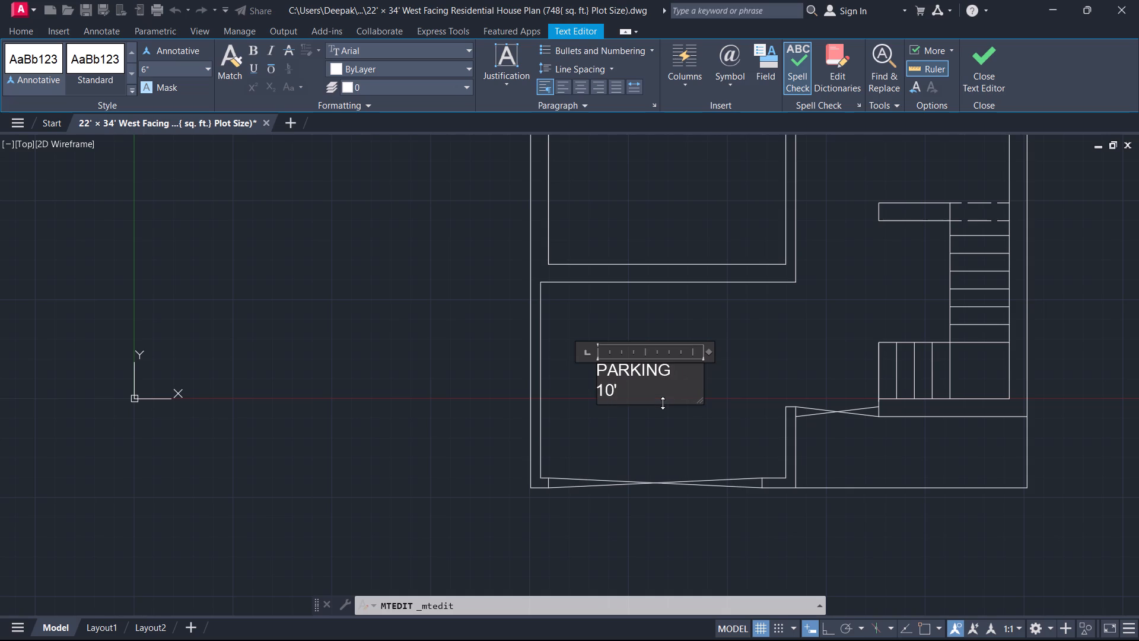
key(minus)
key(0)
text("X)
text(10)
text(4')
key(BackSpace)
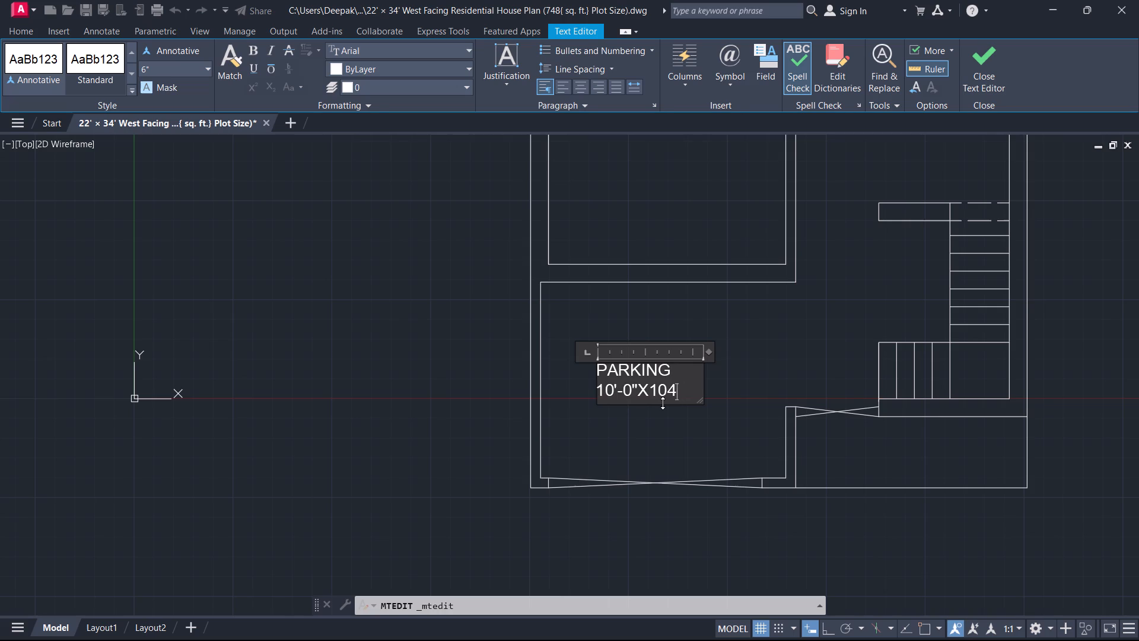
key(BackSpace)
key(BackSpace)
key(4)
key(apostrophe)
text(-0)
key(shift+quotedbl)
Indent the PARKING line by two spaces to centre it over the size line and finish editing the text.
click(603, 366)
key(Left)
key(space)
key(space)
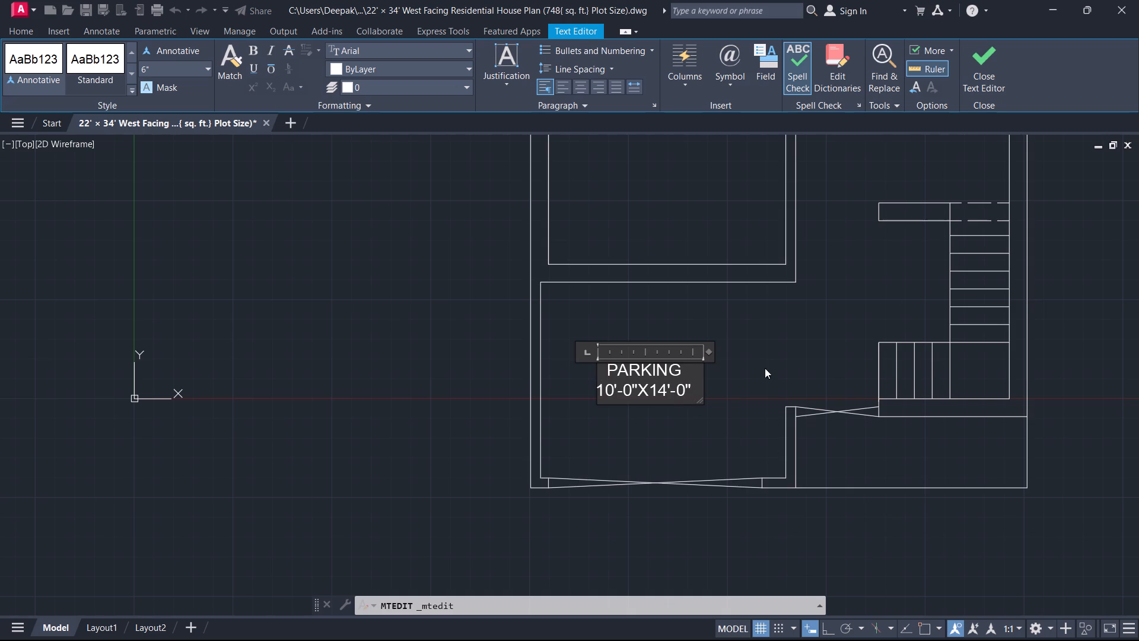
click(970, 88)
Place multiline text reading GATE inside the parking area, just above the wide opening in its bottom wall.
middle_drag(654, 358, 675, 314)
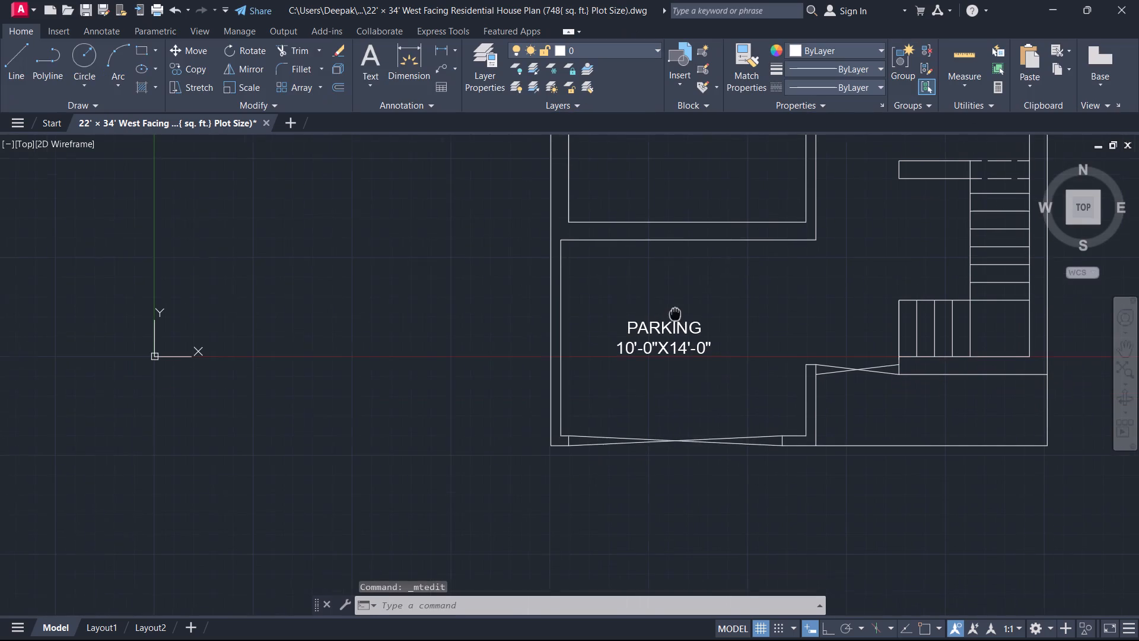
middle_drag(675, 314, 676, 311)
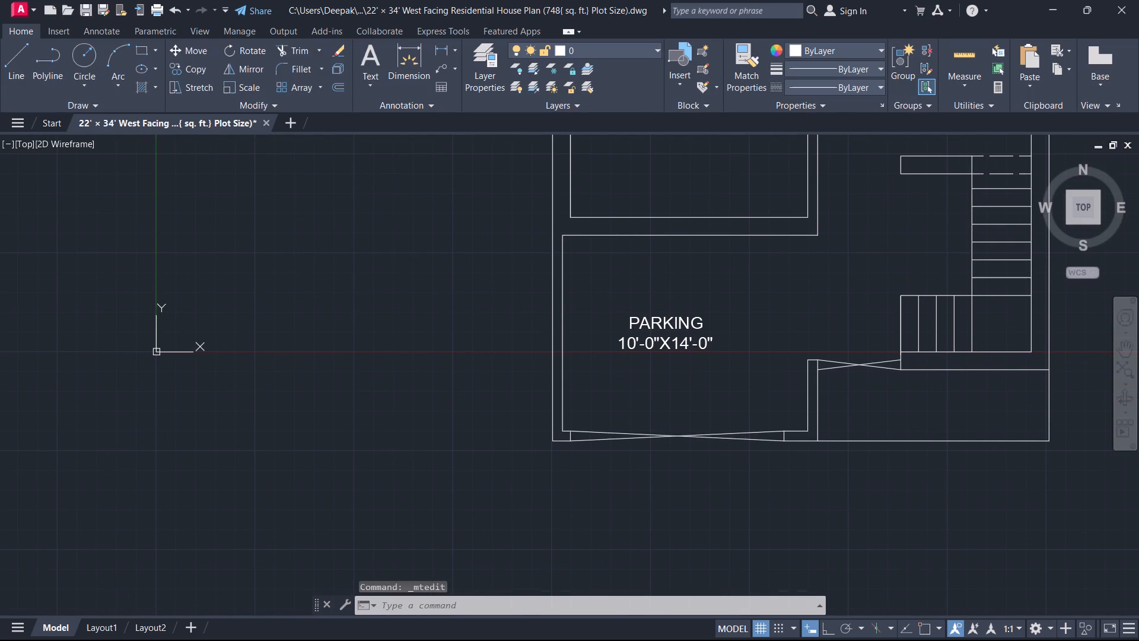
scroll(664, 310, down, 1)
scroll(664, 335, up, 1)
middle_click(664, 335)
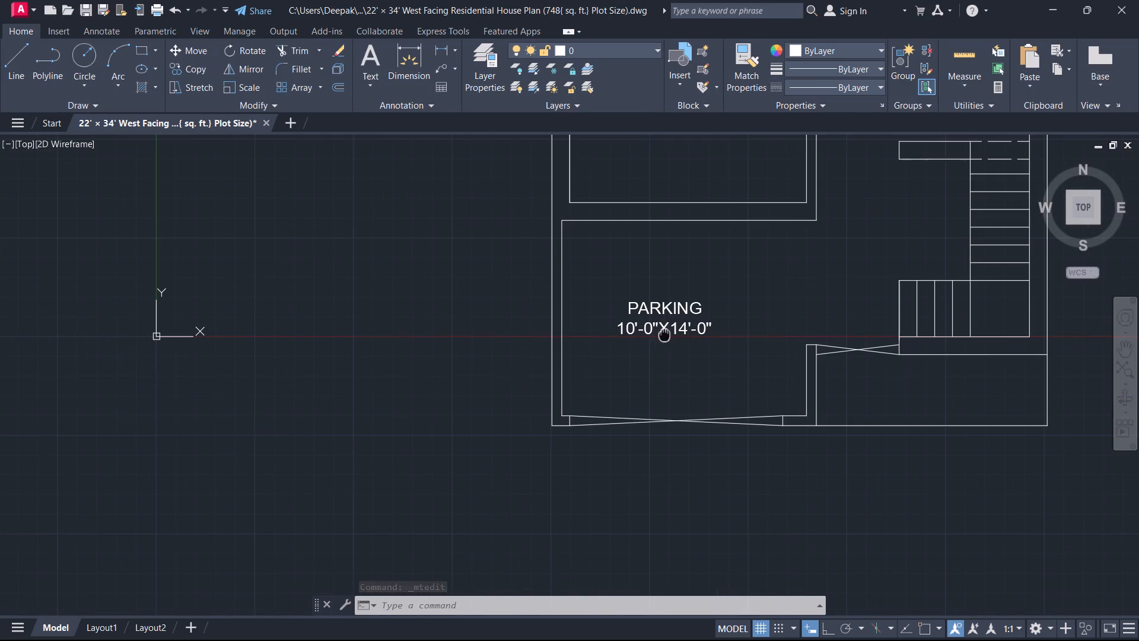
text(T)
key(space)
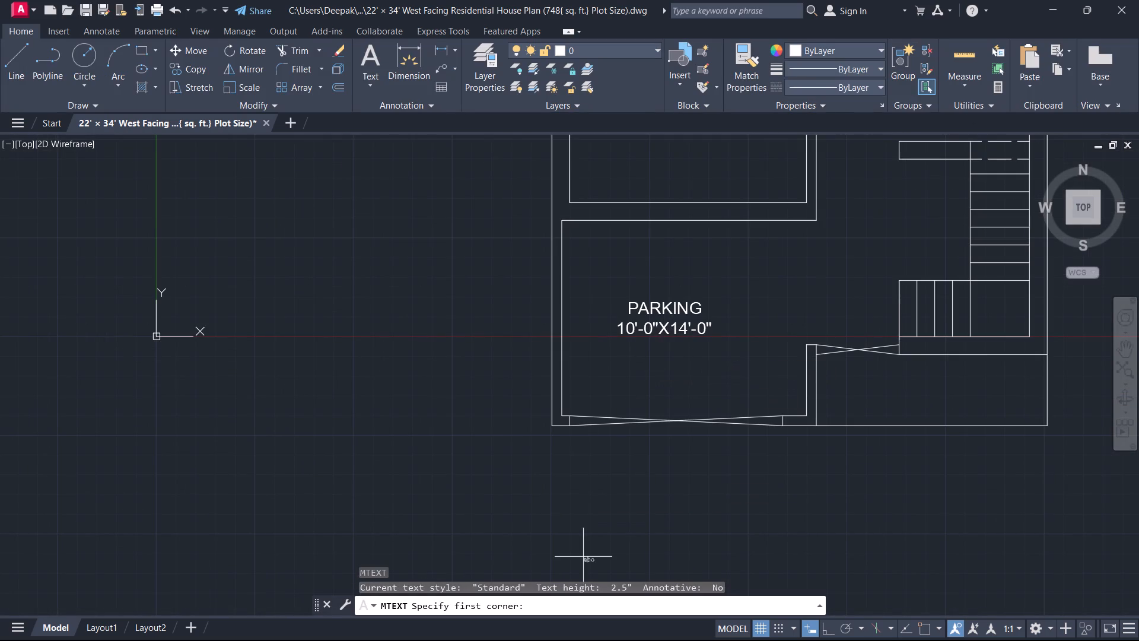
key(grave)
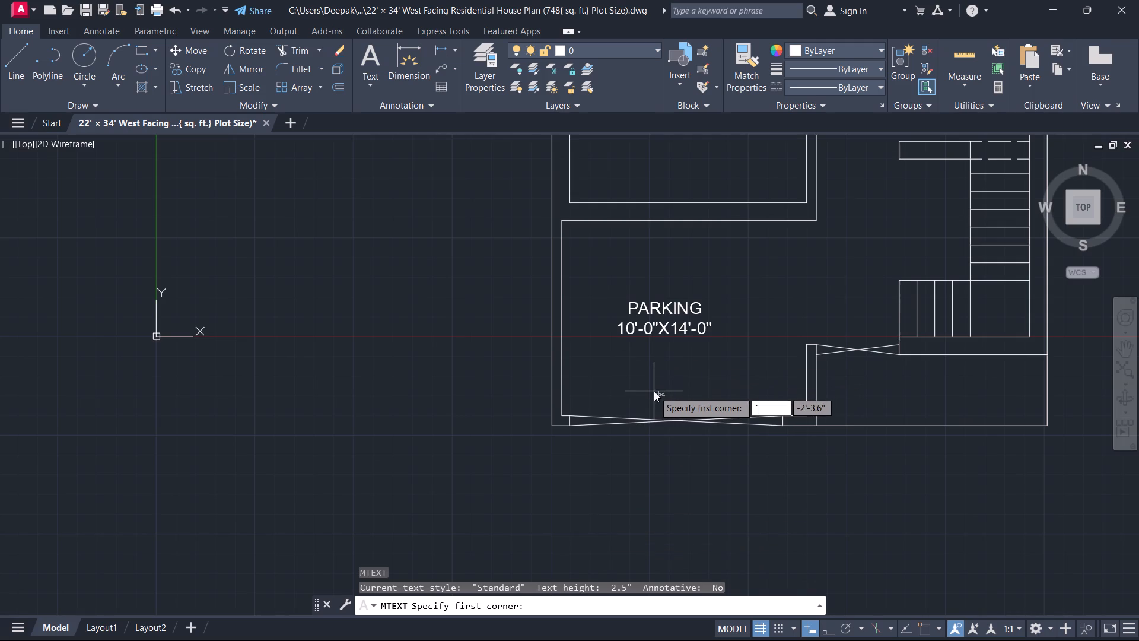
key(Escape)
text(T)
key(space)
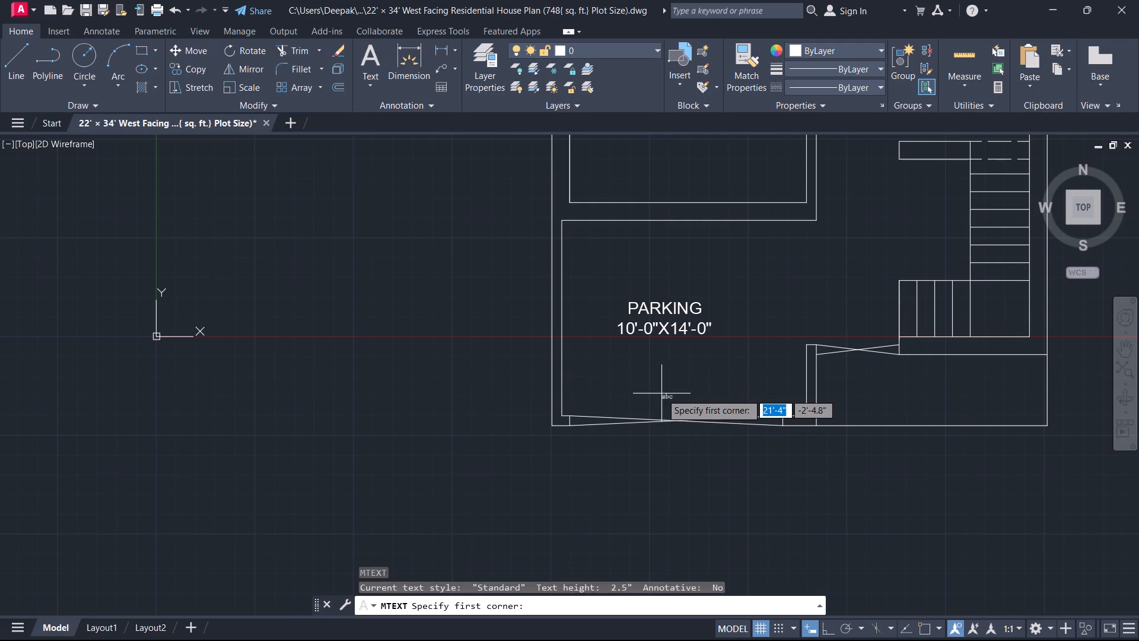
click(644, 386)
click(737, 405)
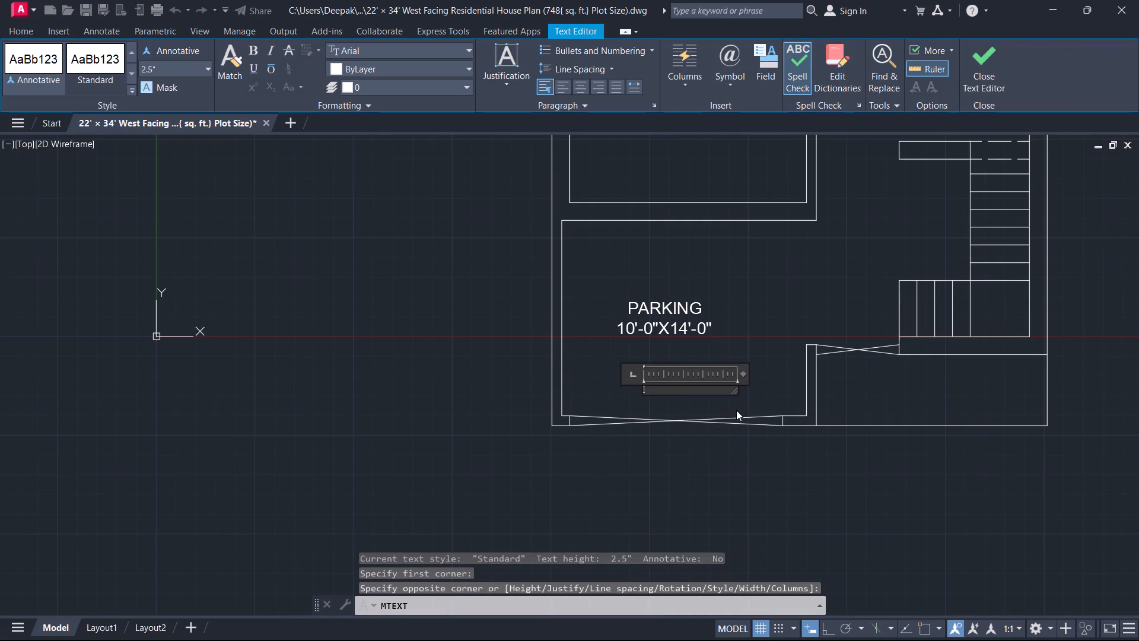
text(GATE)
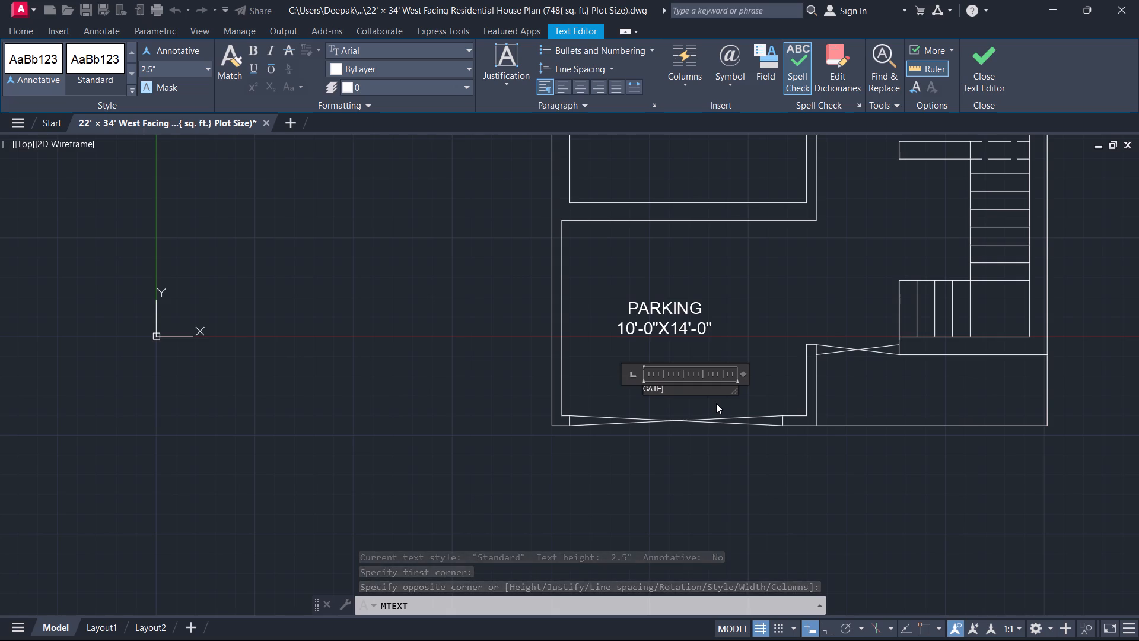
Set the height of the GATE text to 6" and finish editing the text.
key(ctrl+a)
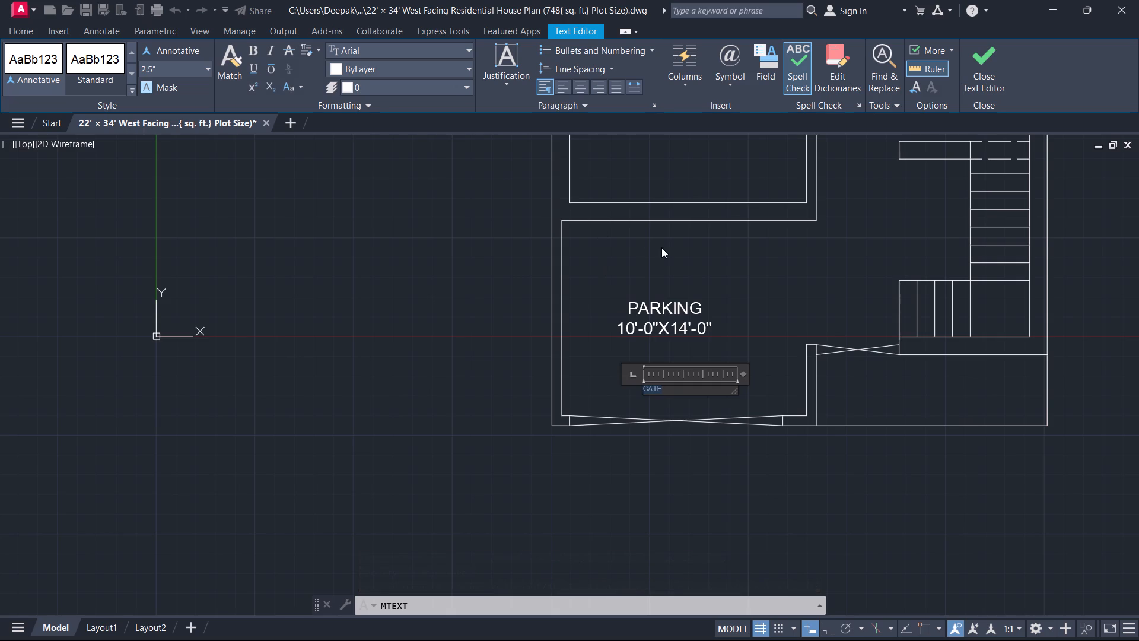
click(189, 62)
text(56)
key(BackSpace)
key(BackSpace)
key(6)
key(Return)
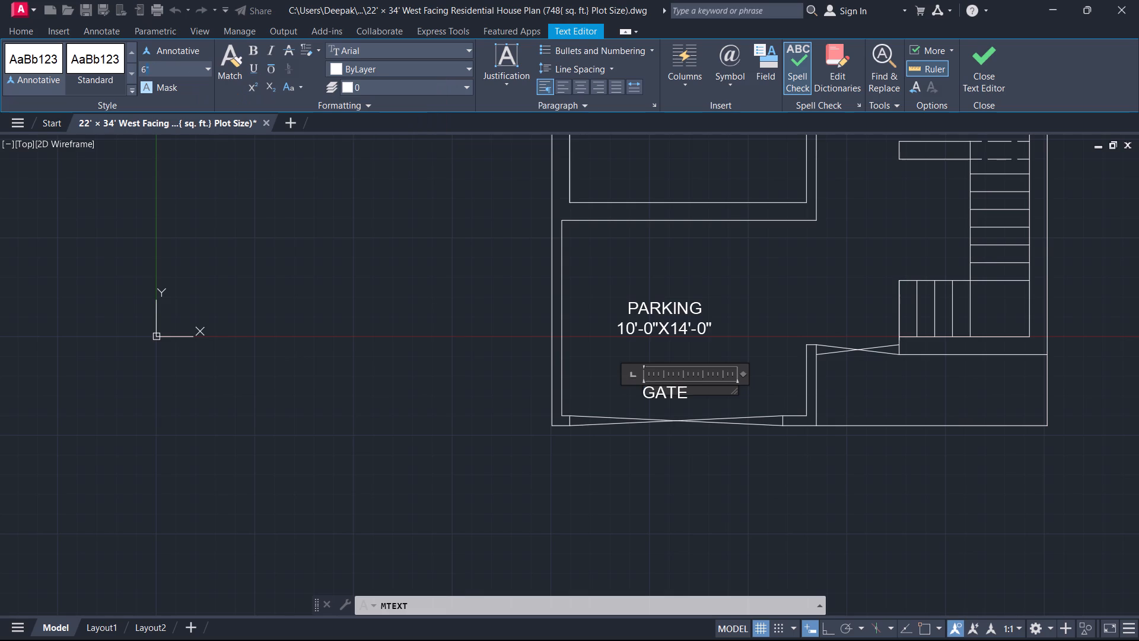
click(1000, 65)
Move the GATE label down to just outside the parking wall, beneath the middle of the gate opening.
scroll(728, 346, up, 2)
middle_drag(722, 358, 806, 289)
drag(720, 398, 711, 396)
click(645, 363)
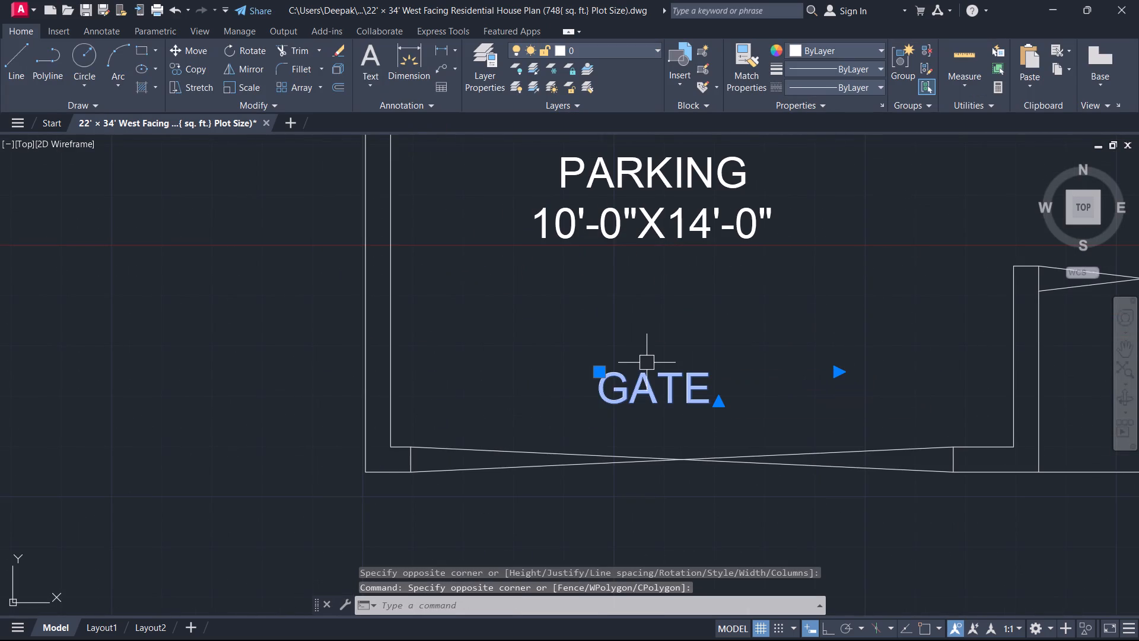
key(m)
key(space)
click(634, 385)
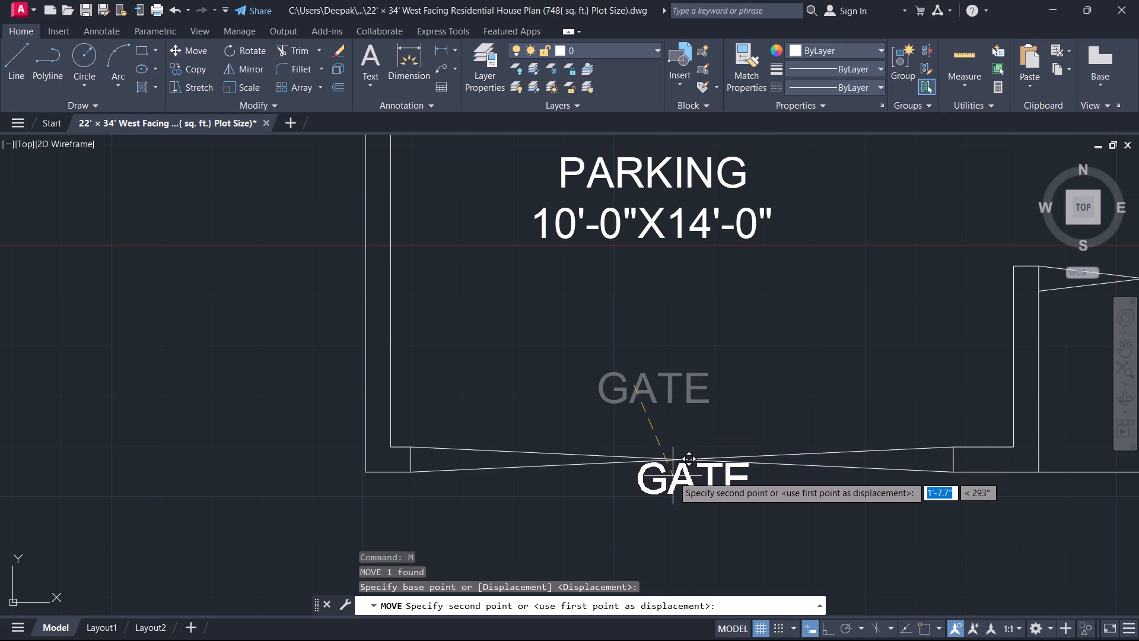
click(672, 487)
key(Escape)
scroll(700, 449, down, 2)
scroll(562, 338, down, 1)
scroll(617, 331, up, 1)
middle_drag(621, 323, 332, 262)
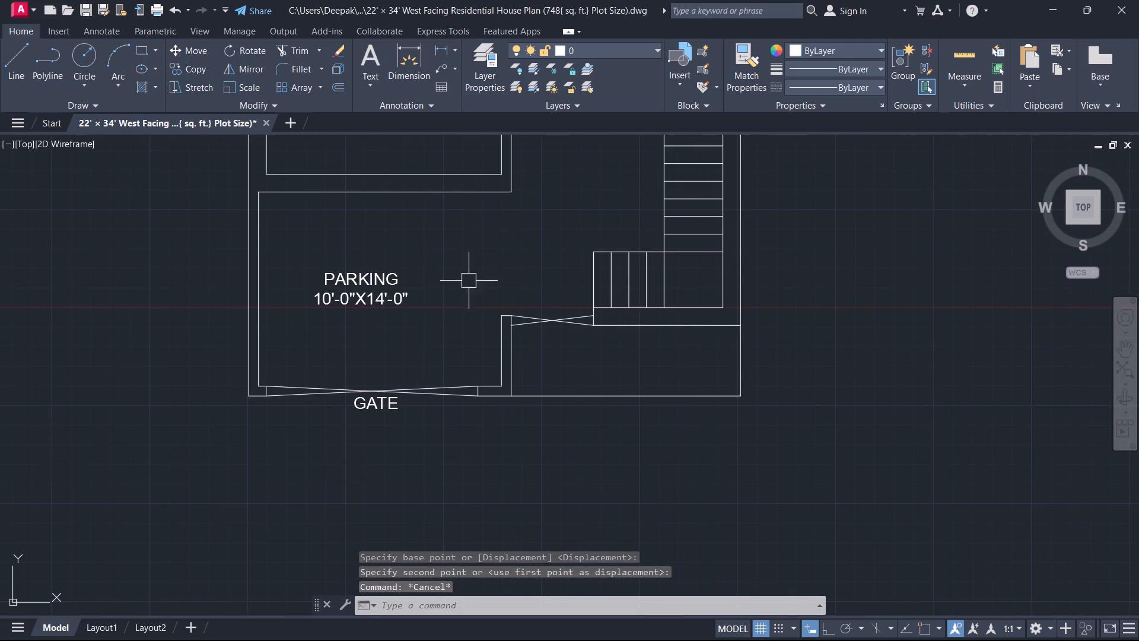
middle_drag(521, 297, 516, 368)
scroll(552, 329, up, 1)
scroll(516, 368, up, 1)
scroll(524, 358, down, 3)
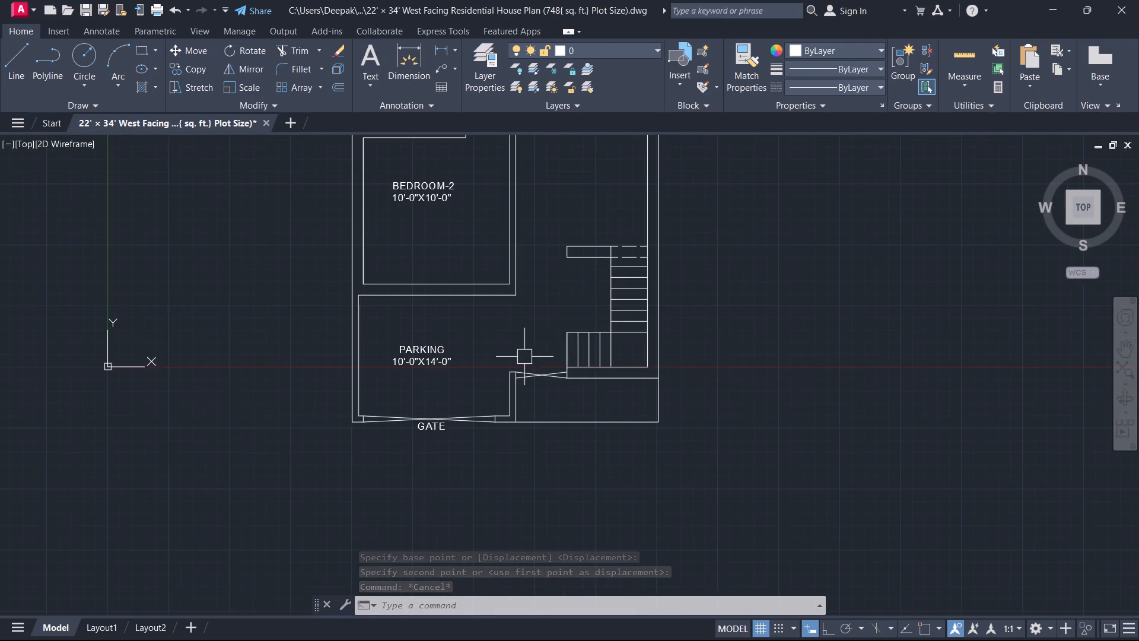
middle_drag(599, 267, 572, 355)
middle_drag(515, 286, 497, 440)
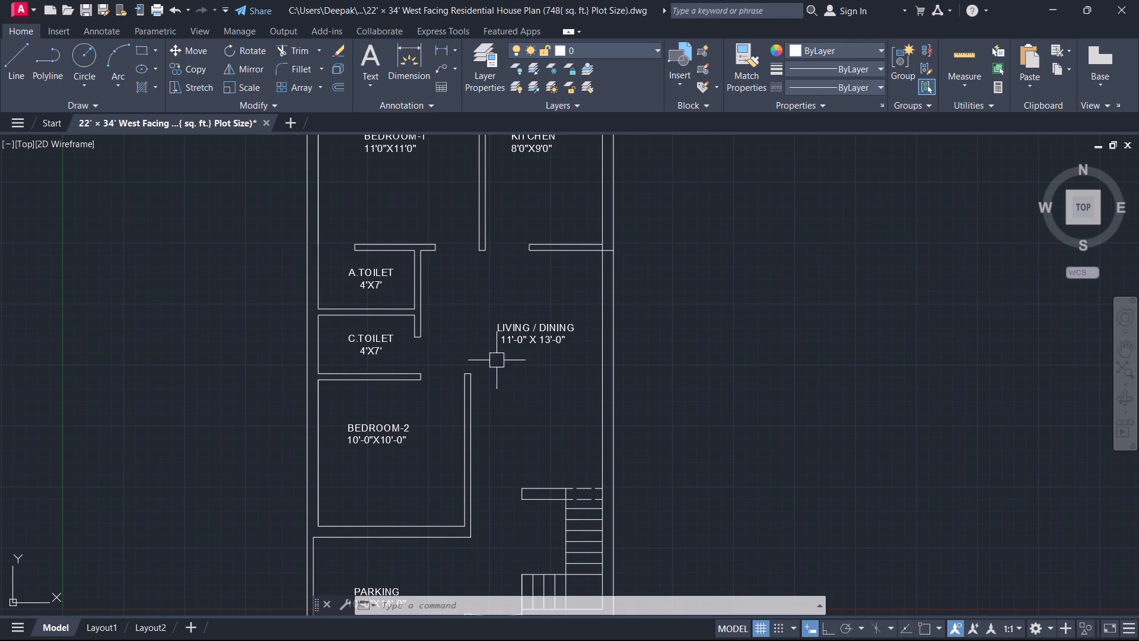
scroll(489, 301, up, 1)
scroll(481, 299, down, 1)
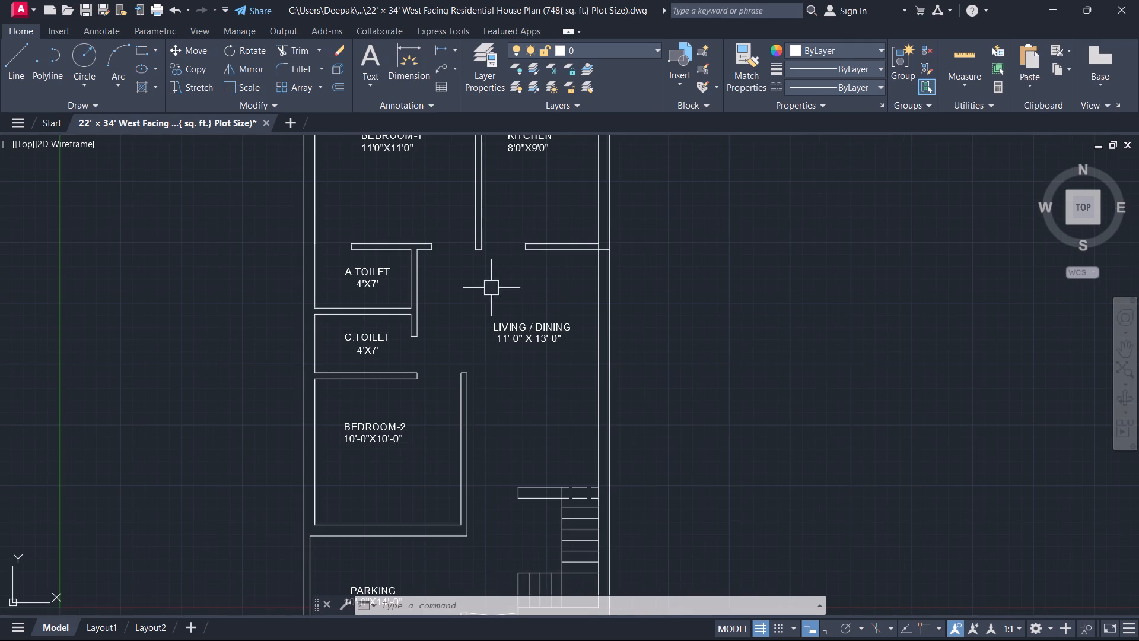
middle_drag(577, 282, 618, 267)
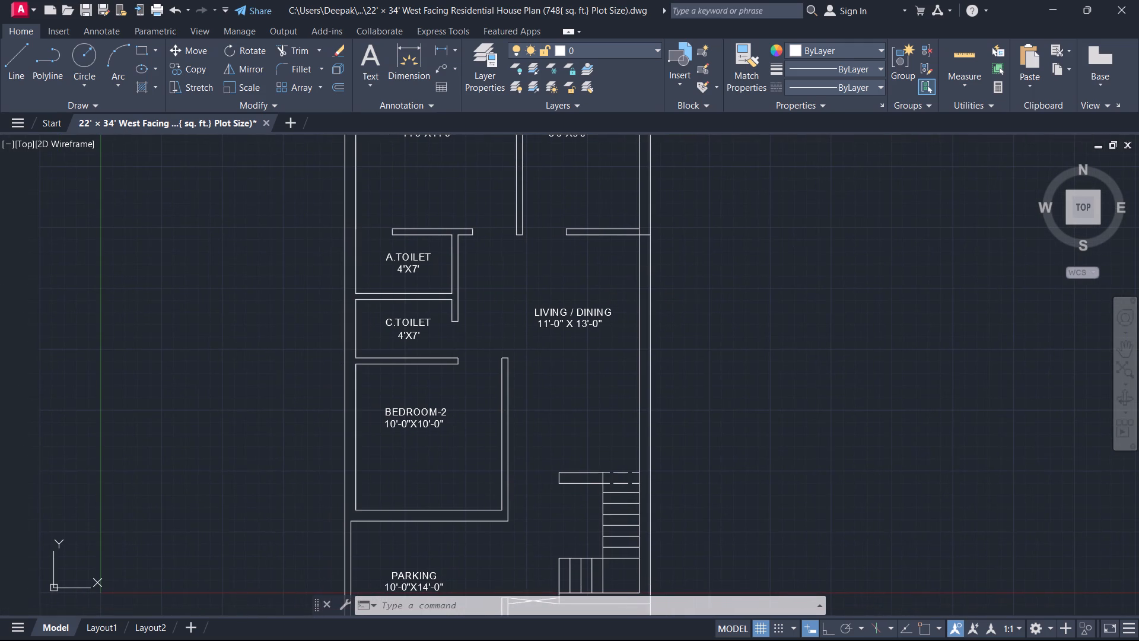
With object snap and ortho on, draw a vertical line from the middle of the upper flight's third tread line down into the stair landing.
middle_drag(590, 399, 699, 227)
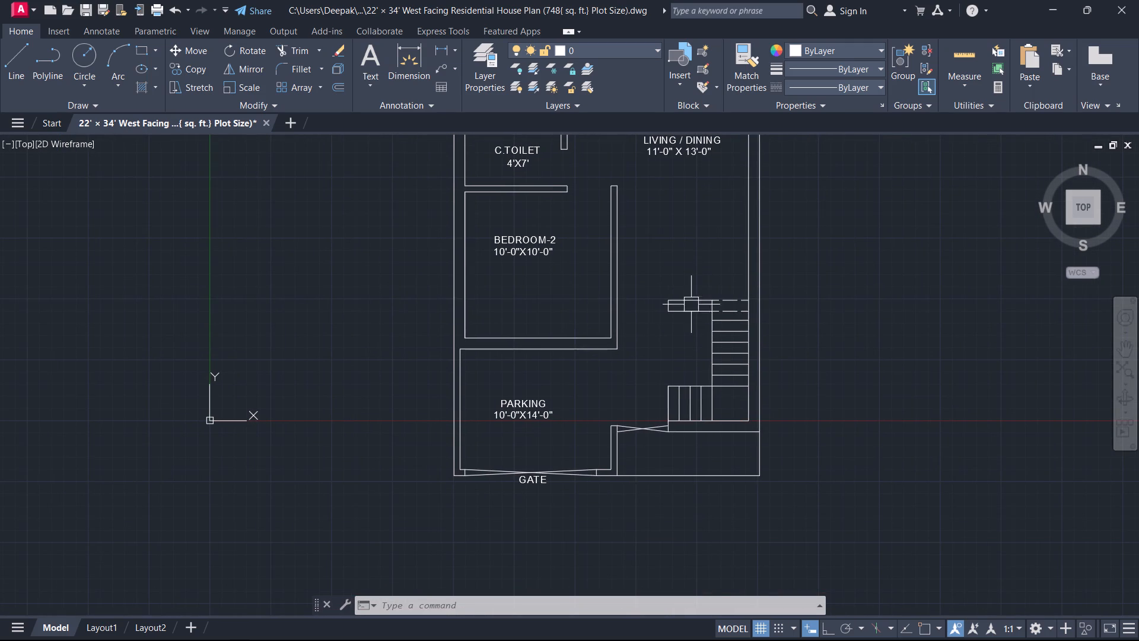
scroll(671, 356, up, 1)
scroll(650, 424, up, 1)
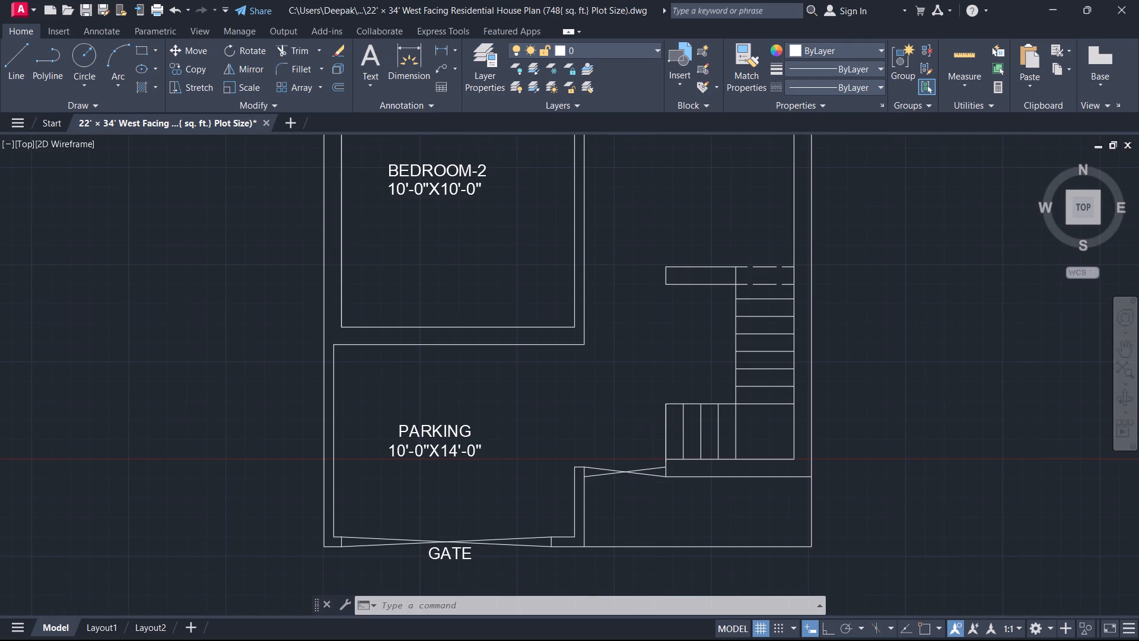
key(l)
key(space)
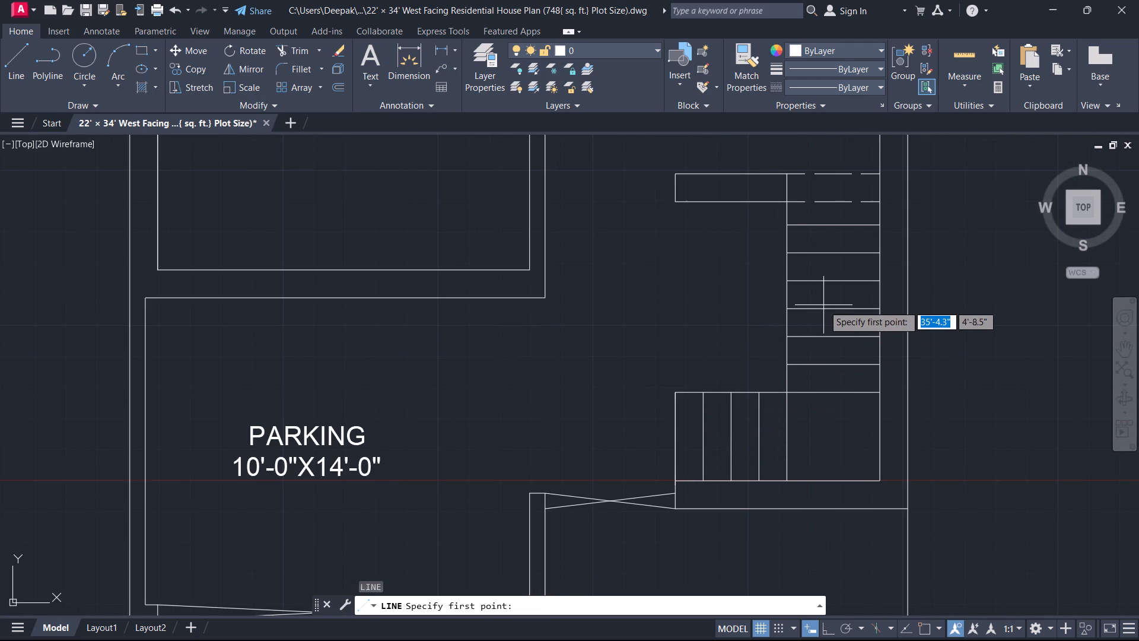
key(F3)
key(F8)
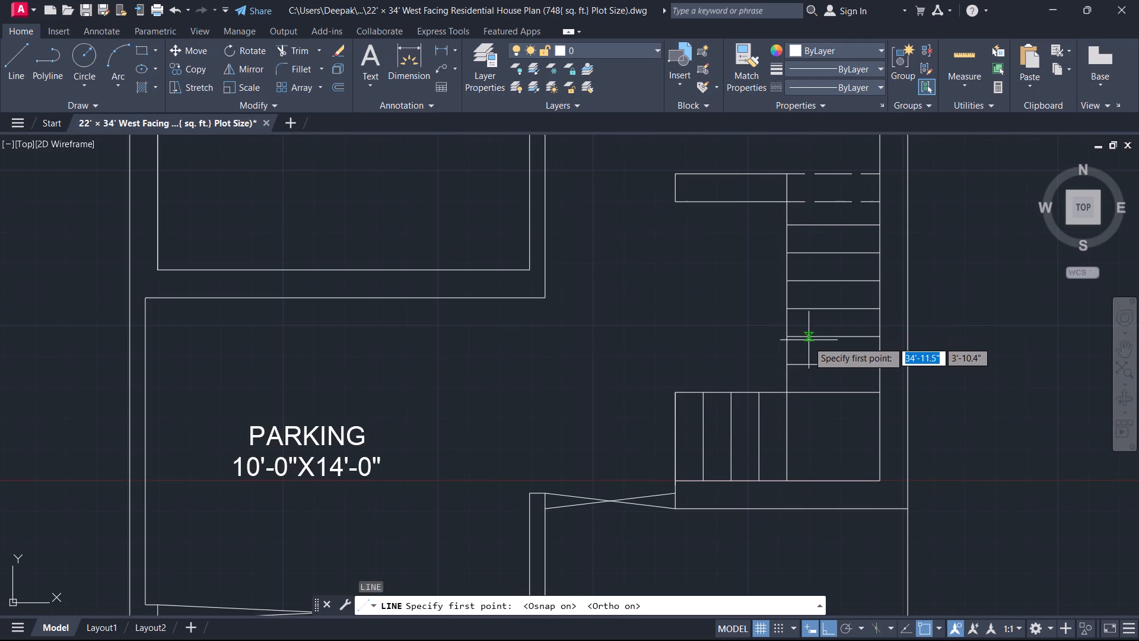
click(833, 288)
key(Escape)
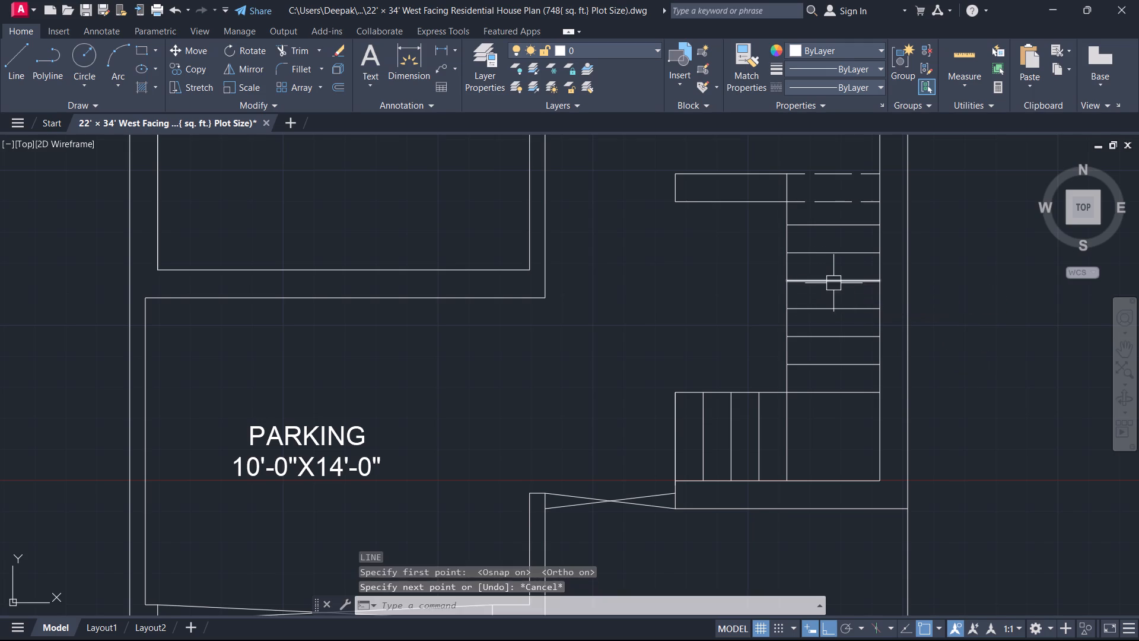
key(space)
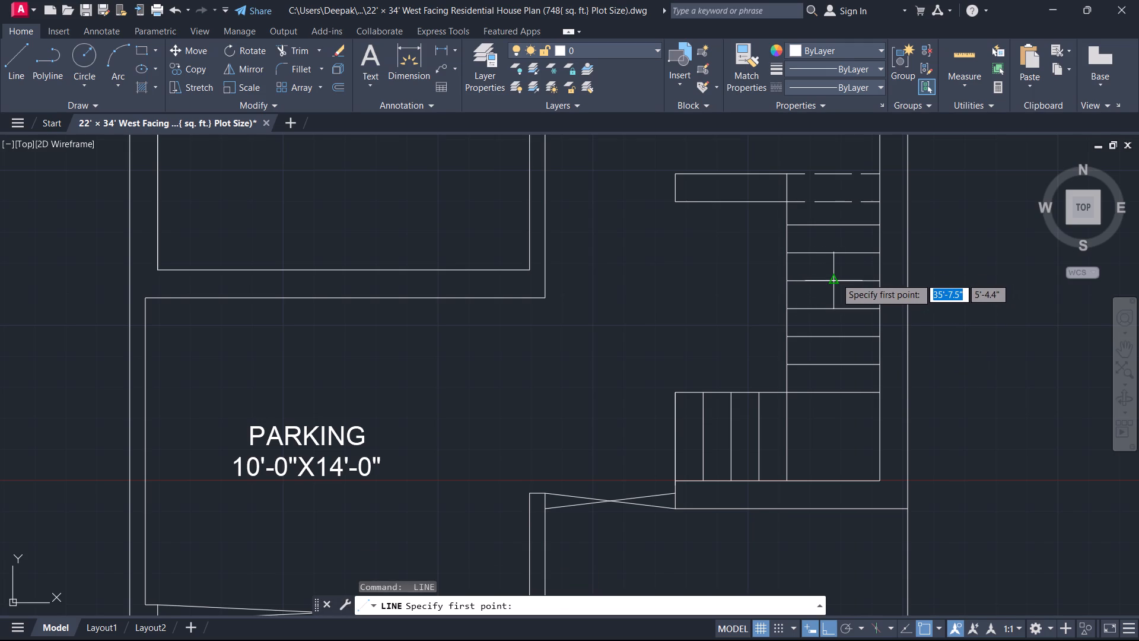
click(836, 278)
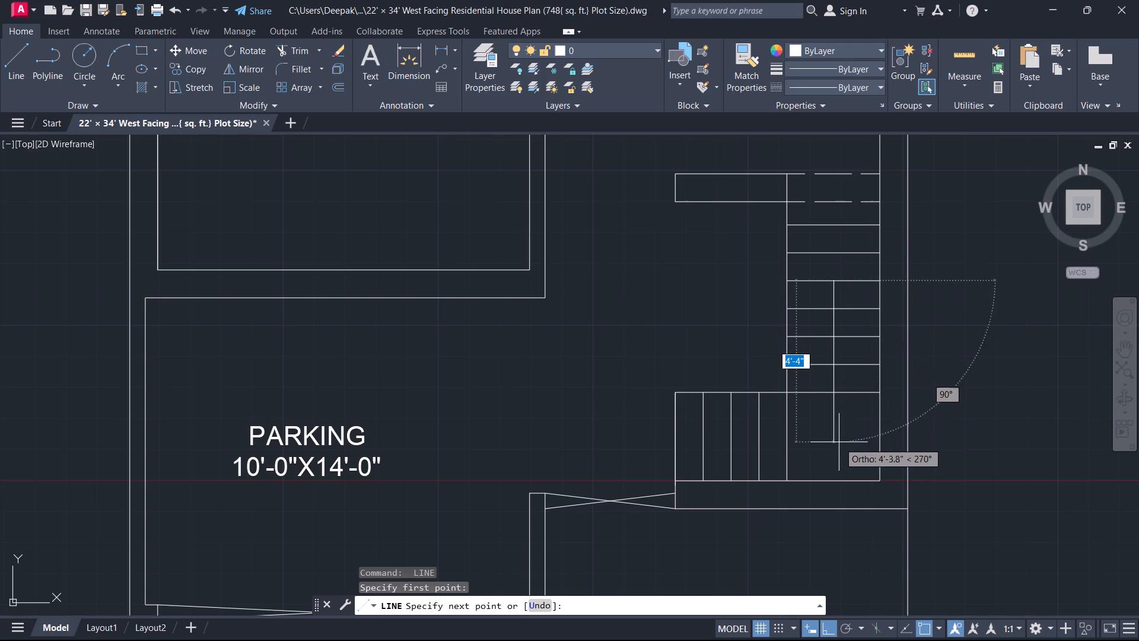
click(838, 455)
key(Escape)
Draw a horizontal line from the middle of the lower flight's first inner tread line across to the vertical line in the landing.
key(space)
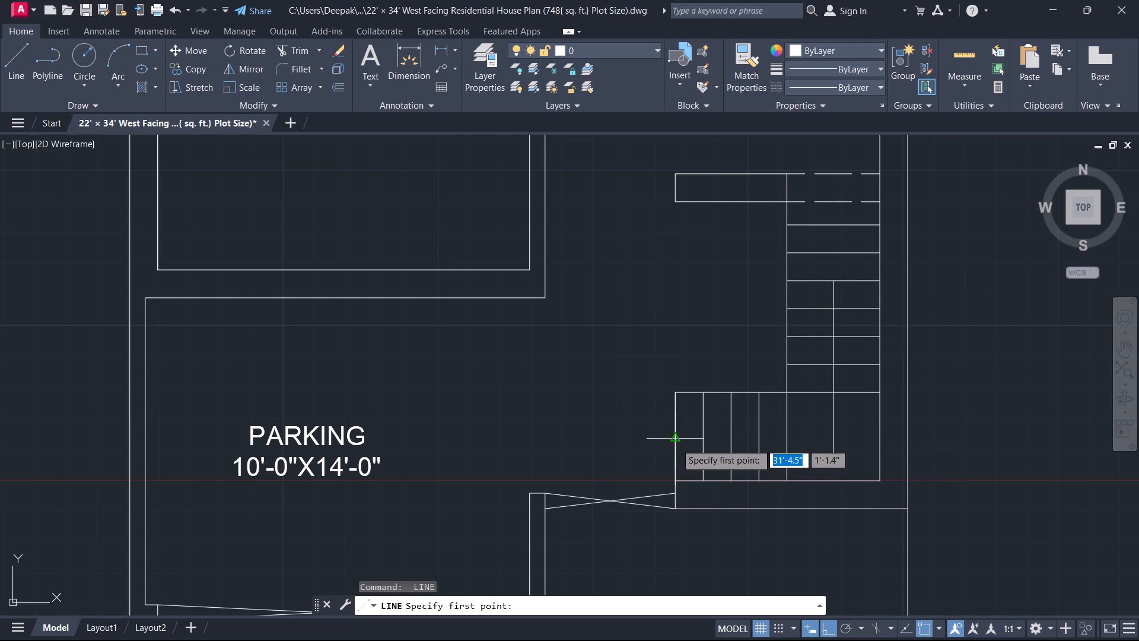
click(703, 434)
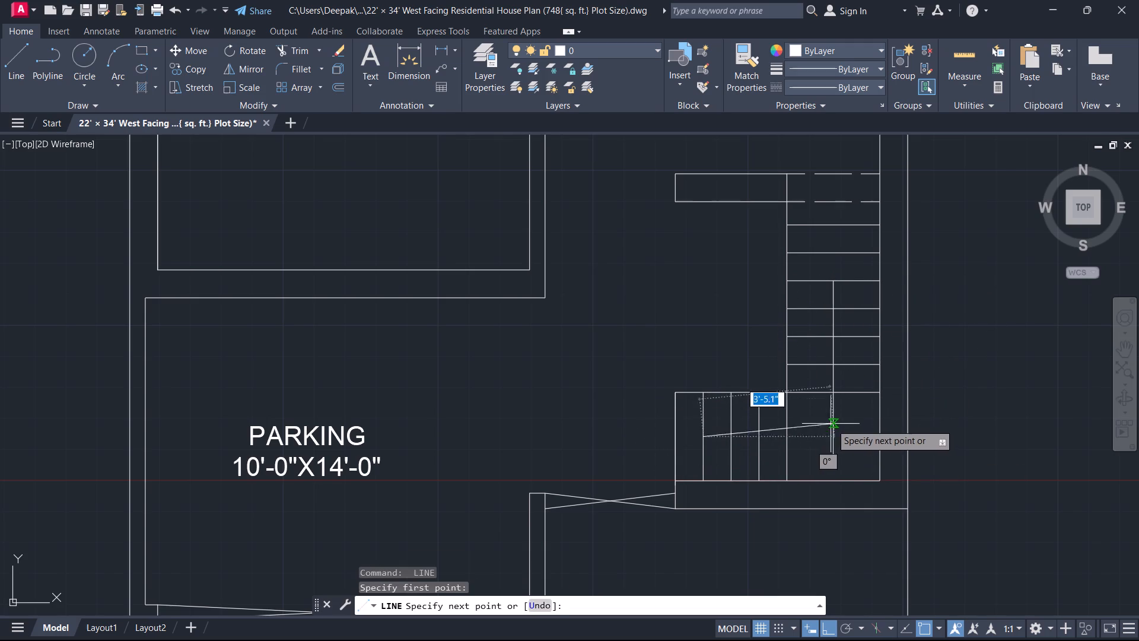
click(835, 436)
key(Escape)
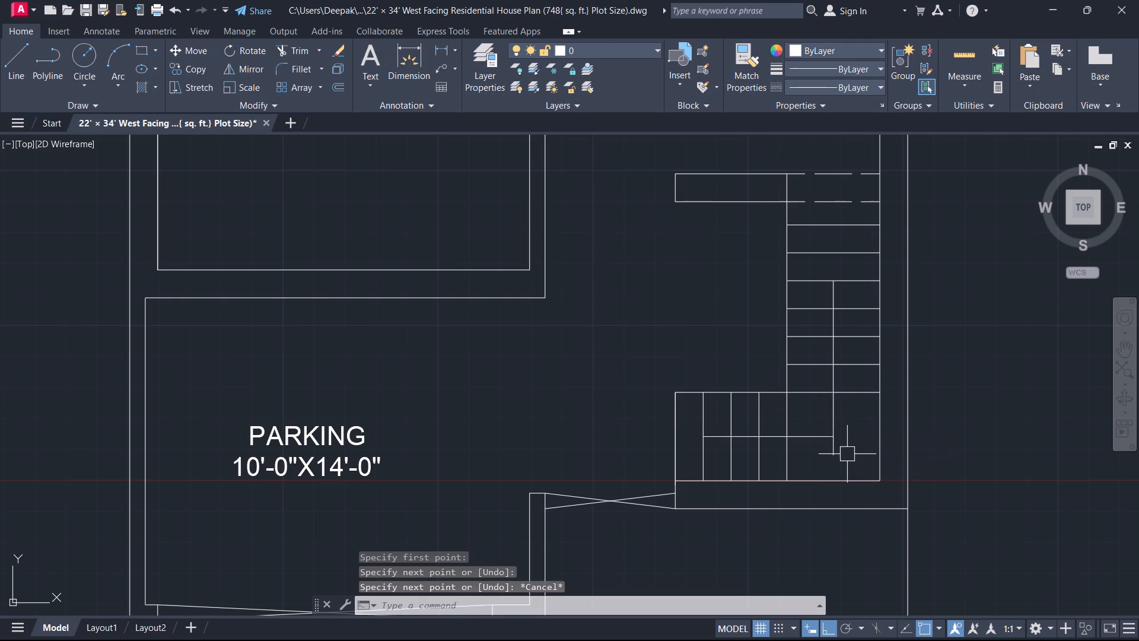
Trim the end of the vertical stair line that overhangs below the horizontal line, leaving a clean corner in the landing.
key(t)
key(r)
key(space)
scroll(836, 448, up, 3)
drag(836, 448, 830, 447)
click(781, 449)
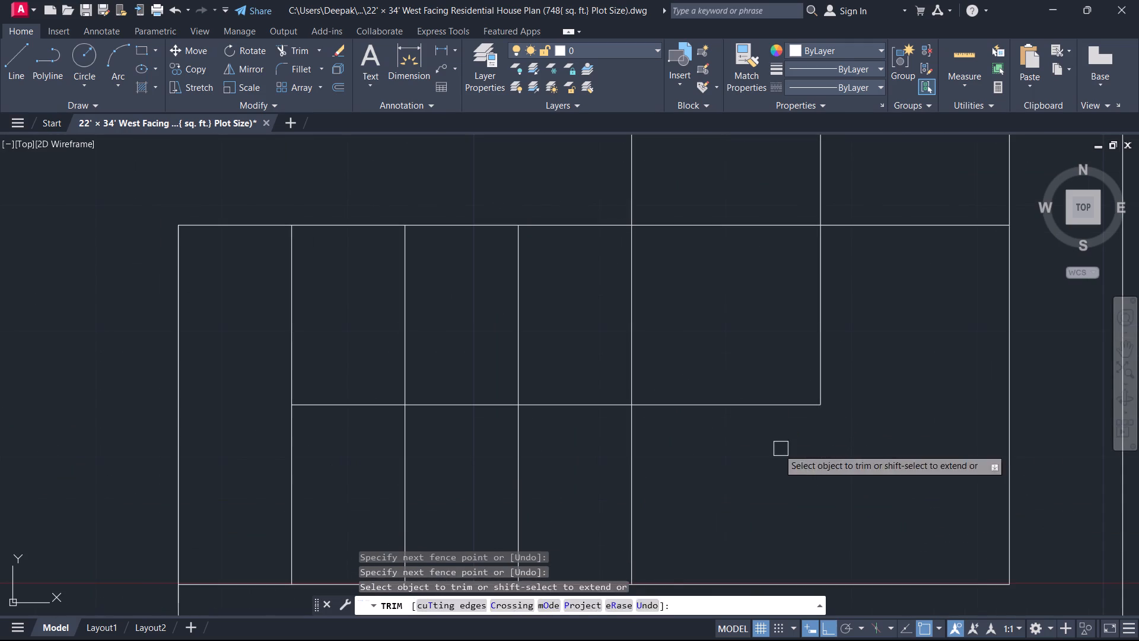
key(Escape)
Extend the horizontal stair line to the outer edge of the lower flight.
middle_drag(587, 380, 766, 353)
scroll(788, 349, down, 1)
key(e)
key(x)
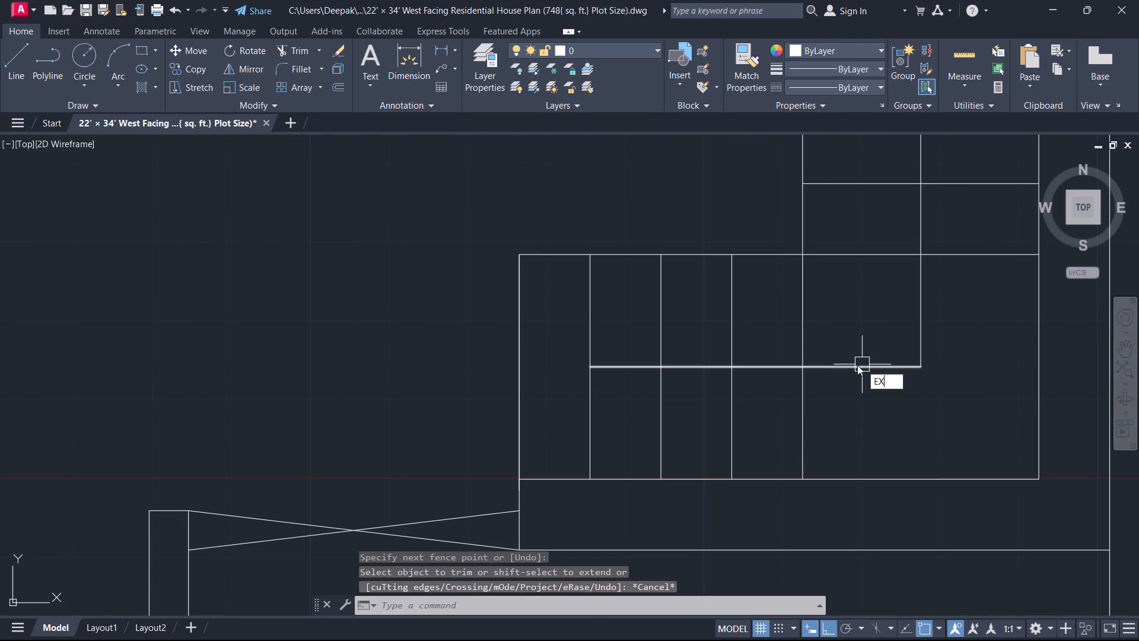
key(space)
click(624, 363)
key(Escape)
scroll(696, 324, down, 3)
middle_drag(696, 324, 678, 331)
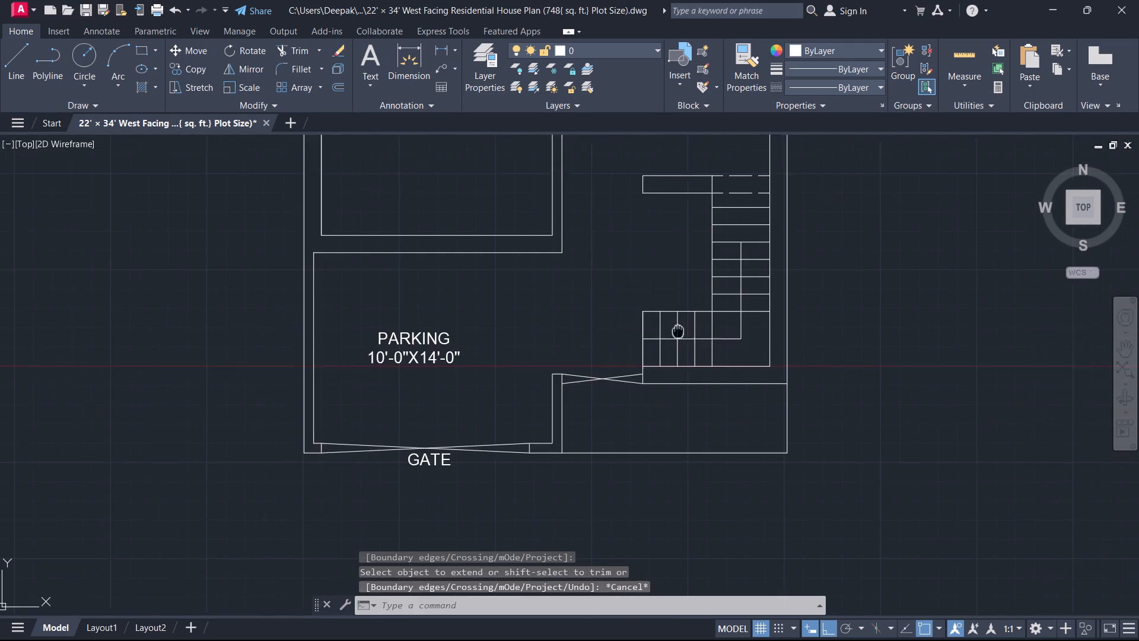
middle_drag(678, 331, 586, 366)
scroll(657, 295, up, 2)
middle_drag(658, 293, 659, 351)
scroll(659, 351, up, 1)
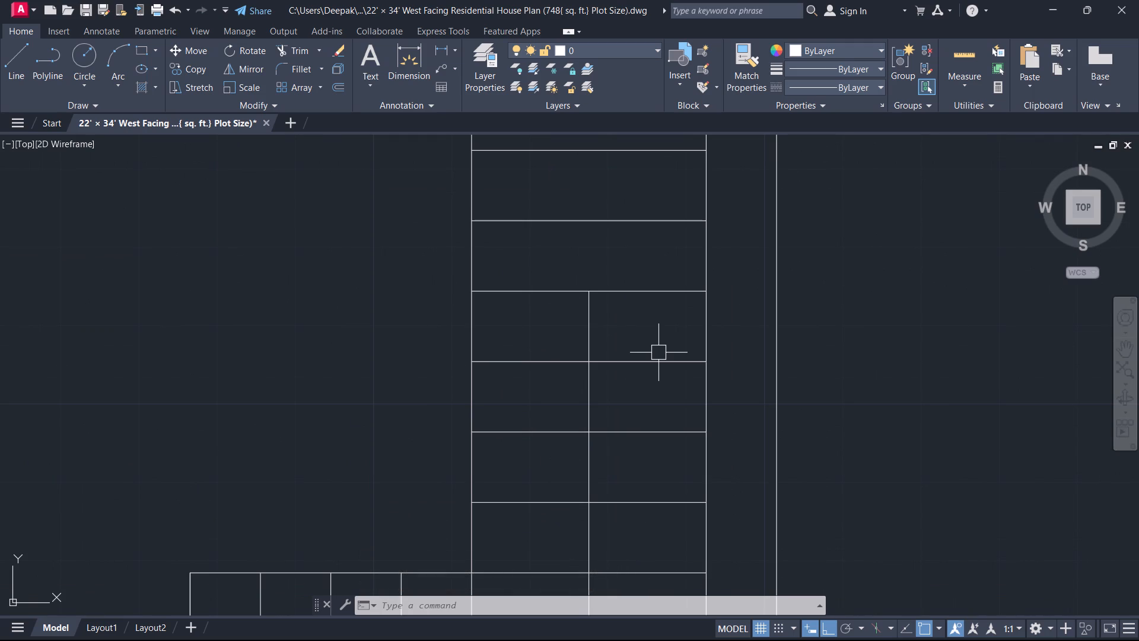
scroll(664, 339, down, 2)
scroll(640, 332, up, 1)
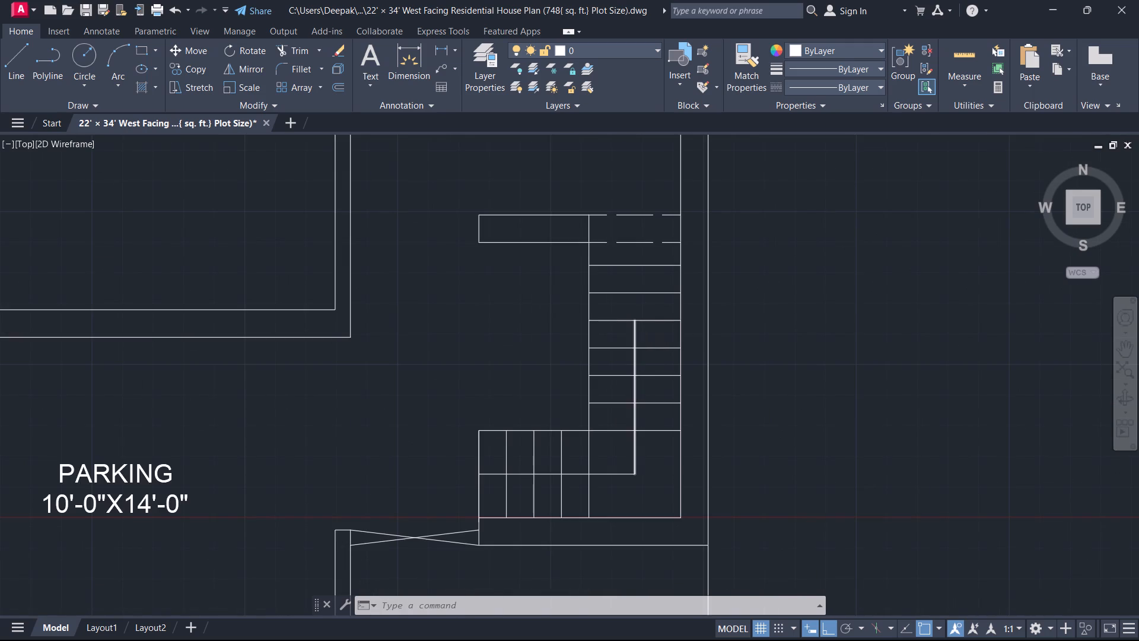
Draw an upward-pointing 3-sided polygon, inscribed in a circle of about 5.3" radius, centred on the upper end of the vertical stair line.
middle_drag(640, 332, 610, 332)
scroll(640, 332, up, 1)
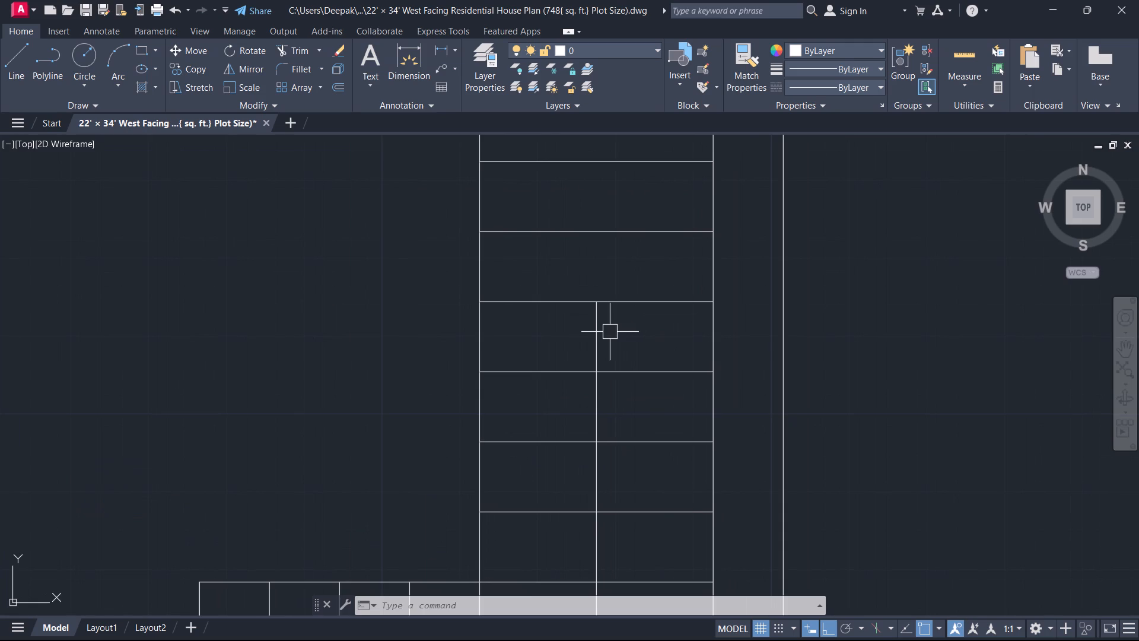
text(POL)
key(space)
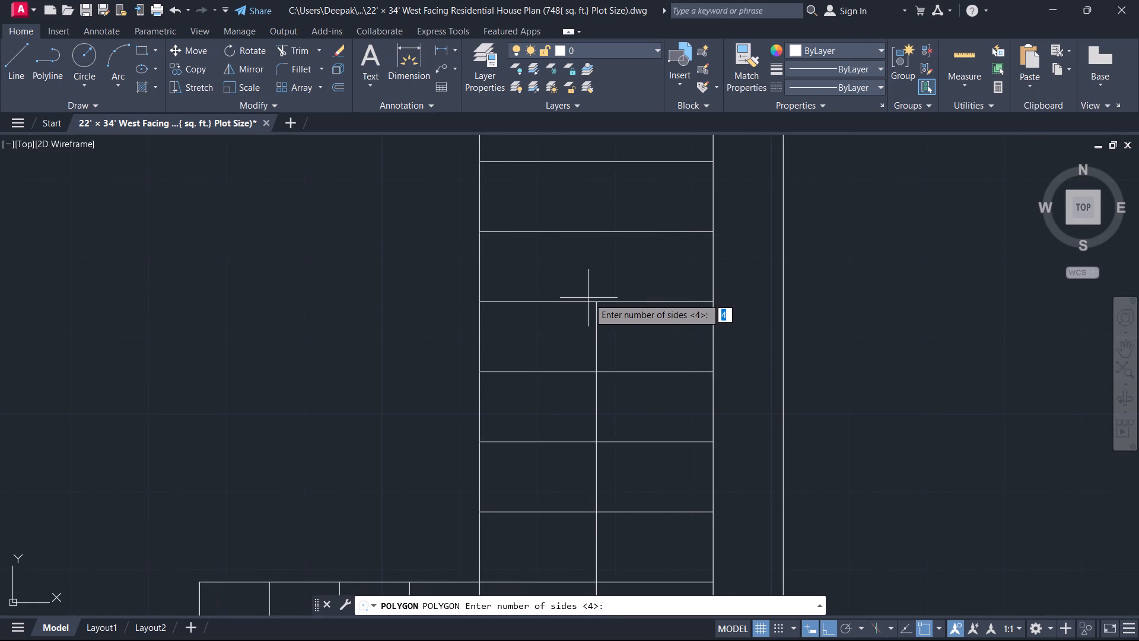
key(3)
key(Return)
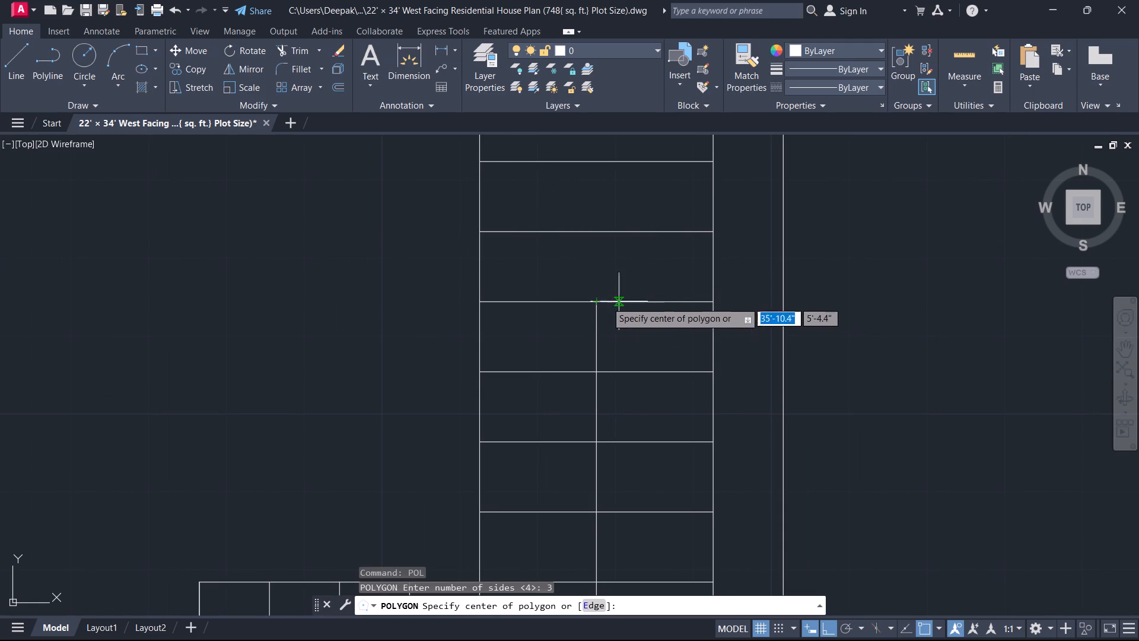
click(587, 295)
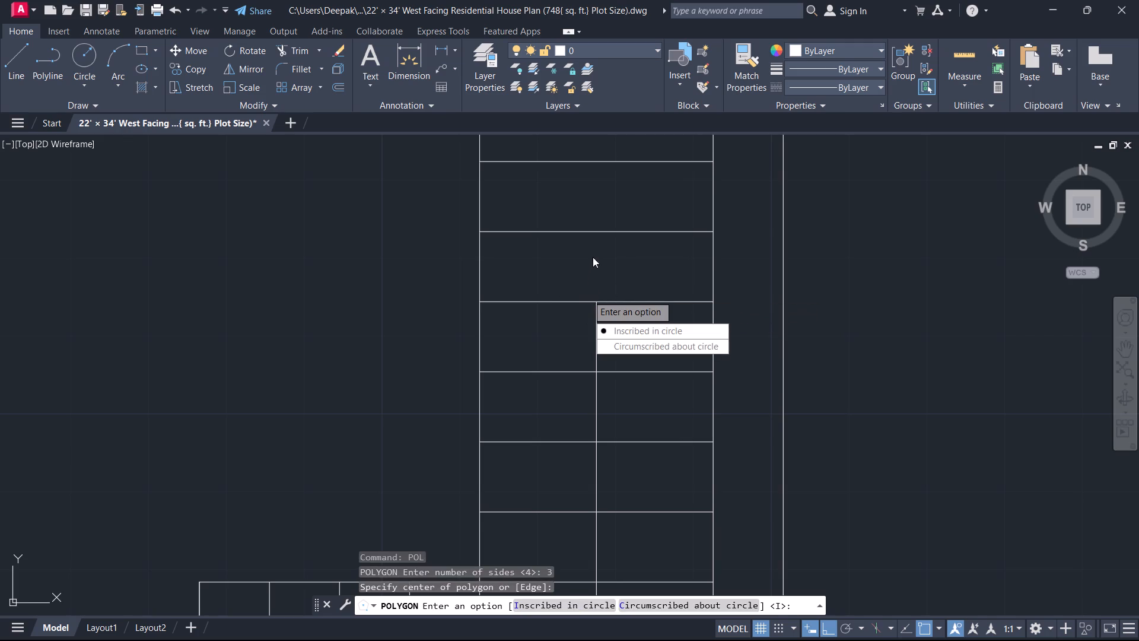
drag(641, 331, 587, 294)
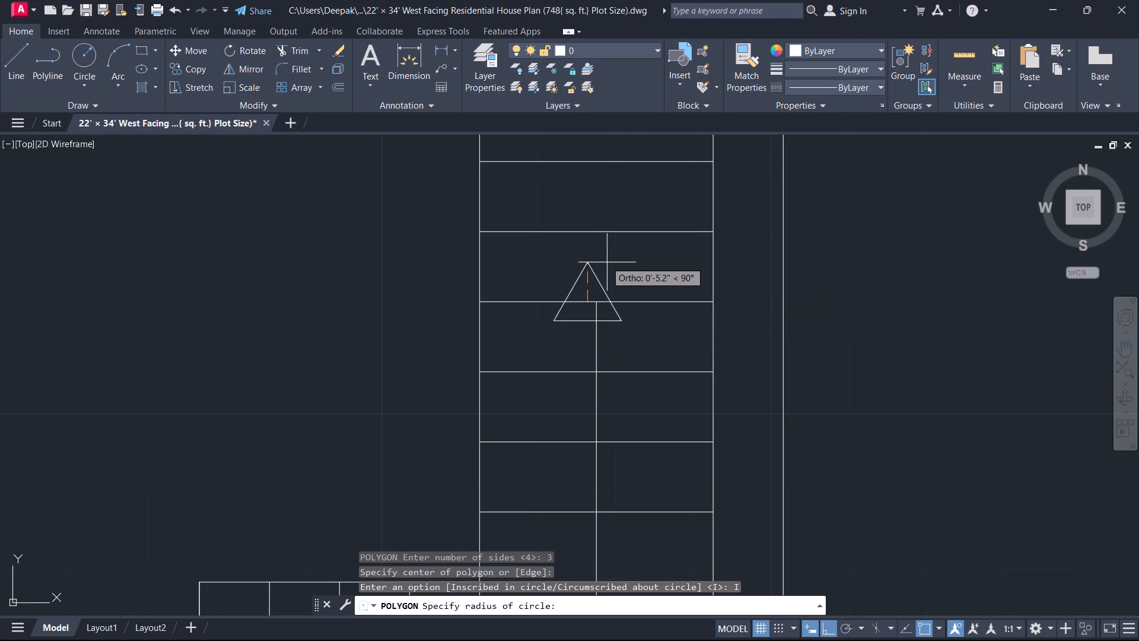
key(Escape)
key(space)
key(space)
click(595, 300)
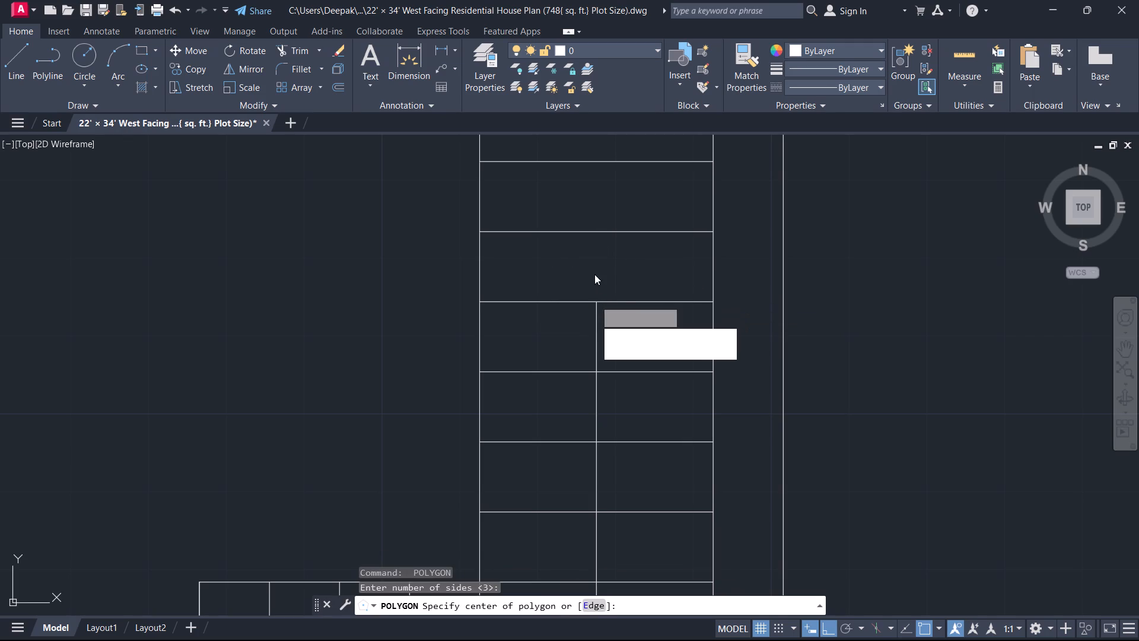
key(space)
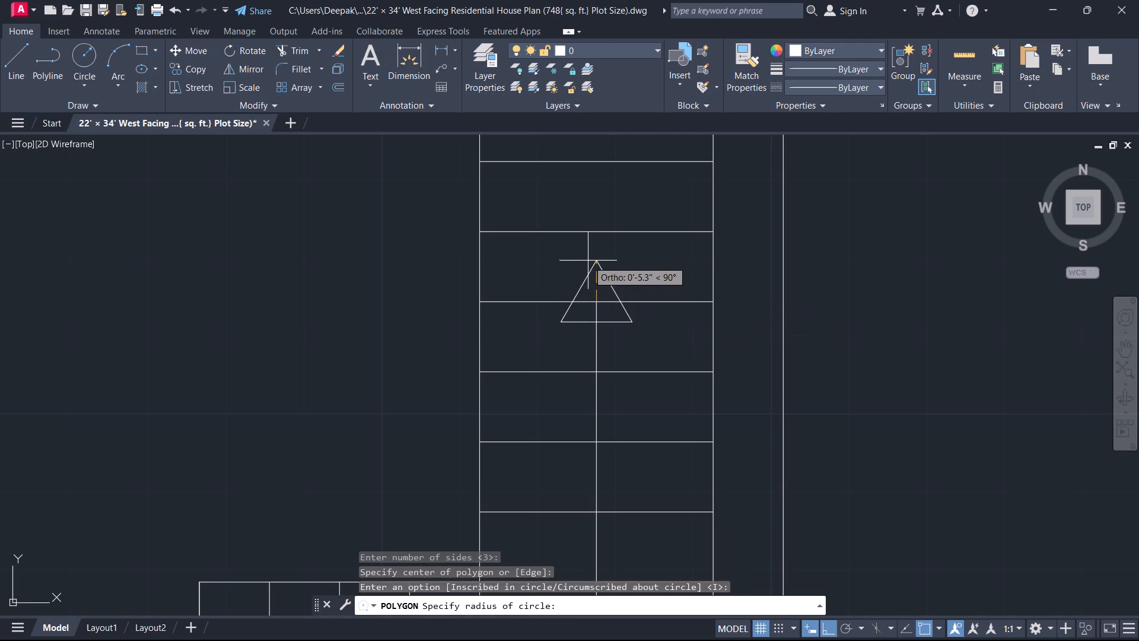
click(588, 261)
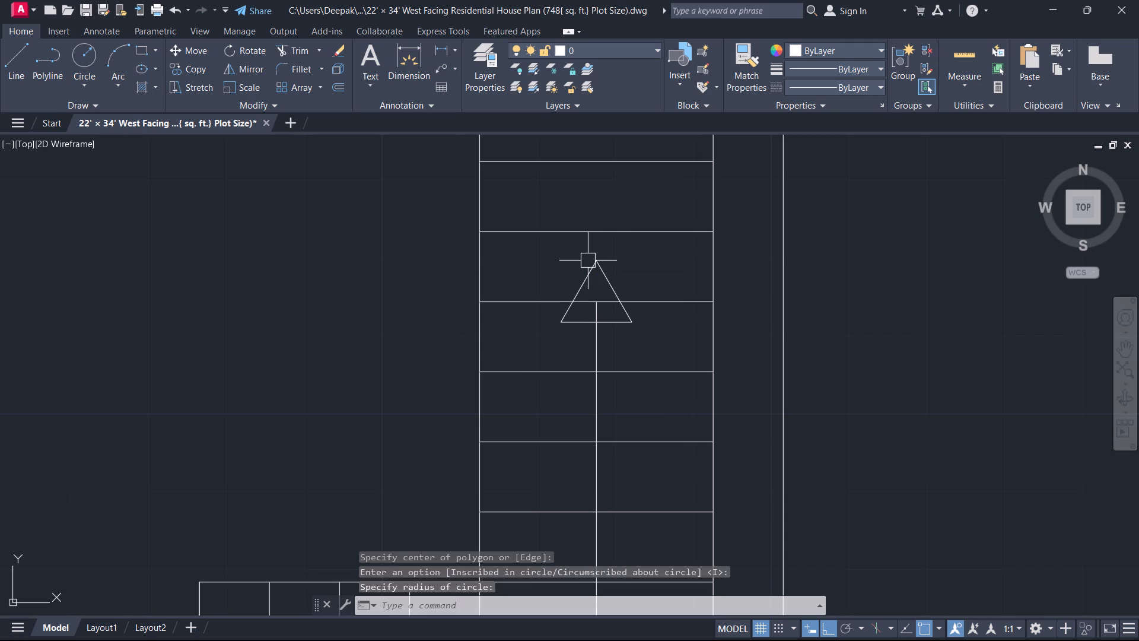
Trim away the parts of the tread line and the vertical stair line that lie inside the arrowhead triangle.
text(TR)
key(space)
scroll(561, 279, up, 4)
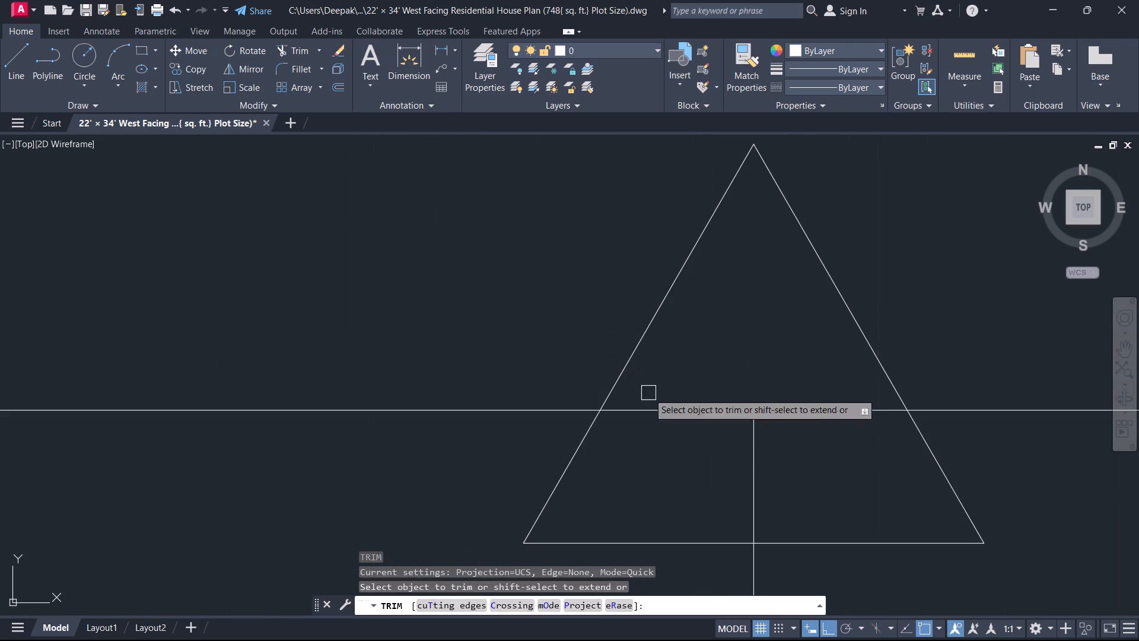
drag(677, 420, 752, 476)
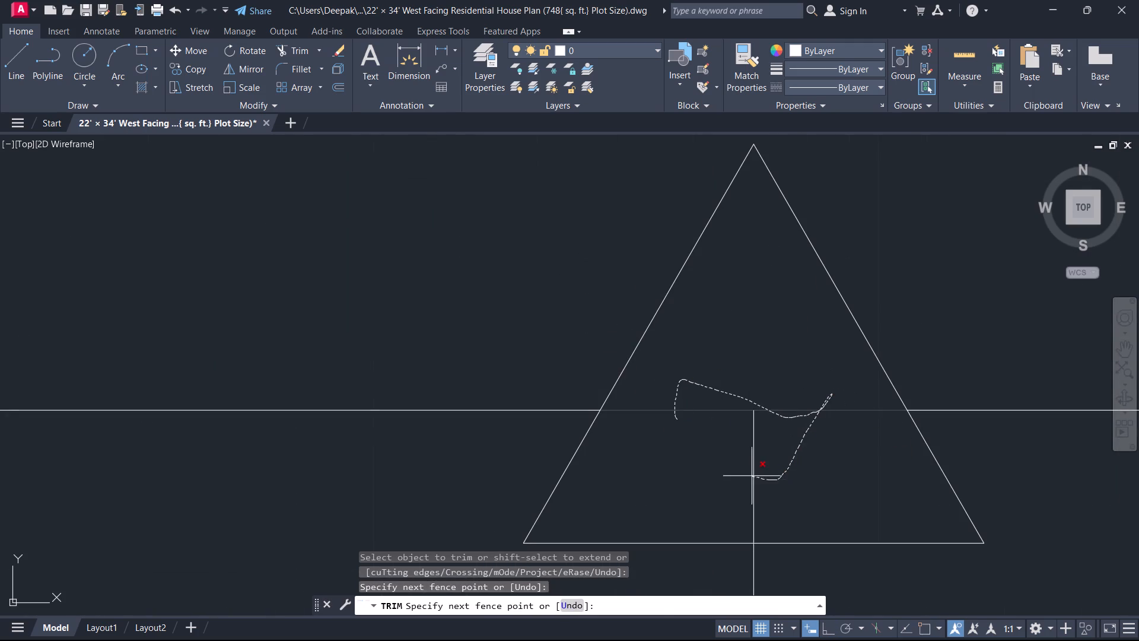
drag(752, 476, 749, 475)
drag(749, 475, 738, 473)
key(Escape)
scroll(728, 424, down, 5)
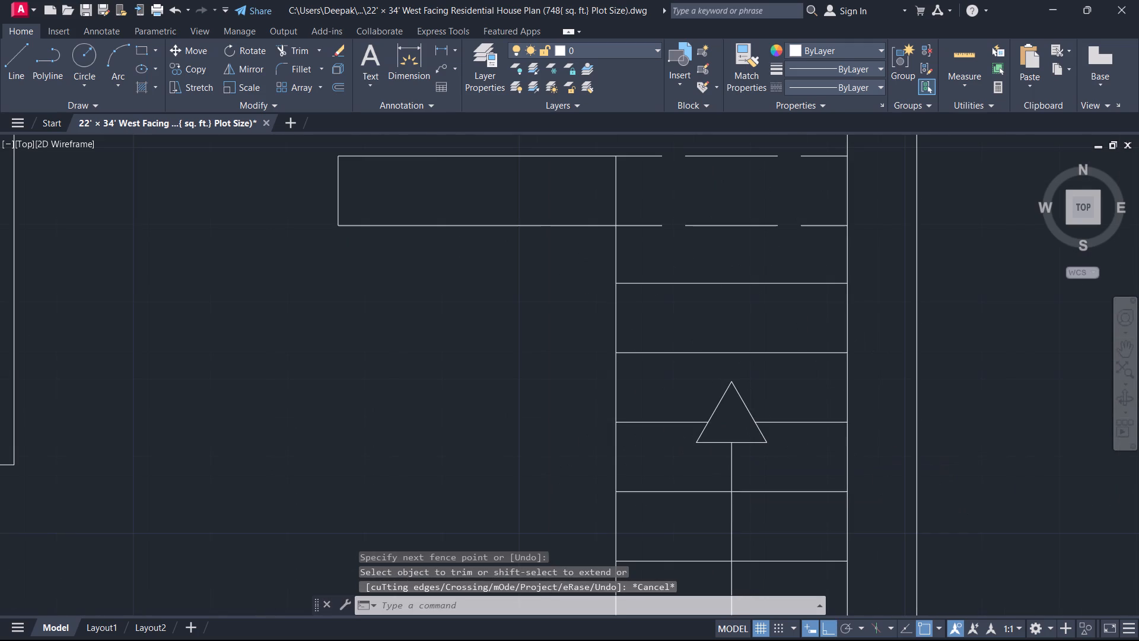
Fill the arrowhead triangle on the staircase with a SOLID hatch.
scroll(728, 424, up, 4)
key(h)
key(space)
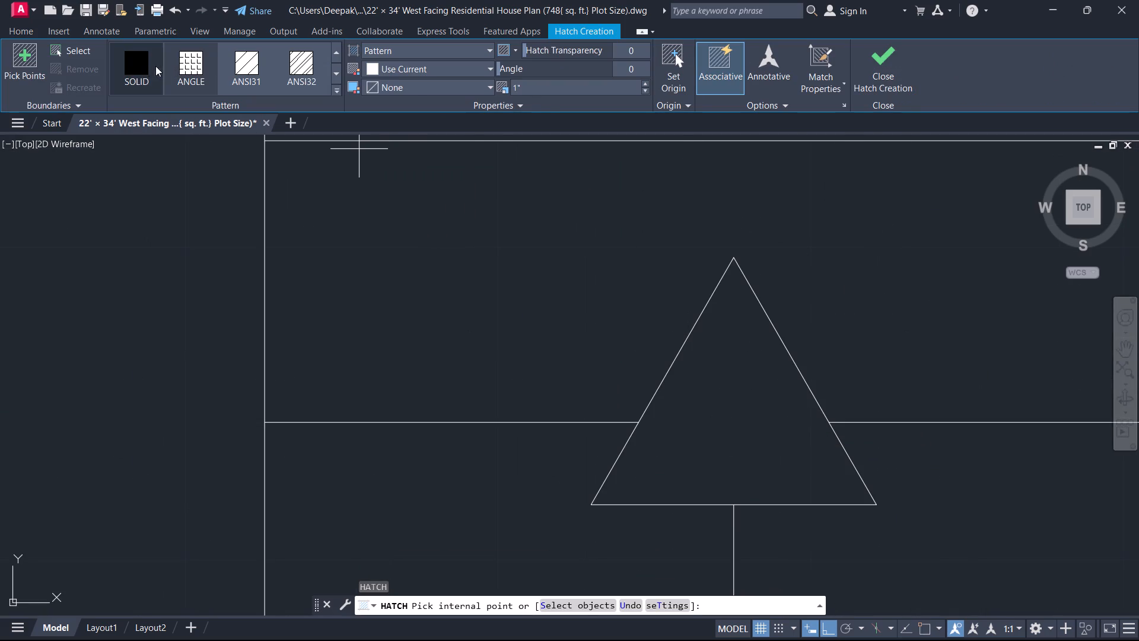
drag(145, 66, 139, 66)
click(673, 408)
key(Escape)
scroll(603, 389, down, 5)
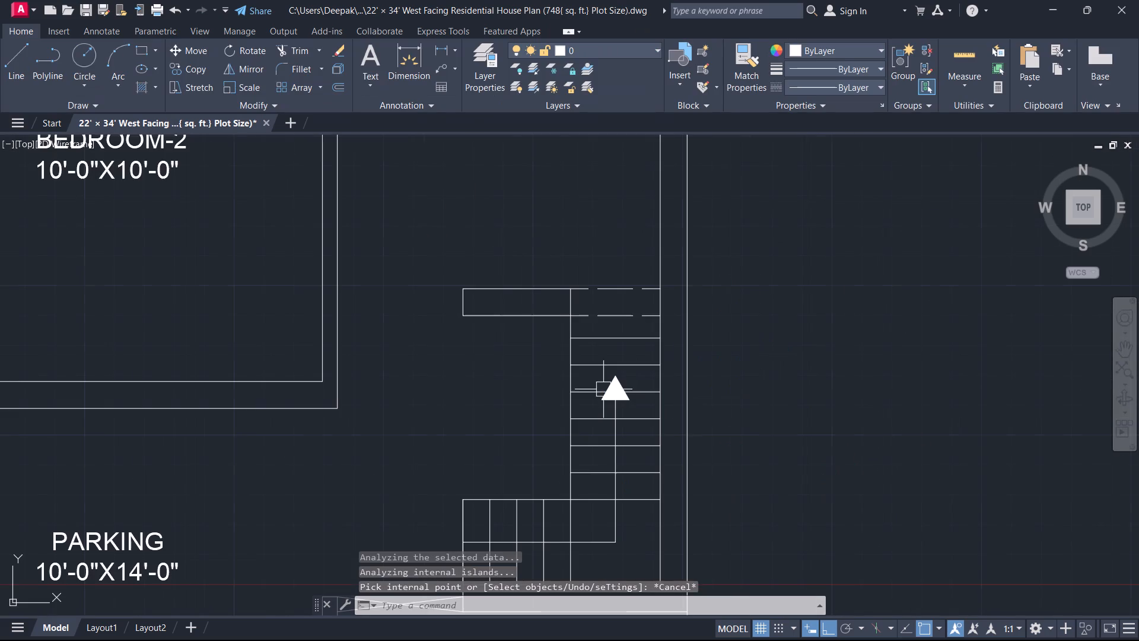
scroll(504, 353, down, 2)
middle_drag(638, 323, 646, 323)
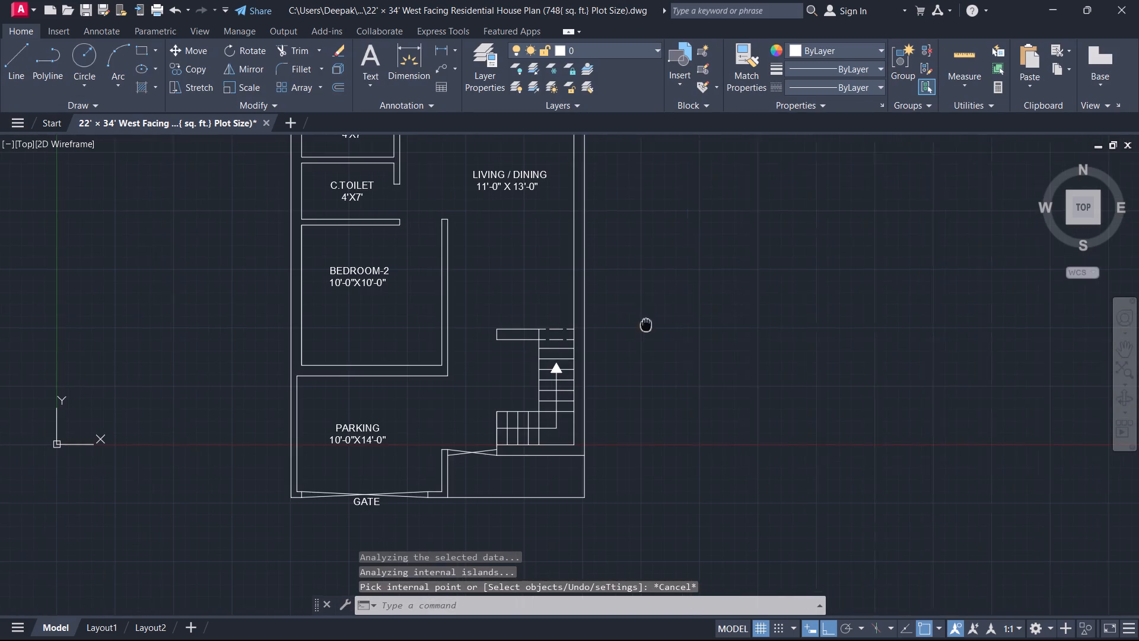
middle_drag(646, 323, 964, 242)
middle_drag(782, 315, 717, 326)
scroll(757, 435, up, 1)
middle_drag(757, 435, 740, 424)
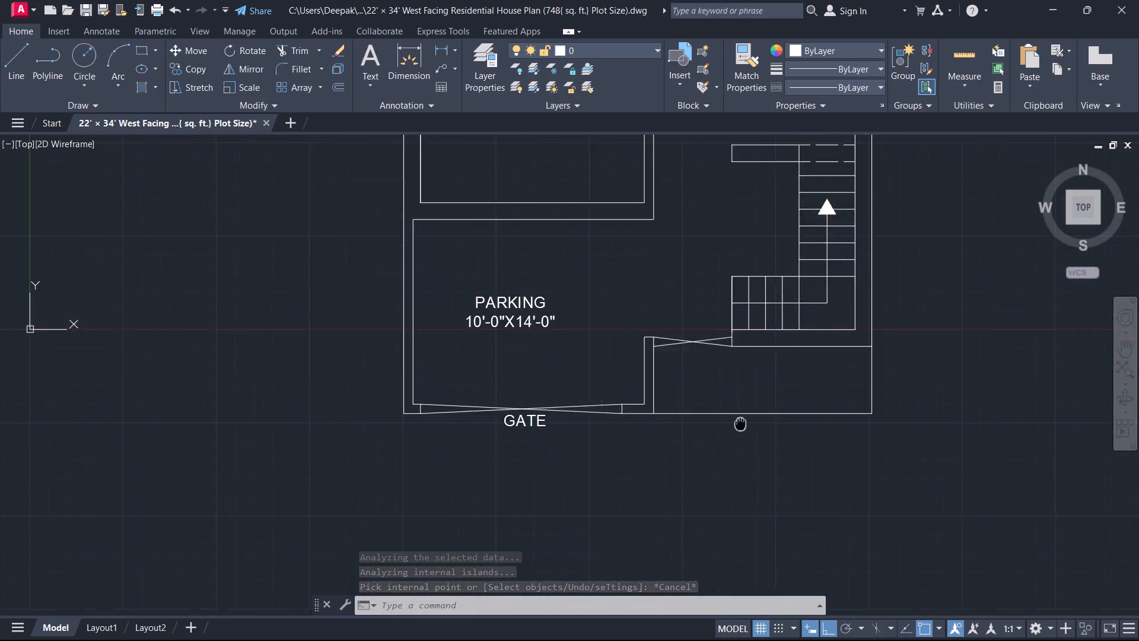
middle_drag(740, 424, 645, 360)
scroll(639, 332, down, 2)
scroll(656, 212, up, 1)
Copy the C.TOILET 4'X7' label into the empty space below the staircase, with object snap and ortho off.
middle_drag(656, 212, 658, 212)
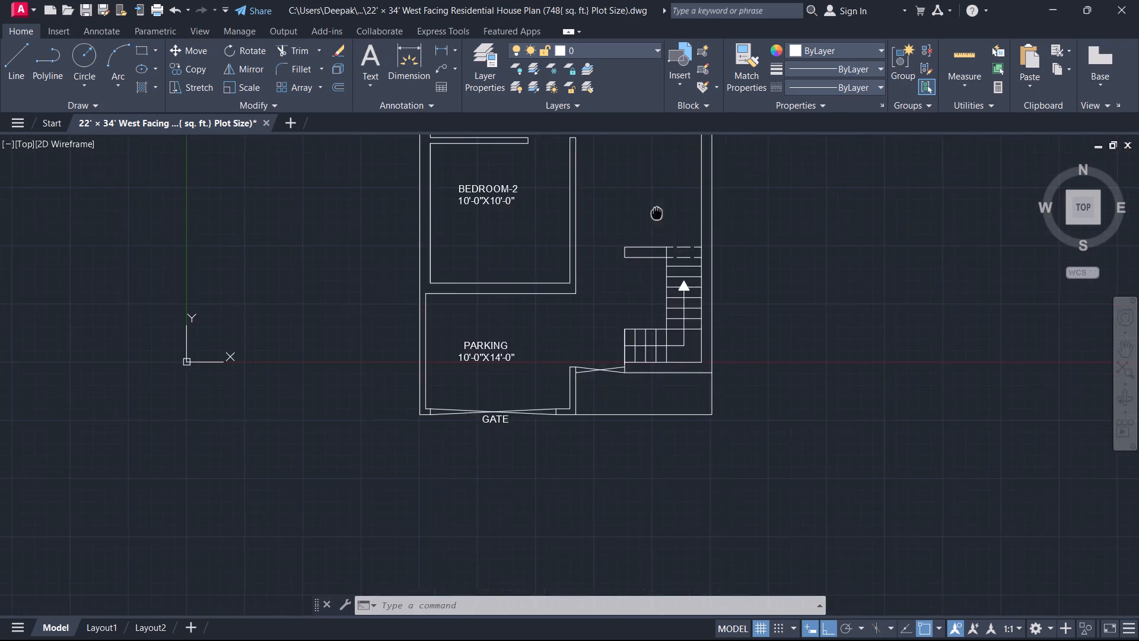
middle_drag(658, 212, 654, 394)
scroll(667, 301, up, 2)
click(638, 288)
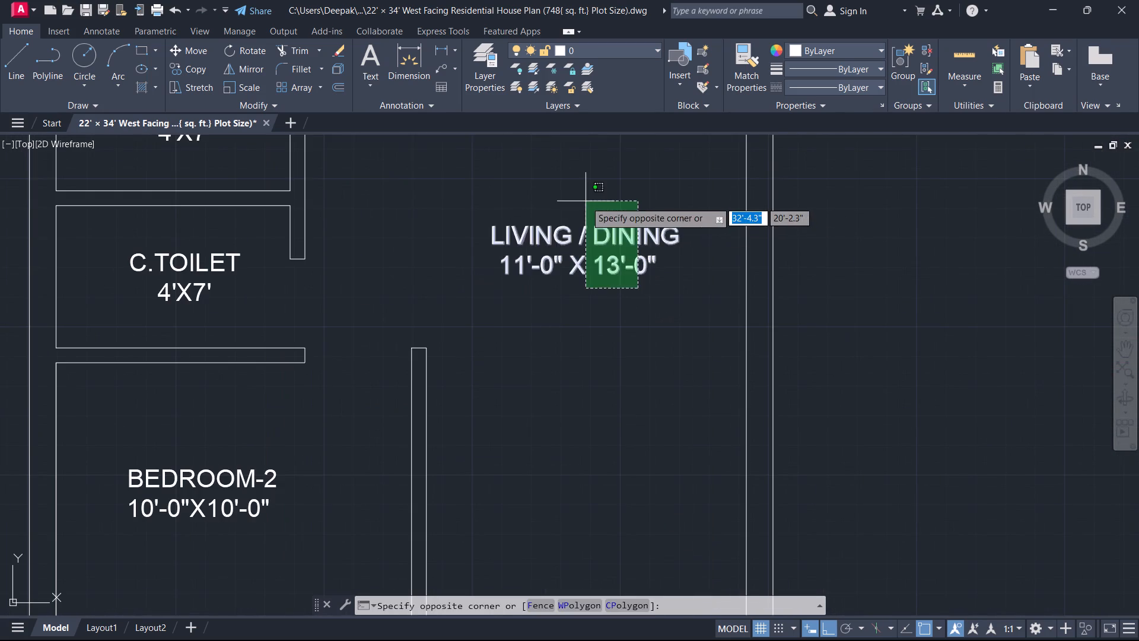
key(Escape)
drag(231, 286, 225, 285)
click(173, 243)
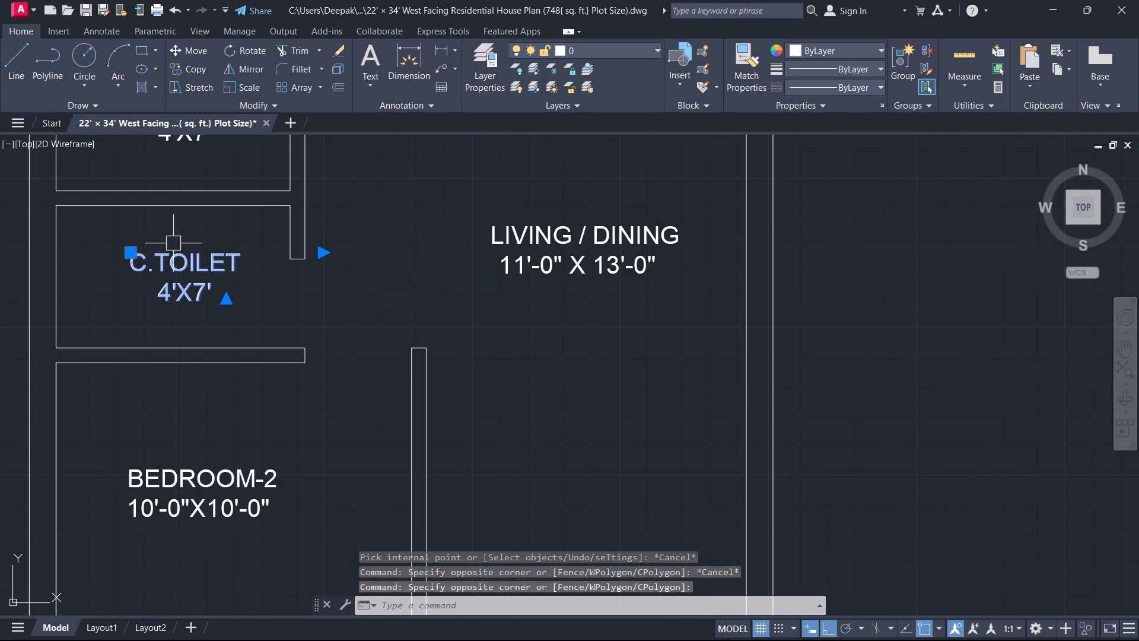
key(c)
text(O)
key(space)
click(173, 242)
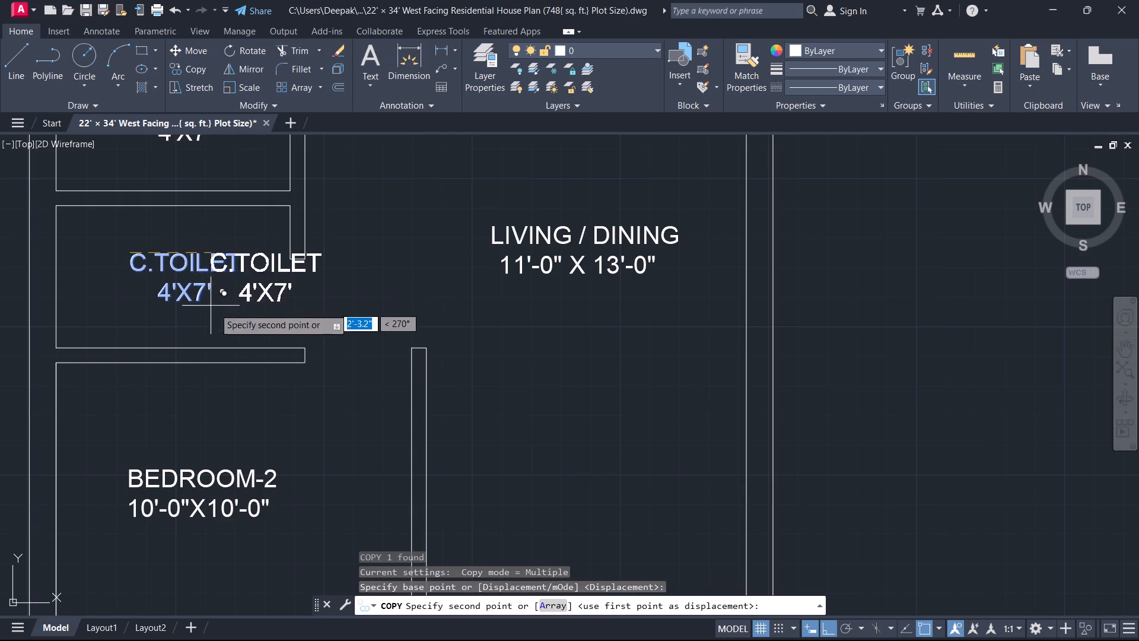
scroll(316, 325, down, 1)
key(F3)
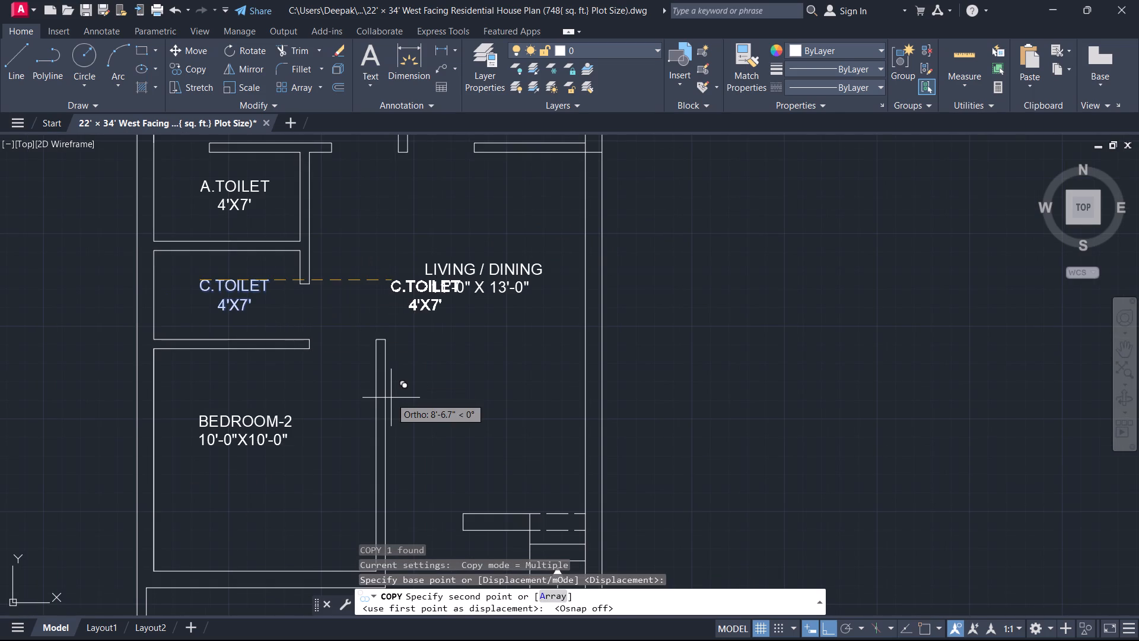
key(F8)
scroll(435, 341, down, 4)
middle_drag(456, 377, 511, 336)
scroll(456, 377, up, 1)
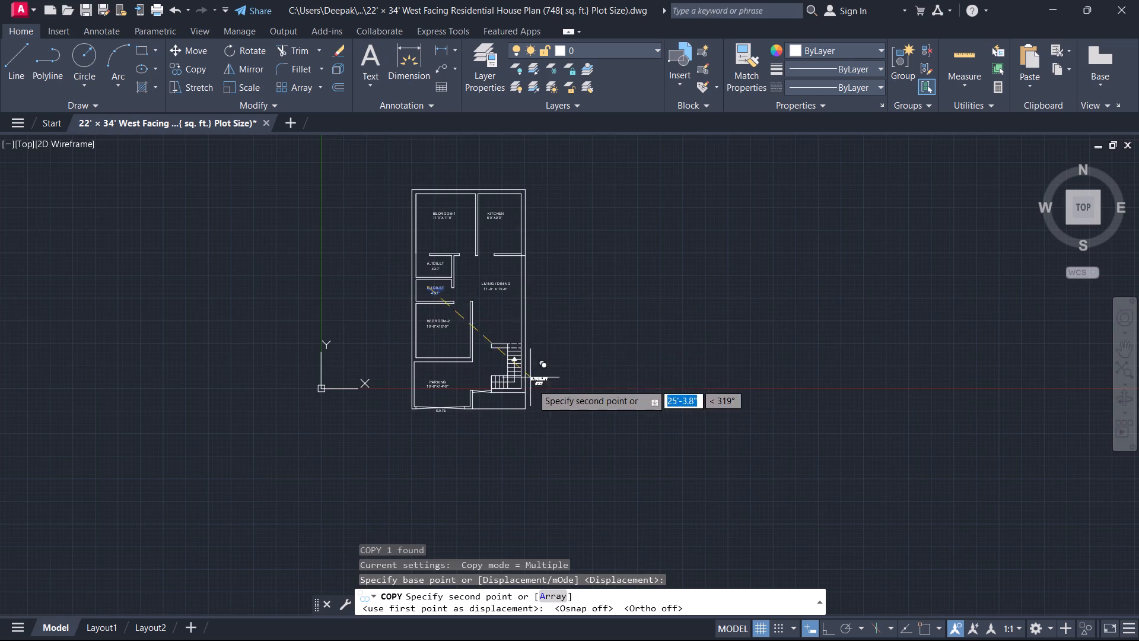
scroll(530, 389, up, 3)
middle_drag(445, 385, 830, 335)
scroll(812, 381, up, 4)
scroll(807, 365, down, 1)
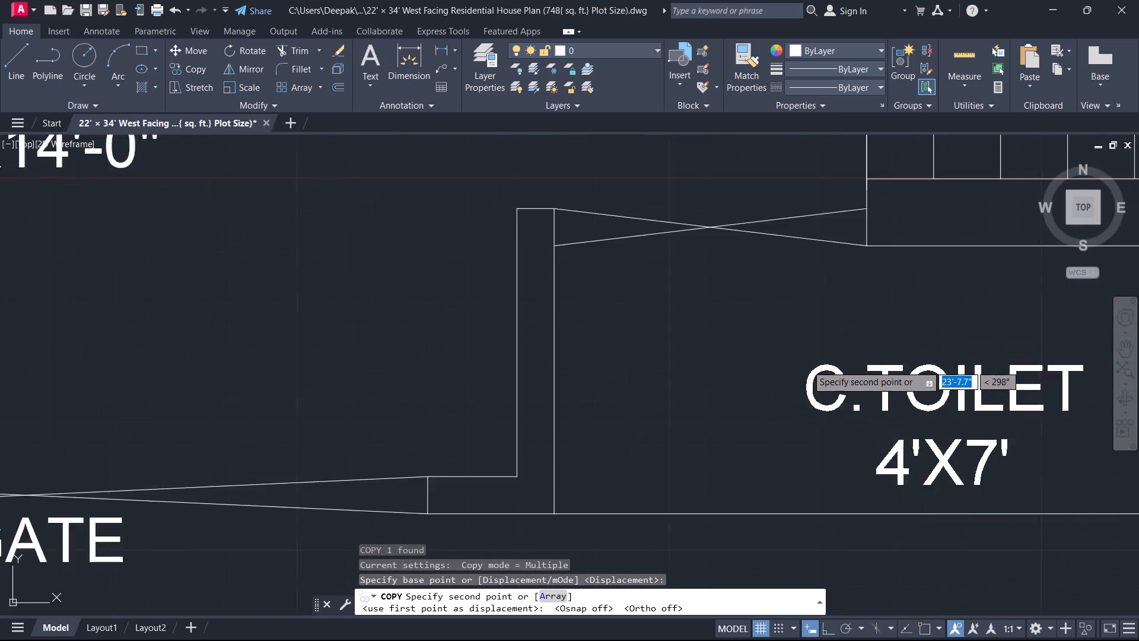
scroll(807, 365, down, 1)
middle_drag(733, 347, 384, 322)
click(538, 311)
key(Escape)
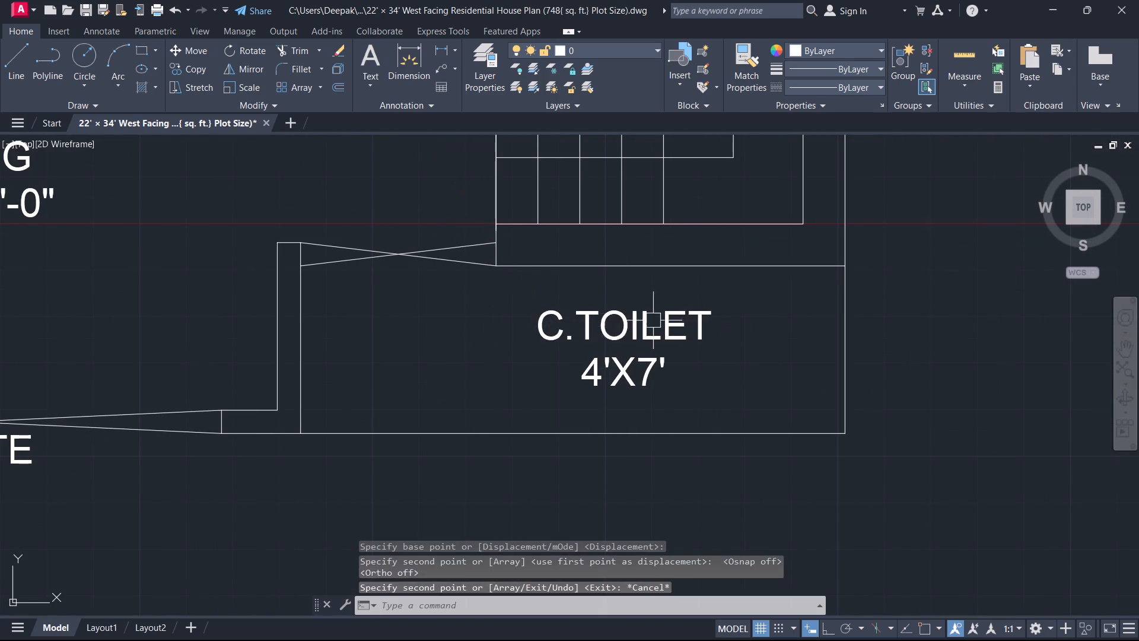
Replace the text of the copied label below the staircase with VERANDAH.
double_click(661, 320)
key(ctrl+d)
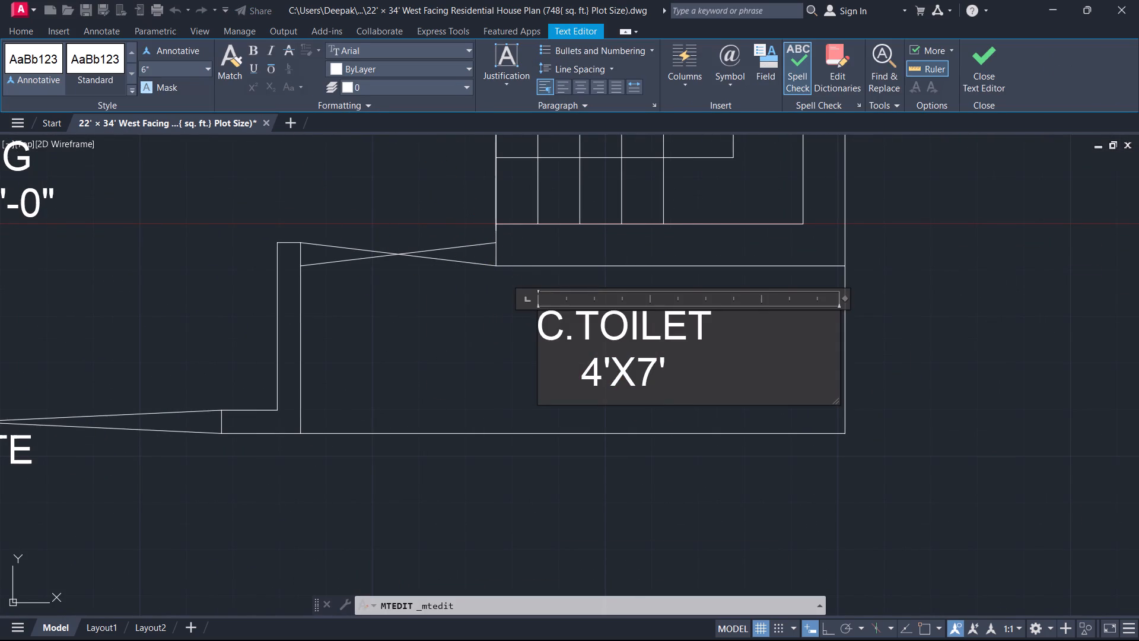
scroll(610, 294, down, 2)
scroll(638, 333, up, 3)
middle_drag(638, 333, 733, 333)
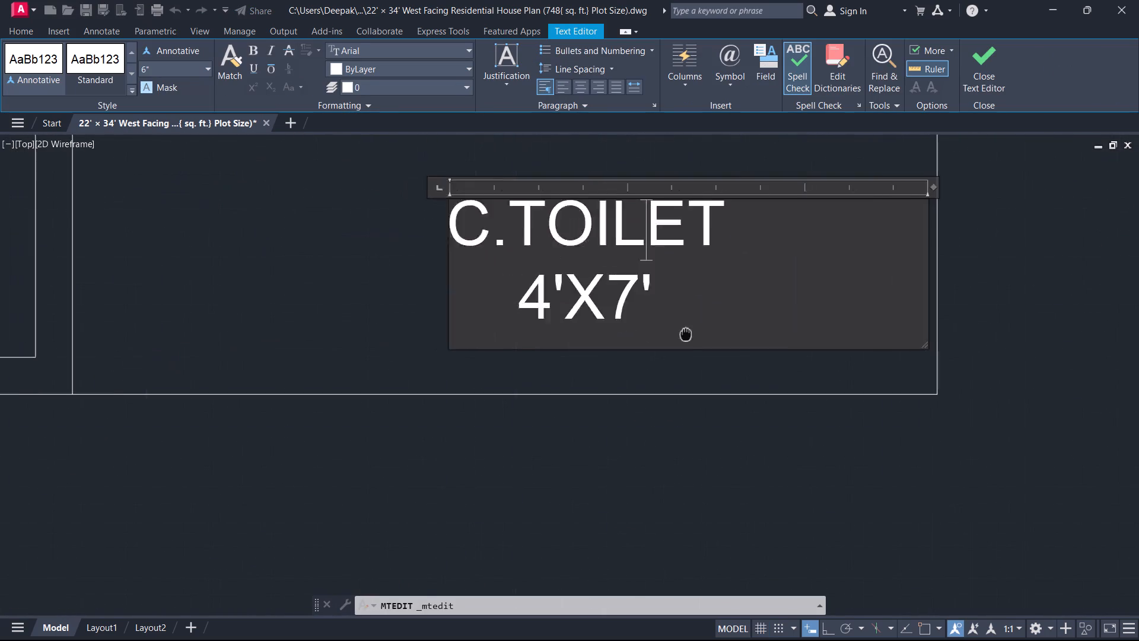
middle_drag(733, 333, 774, 341)
drag(761, 302, 399, 204)
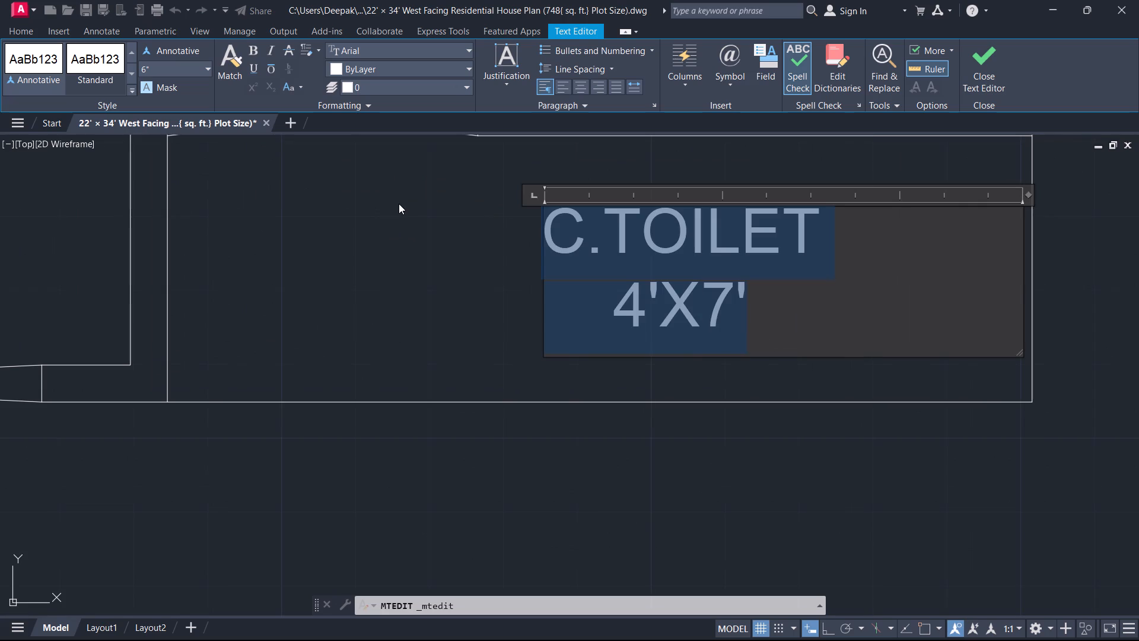
key(v)
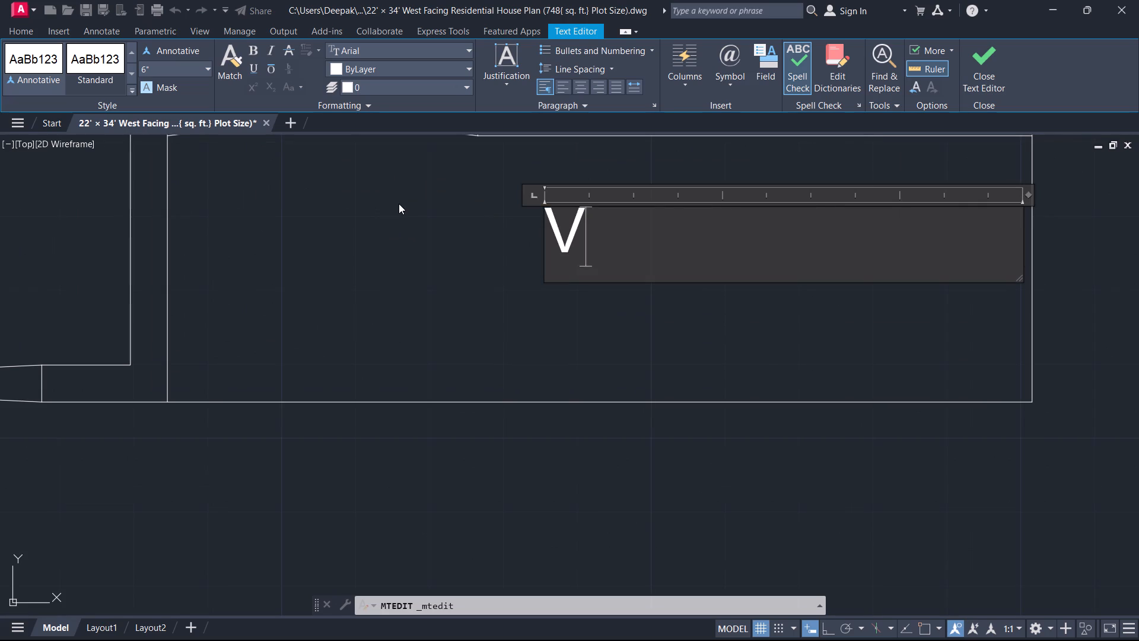
text(ERA)
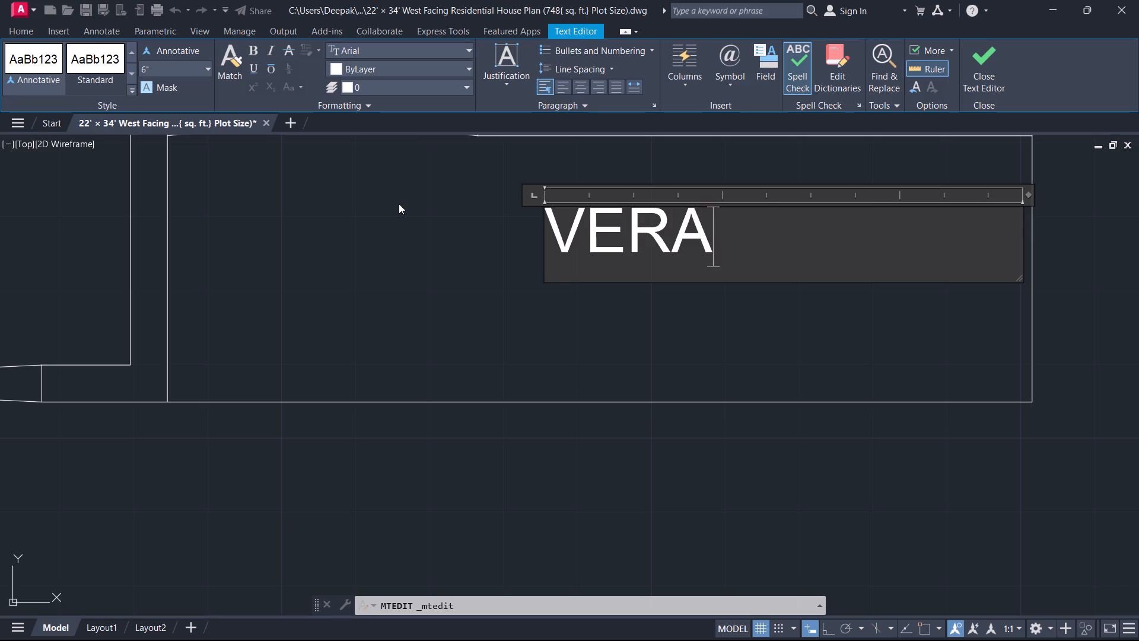
text(MD)
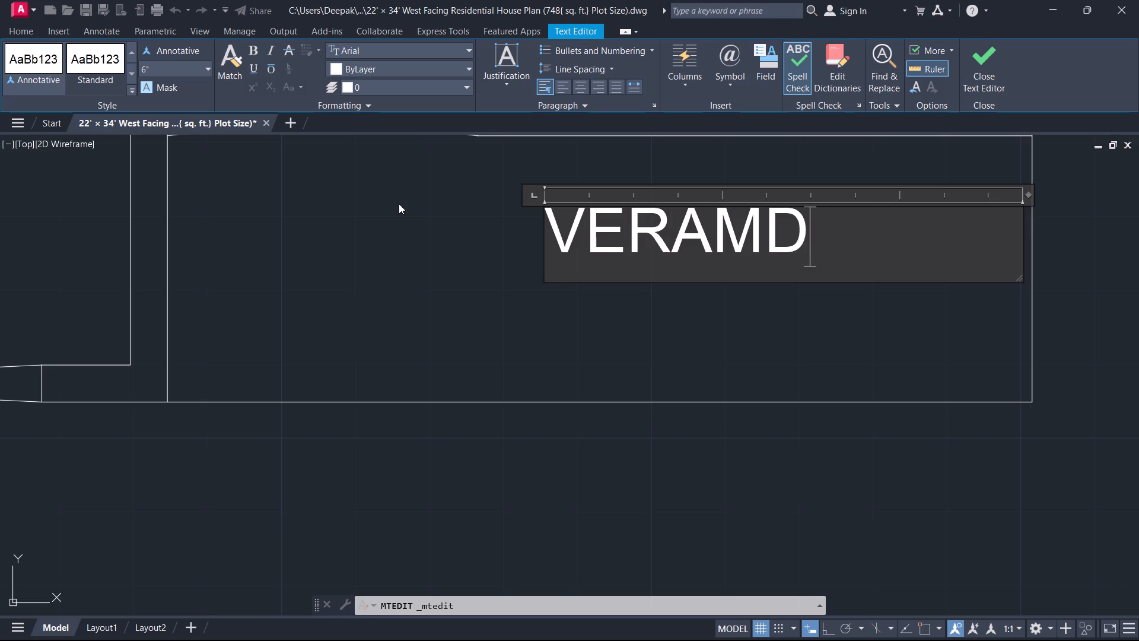
key(h)
key(BackSpace)
key(BackSpace)
key(BackSpace)
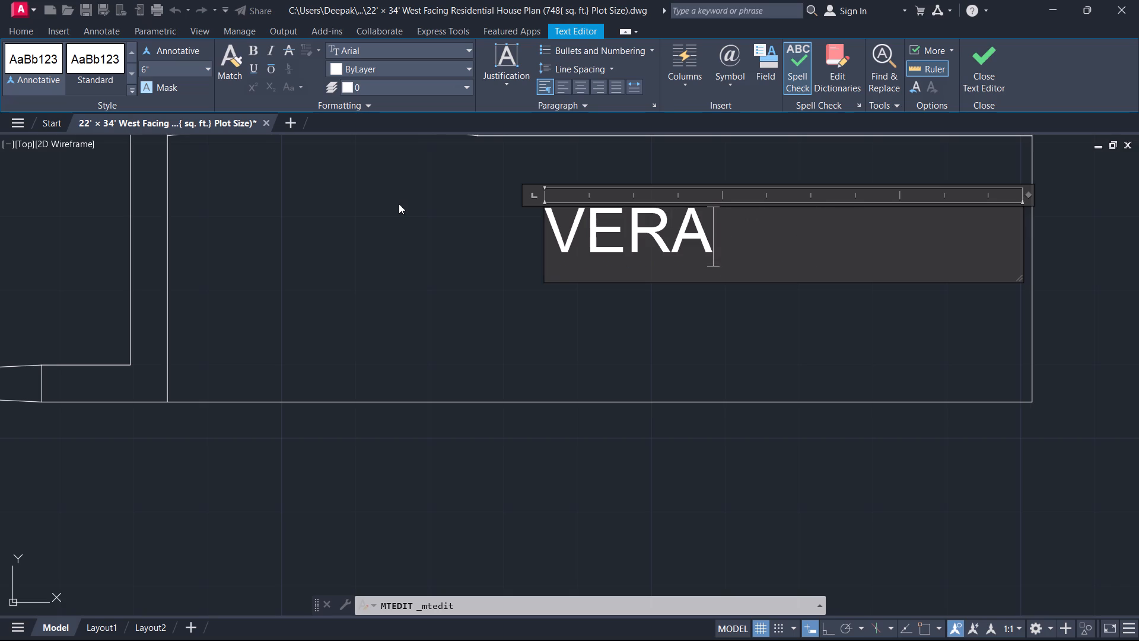
text(ND)
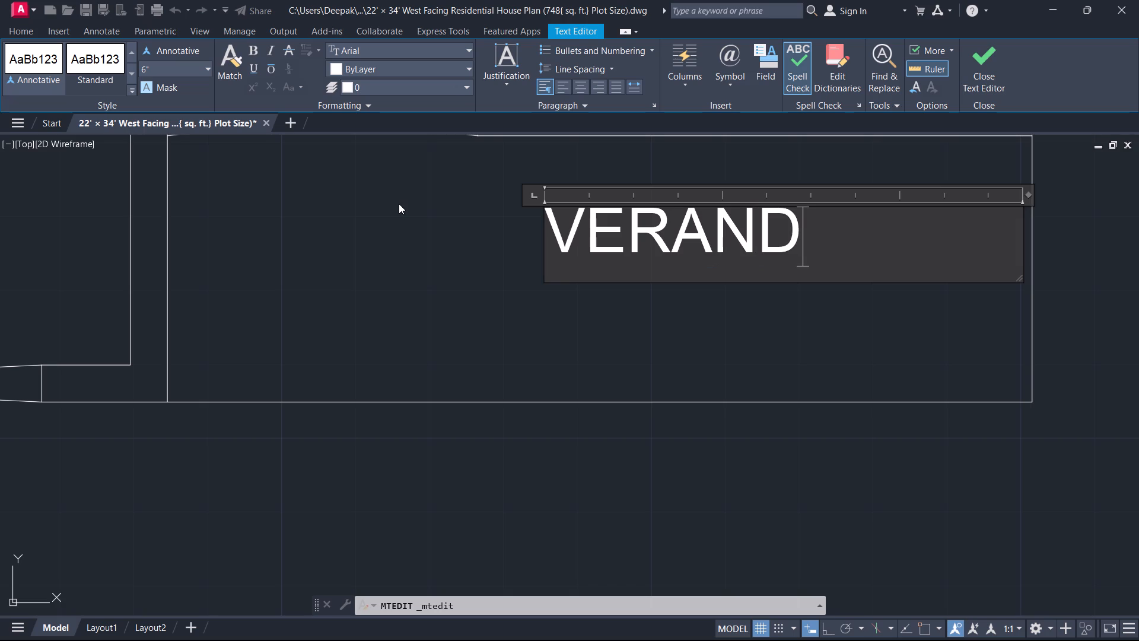
text(HA)
key(BackSpace)
key(BackSpace)
text(AH)
Add the second line 4'-0" WIDE to the VERANDAH label and finish the text edit.
key(Return)
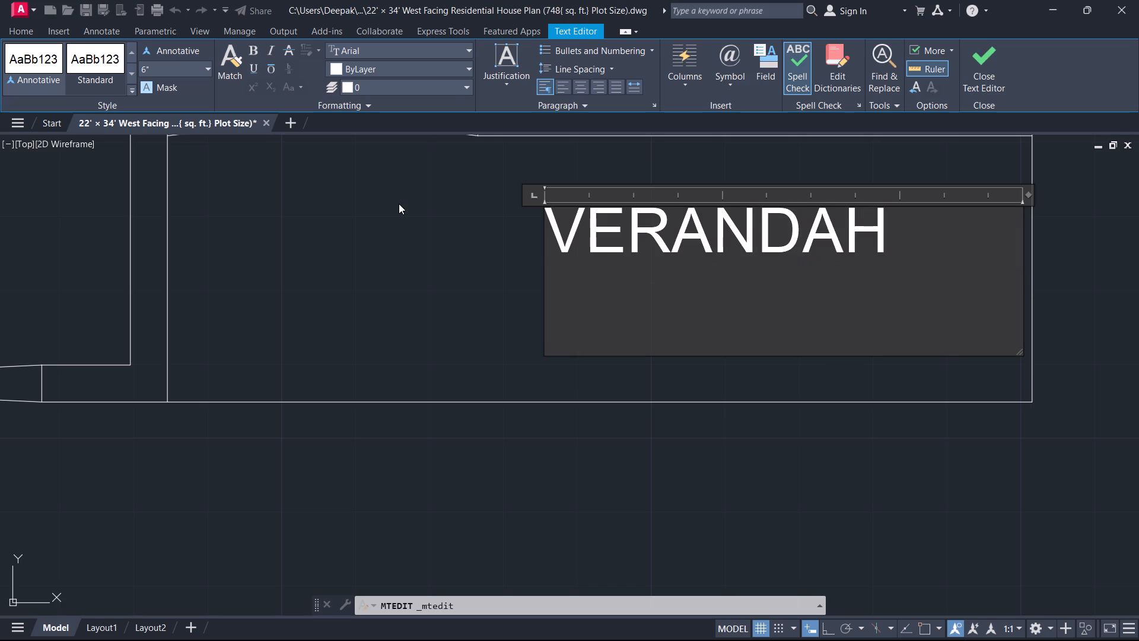
key(4)
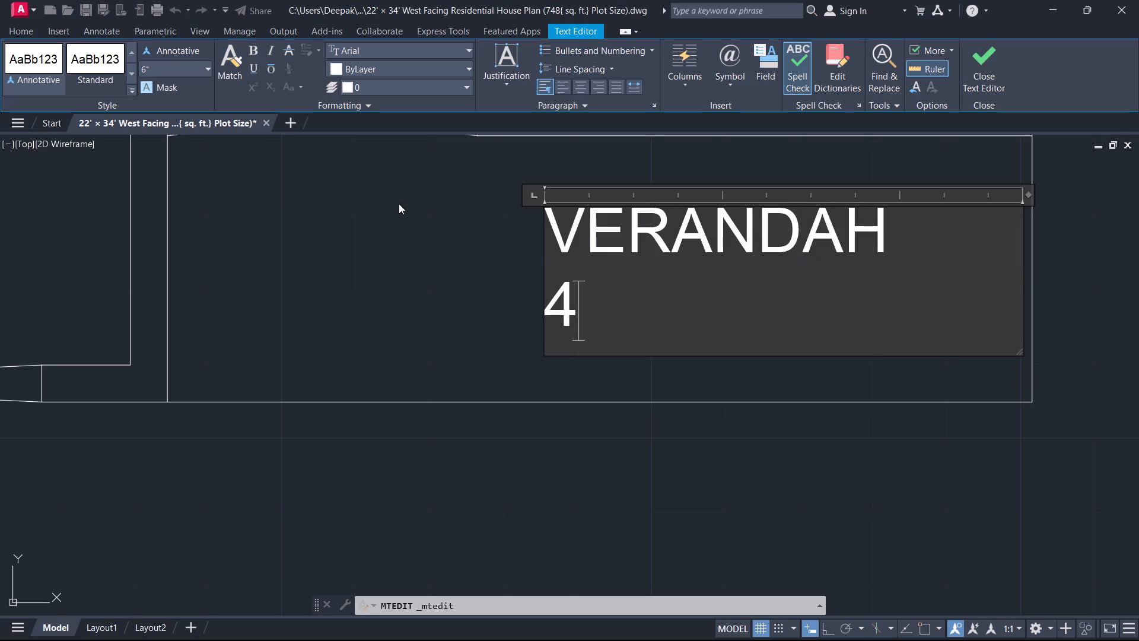
key(apostrophe)
text(-0")
key(space)
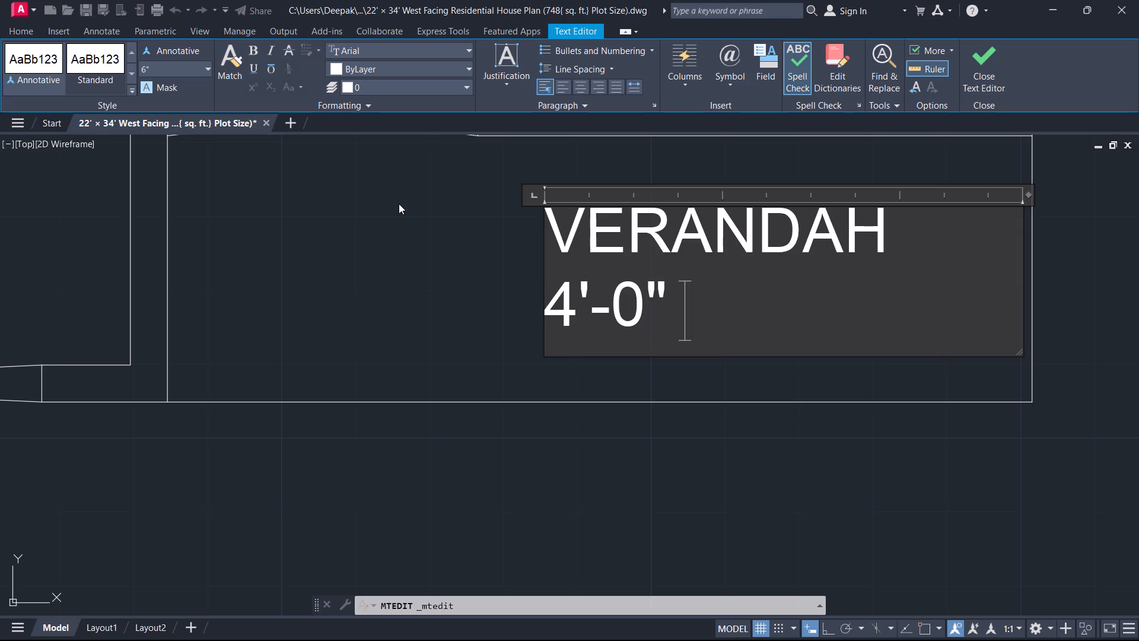
text(EIDE)
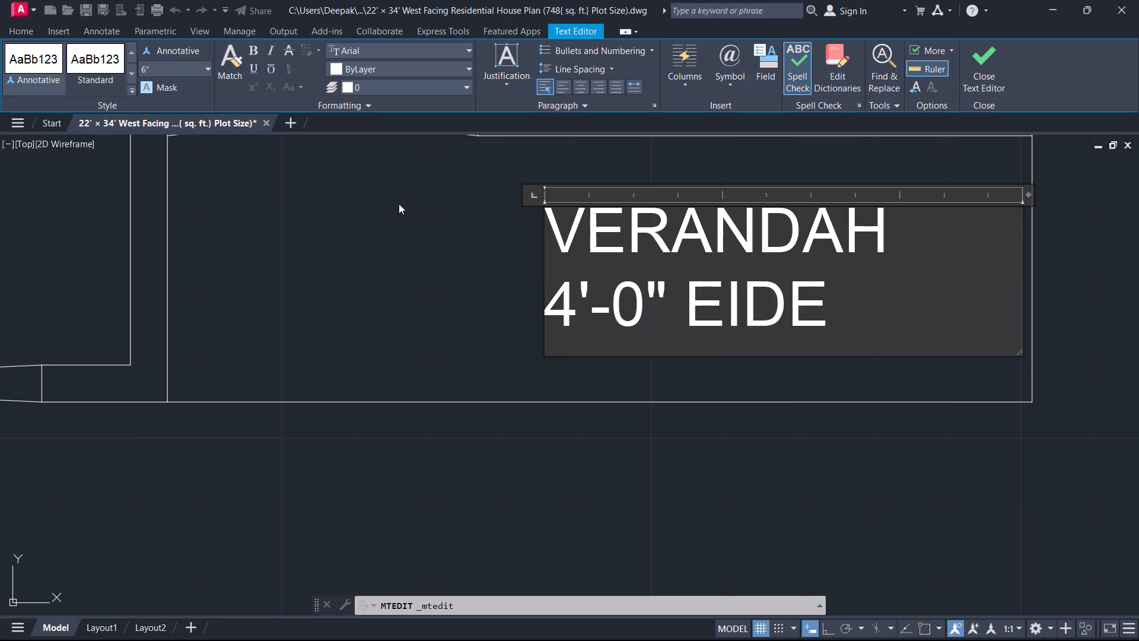
key(BackSpace)
key(BackSpace)
key(w)
key(BackSpace)
key(BackSpace)
key(BackSpace)
key(w)
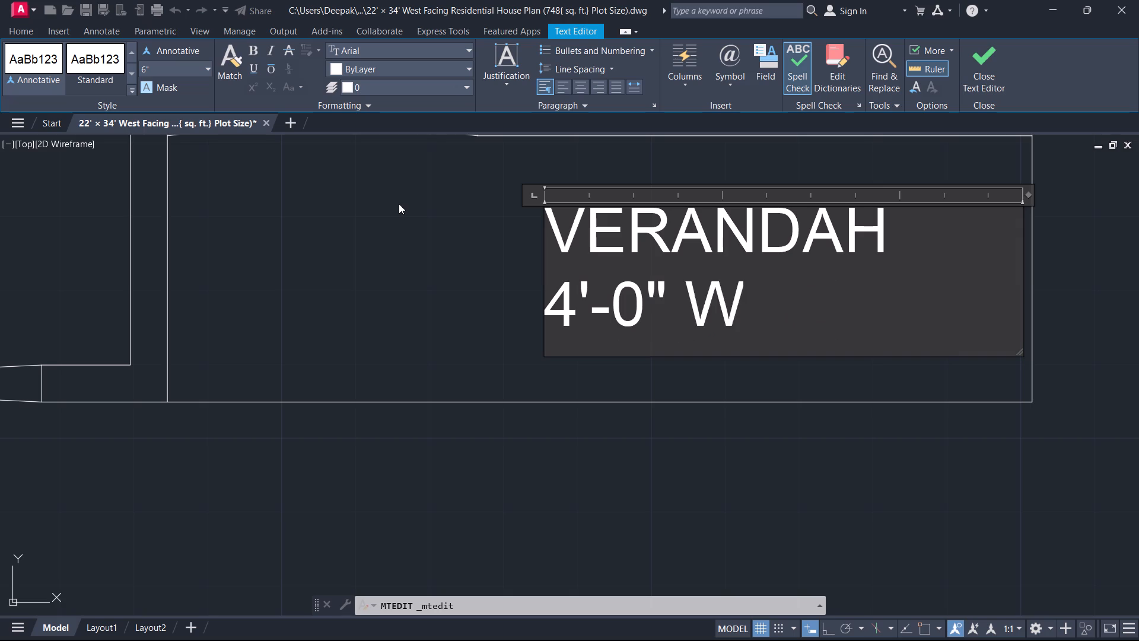
text(IDE)
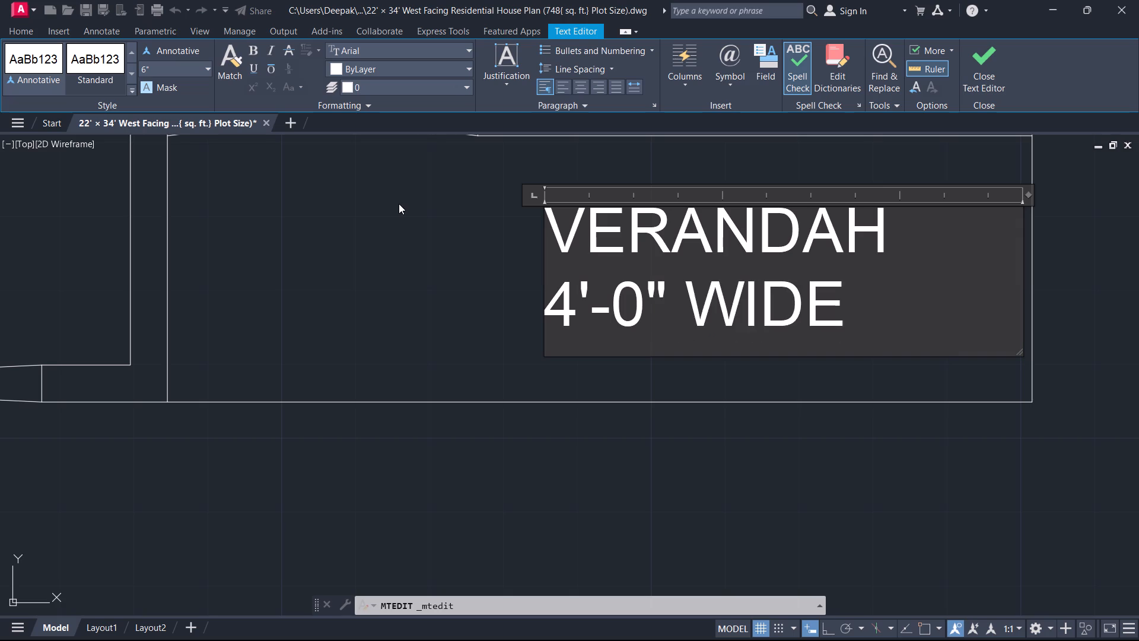
key(Return)
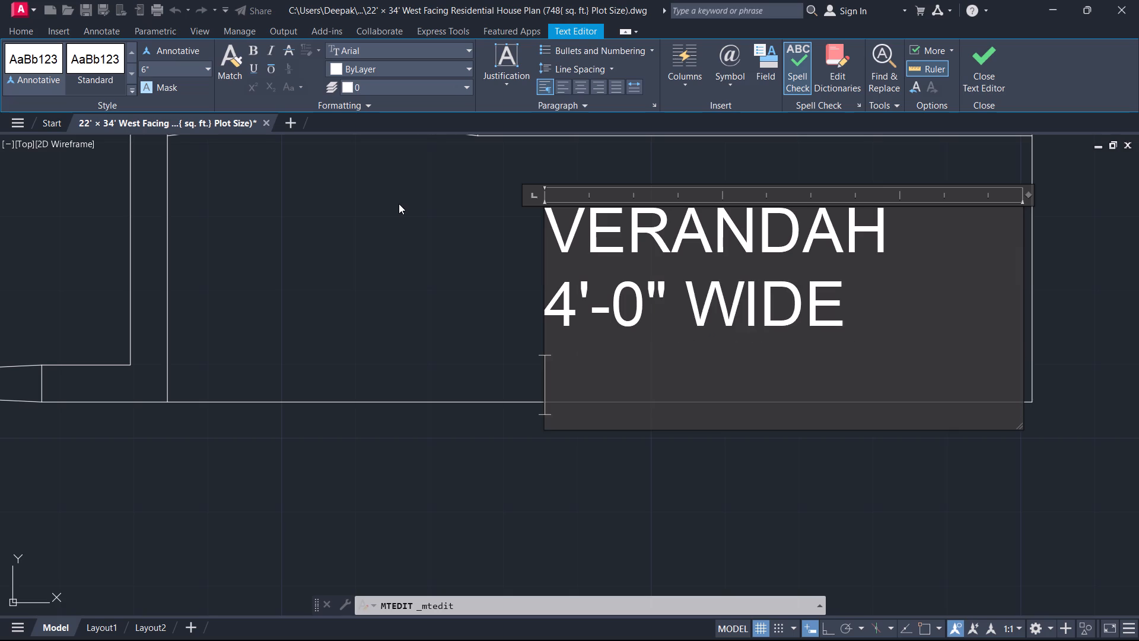
key(BackSpace)
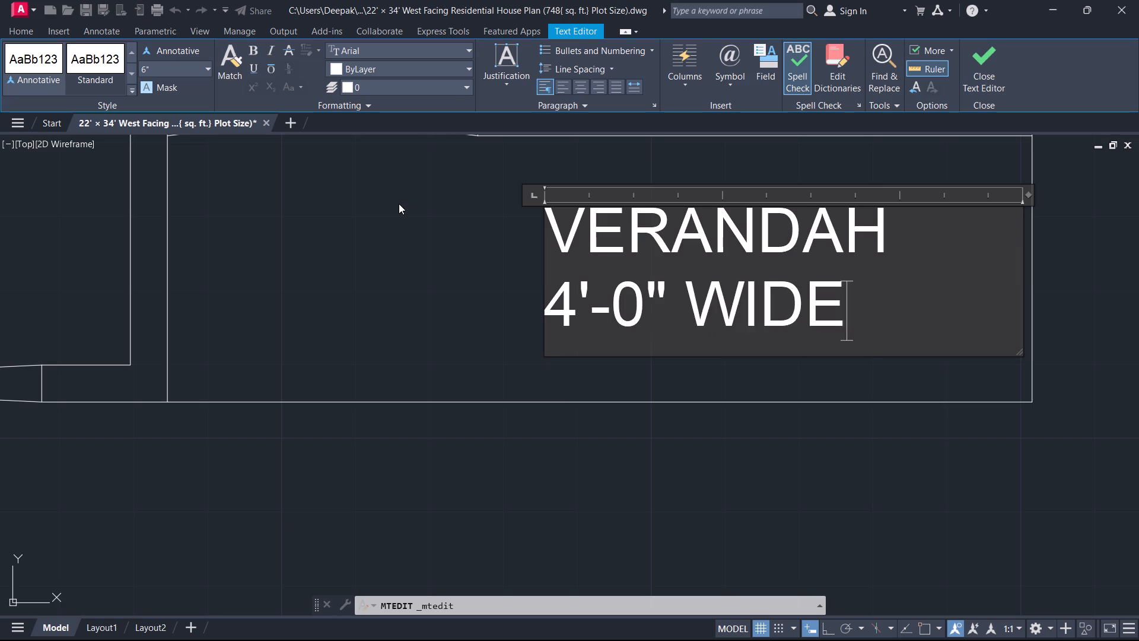
drag(991, 73, 971, 65)
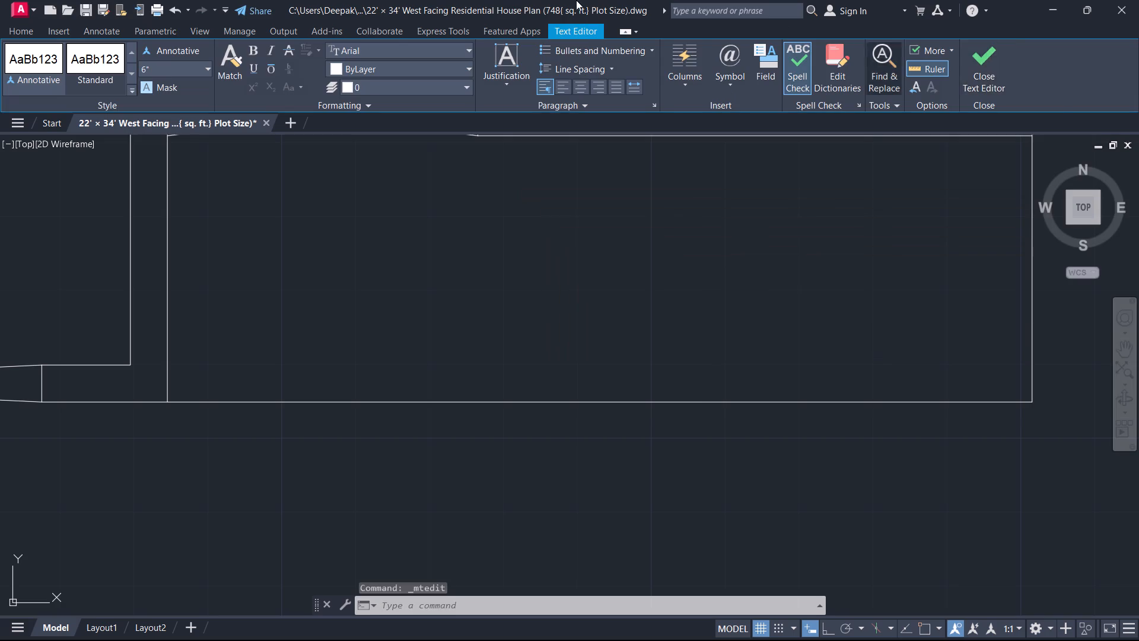
Review the labelled plan from the verandah and parking up to the toilets and the living/dining area.
scroll(523, 191, down, 2)
scroll(546, 292, down, 2)
middle_drag(613, 310, 689, 328)
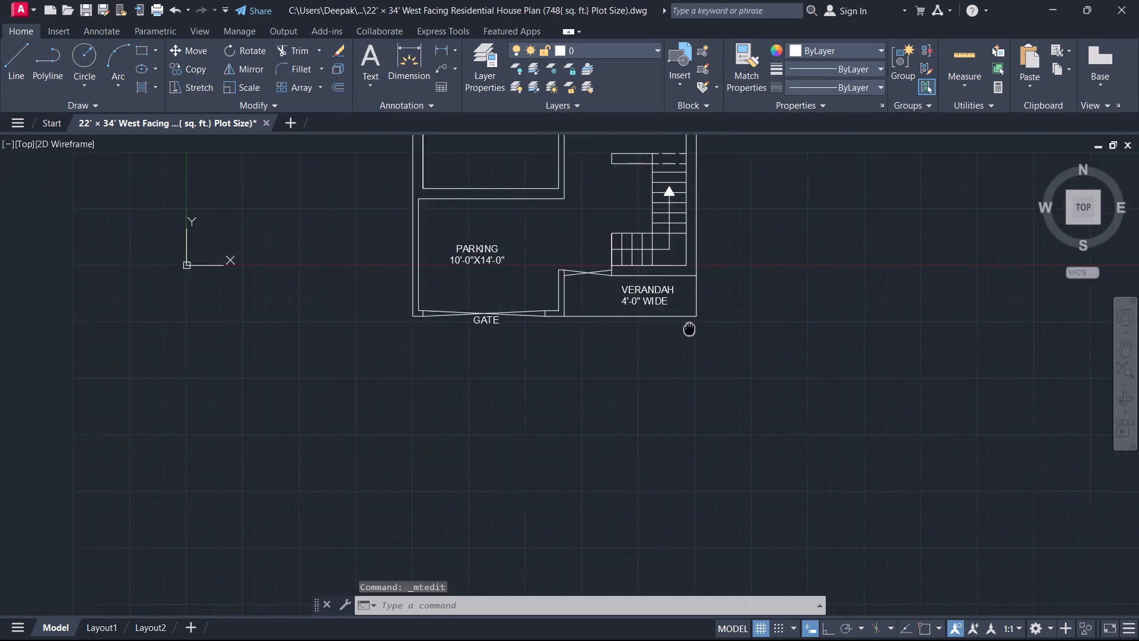
middle_drag(689, 328, 725, 332)
scroll(721, 331, up, 1)
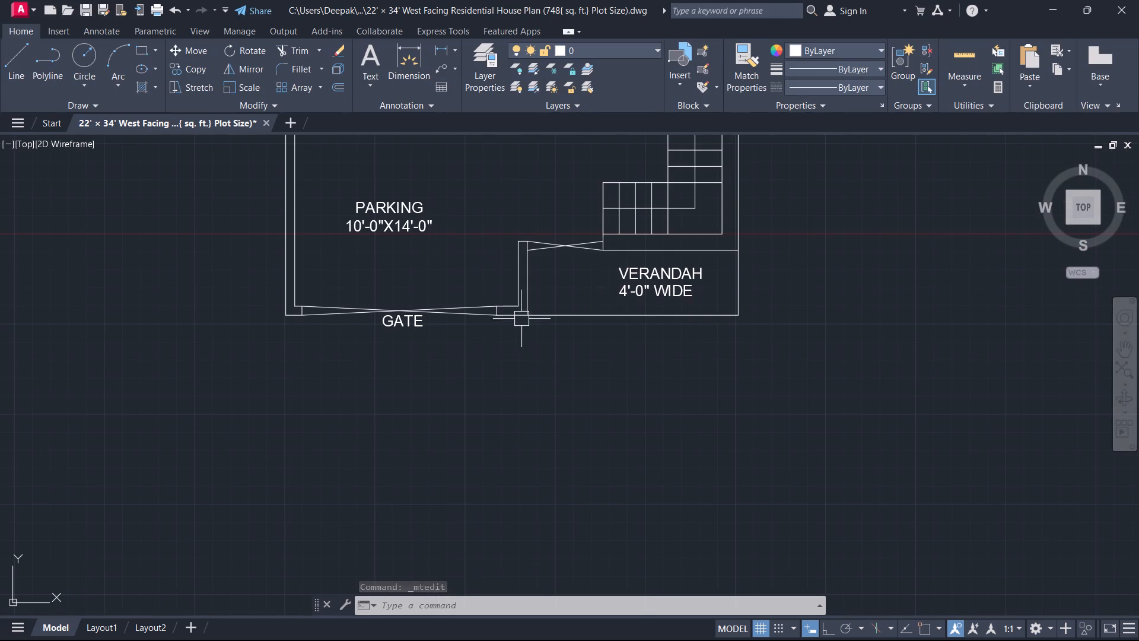
scroll(351, 80, down, 3)
middle_drag(368, 172, 726, 310)
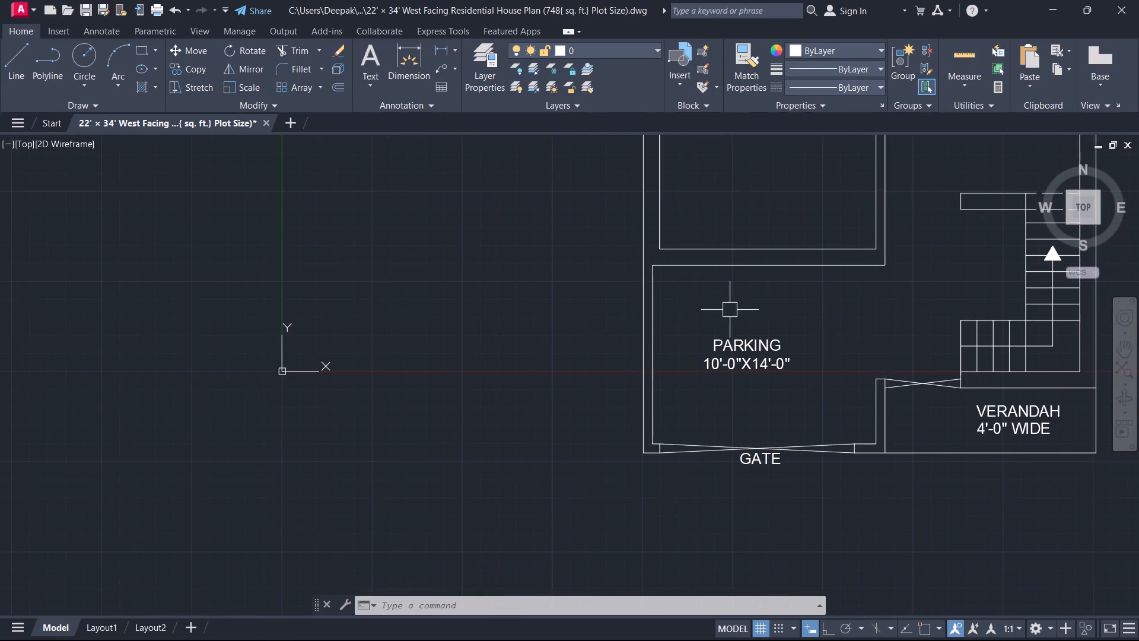
scroll(717, 278, down, 1)
middle_drag(840, 234, 844, 236)
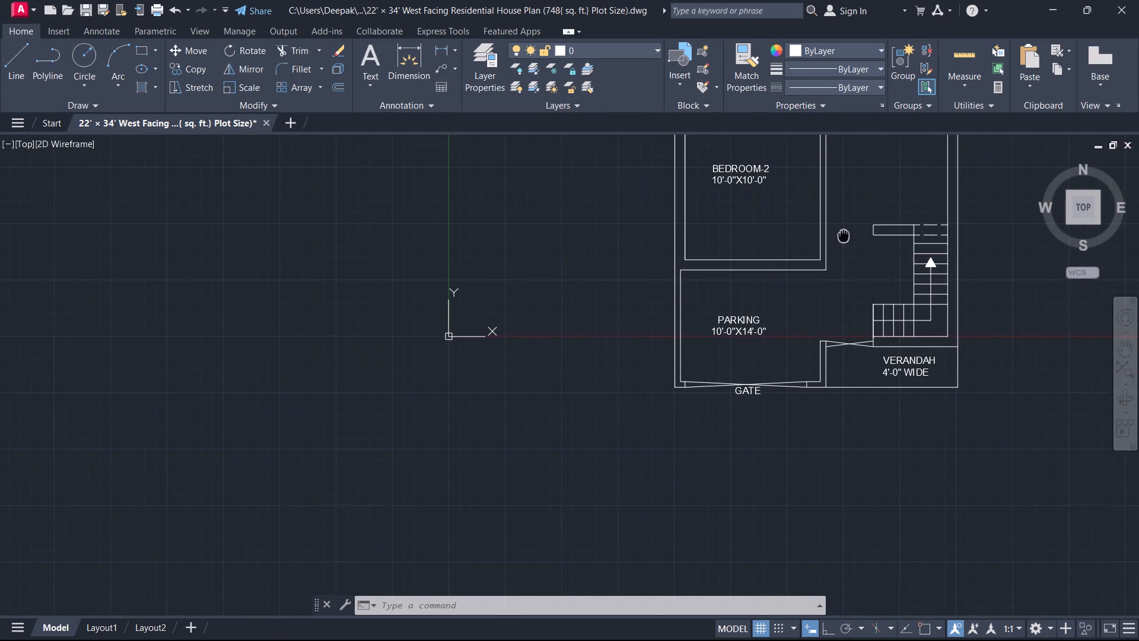
middle_drag(844, 236, 813, 315)
middle_drag(766, 358, 766, 375)
middle_drag(809, 309, 439, 392)
middle_drag(481, 433, 487, 426)
middle_drag(496, 381, 541, 343)
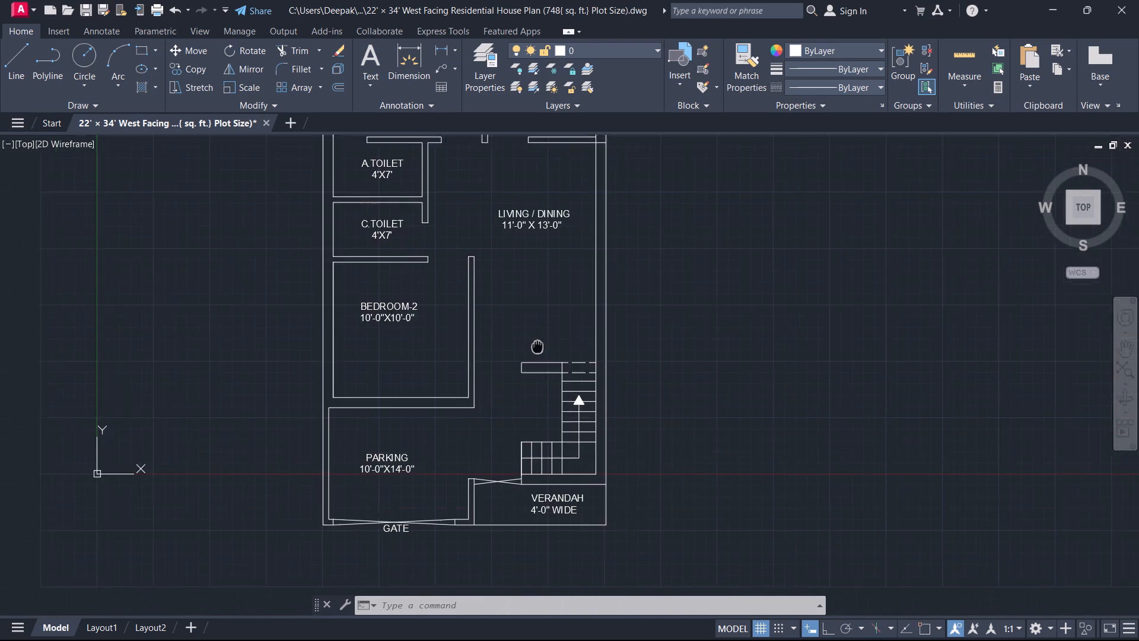
middle_drag(541, 343, 552, 337)
Draw a 2" by 4.5" door jamb from the midpoint of the short wall's free end above the staircase, with object snap and ortho on.
scroll(552, 337, up, 1)
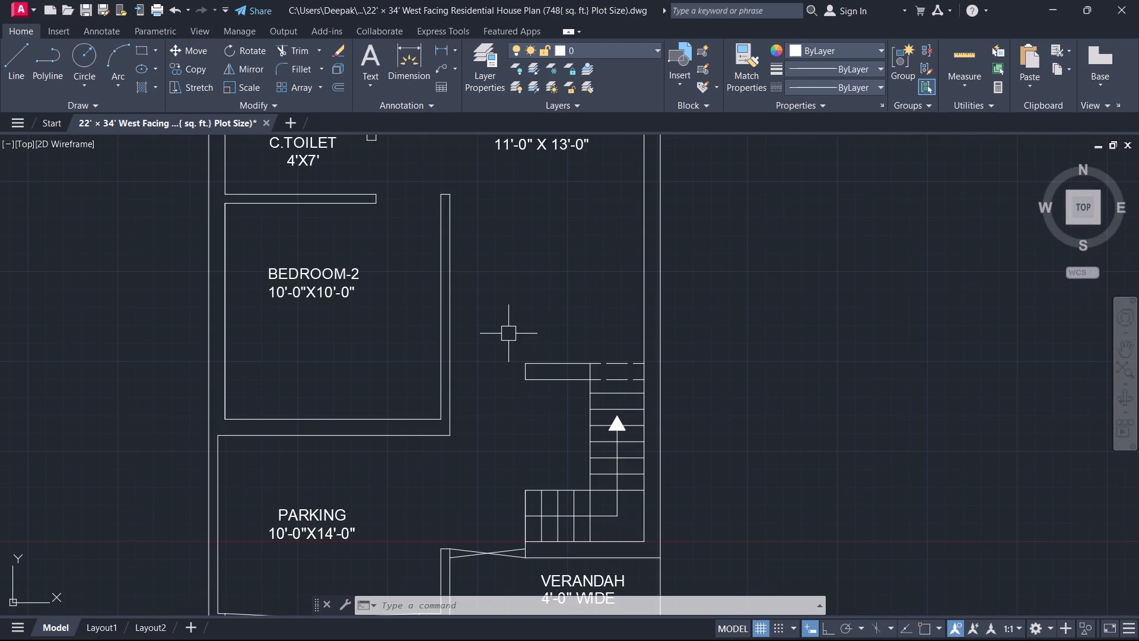
scroll(542, 427, up, 2)
text(L)
key(space)
scroll(542, 427, up, 1)
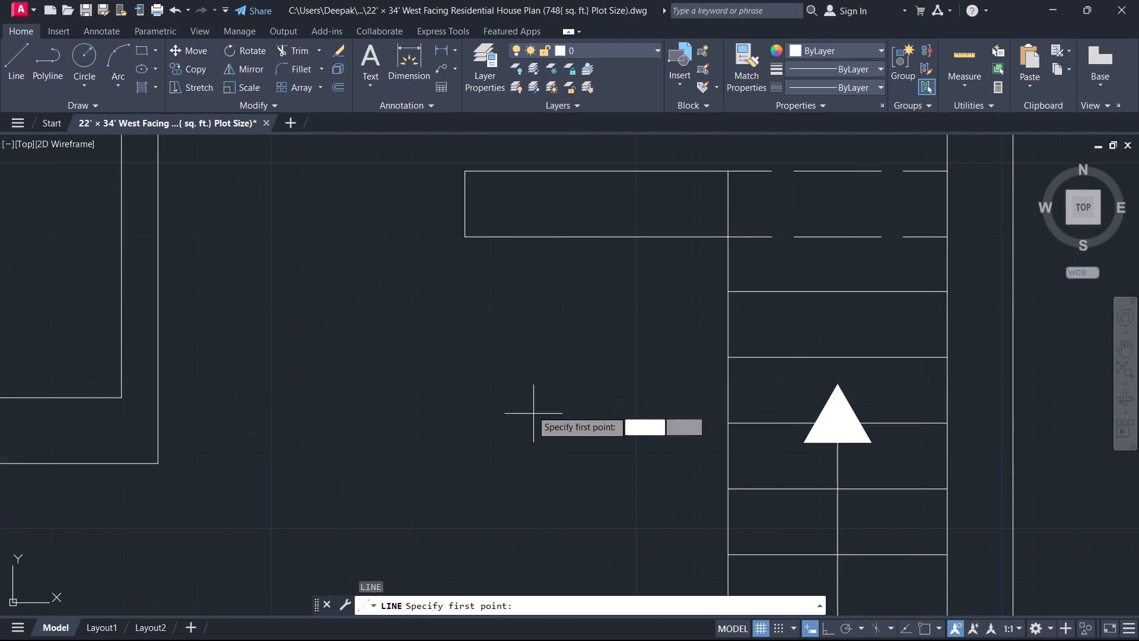
middle_drag(429, 287, 485, 457)
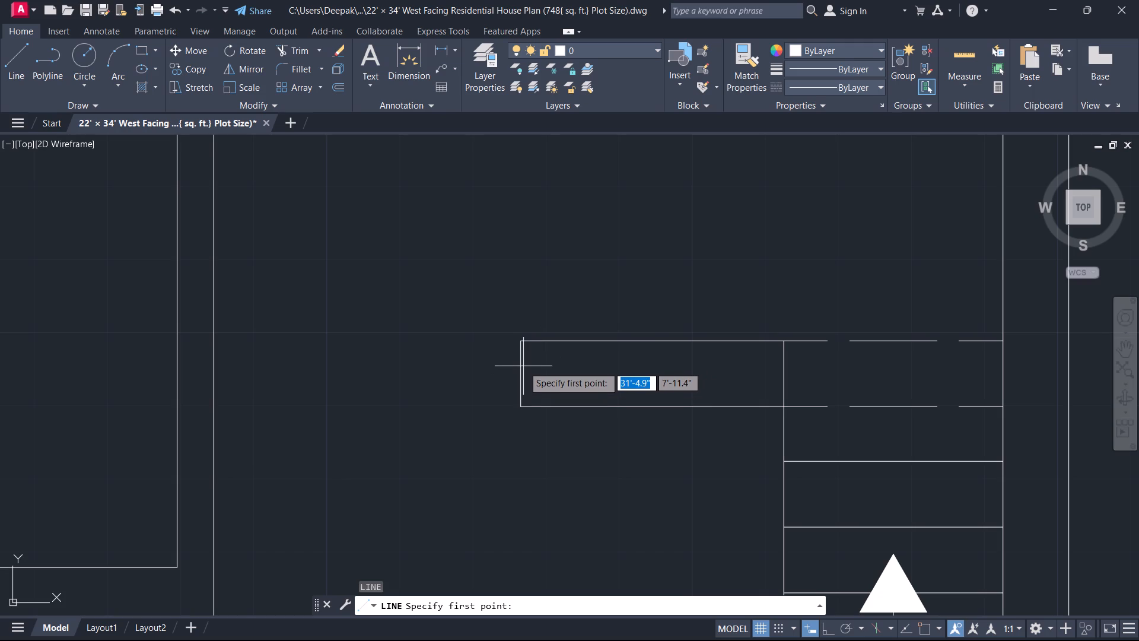
key(F3)
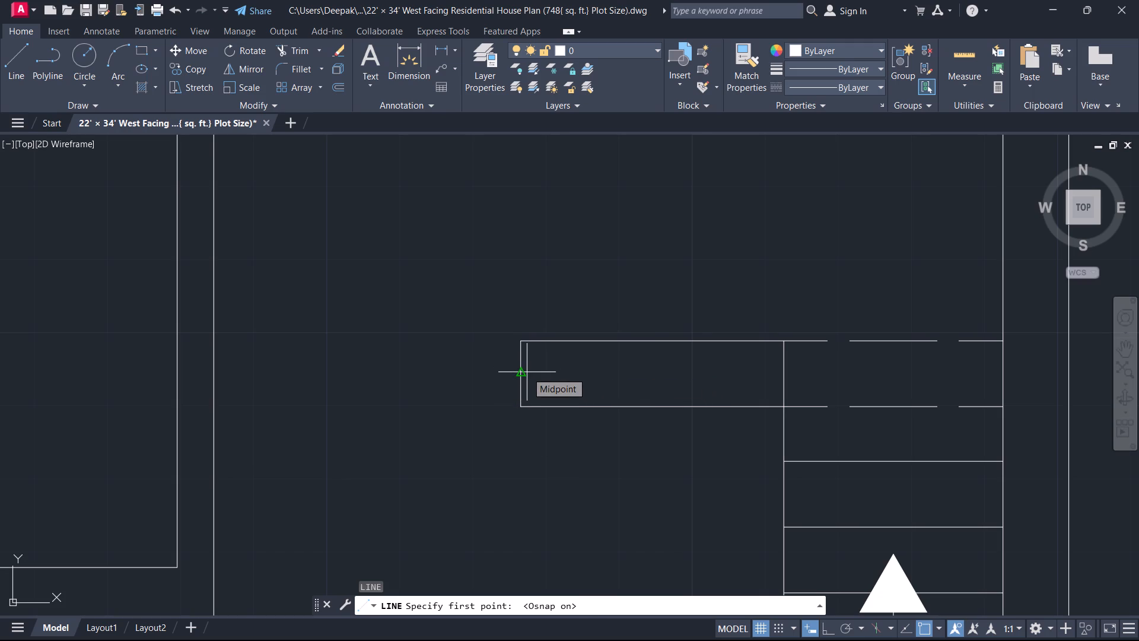
key(F8)
click(527, 372)
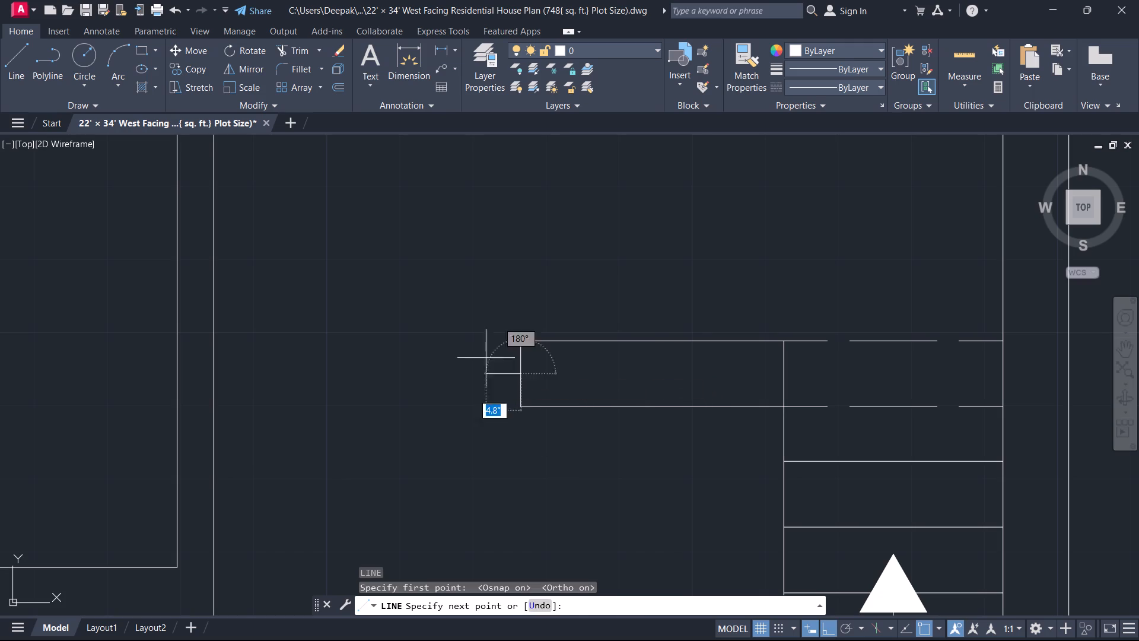
key(2)
key(Return)
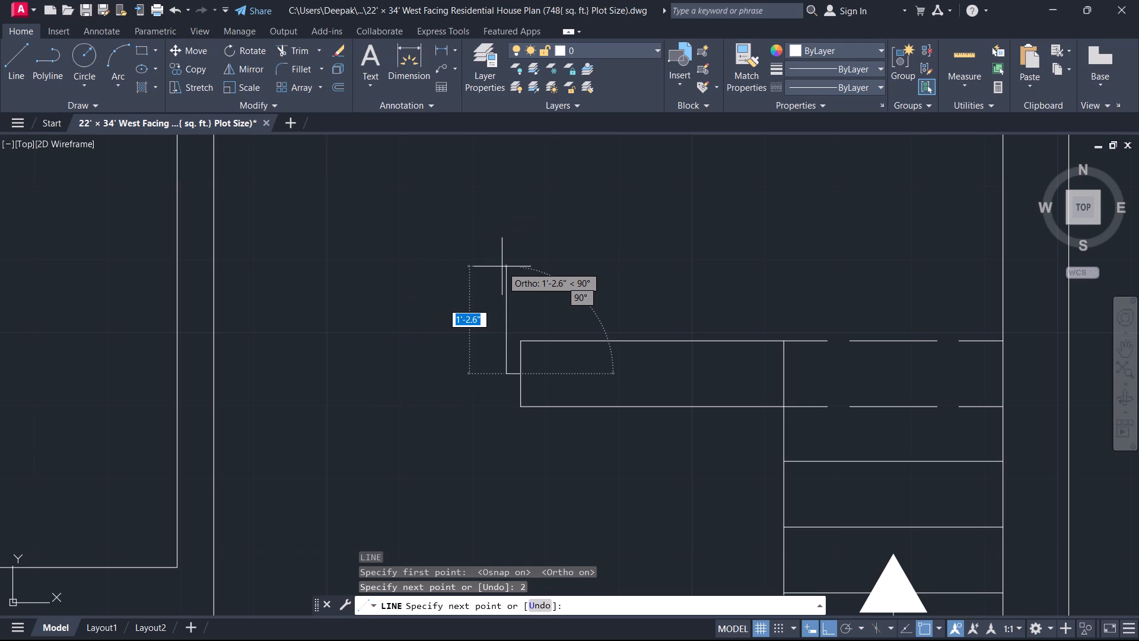
text(4.5)
key(Return)
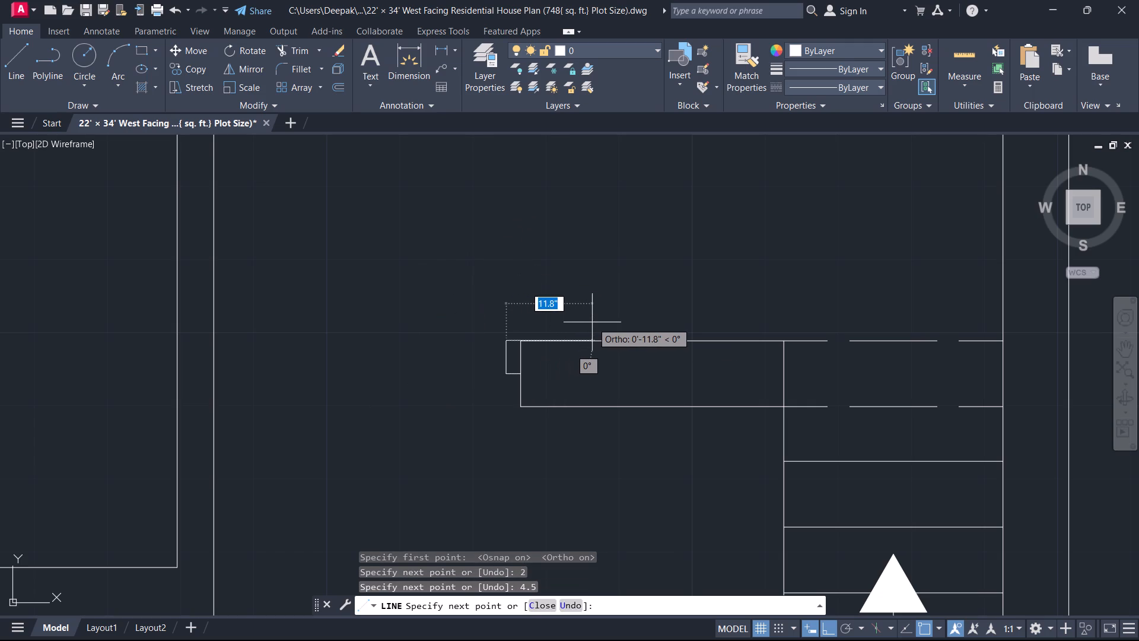
key(2)
key(Return)
key(Escape)
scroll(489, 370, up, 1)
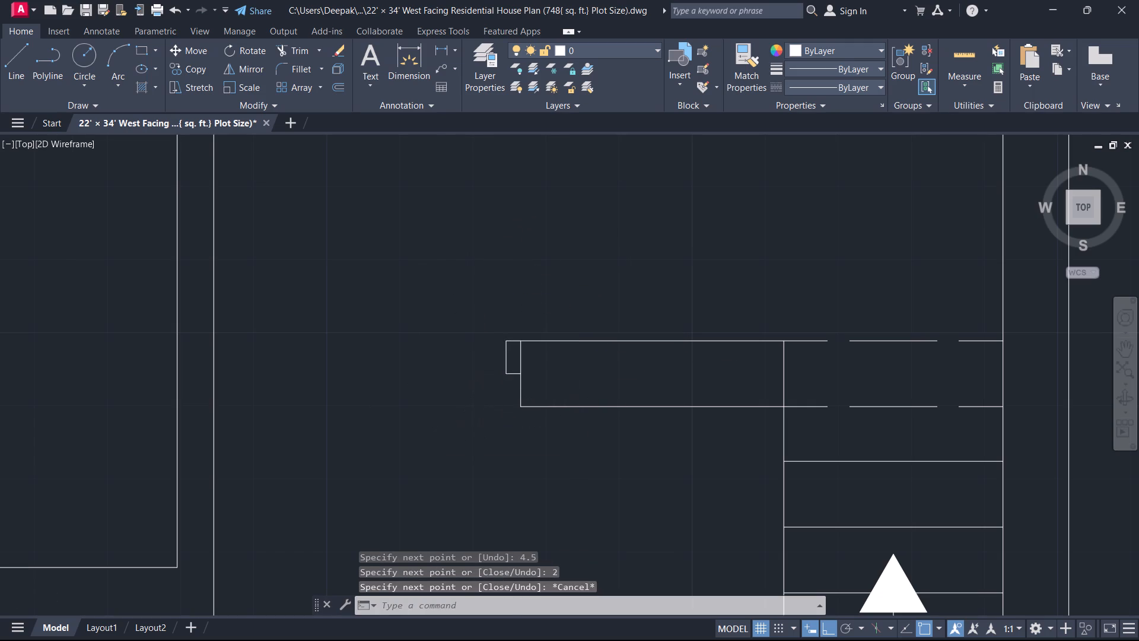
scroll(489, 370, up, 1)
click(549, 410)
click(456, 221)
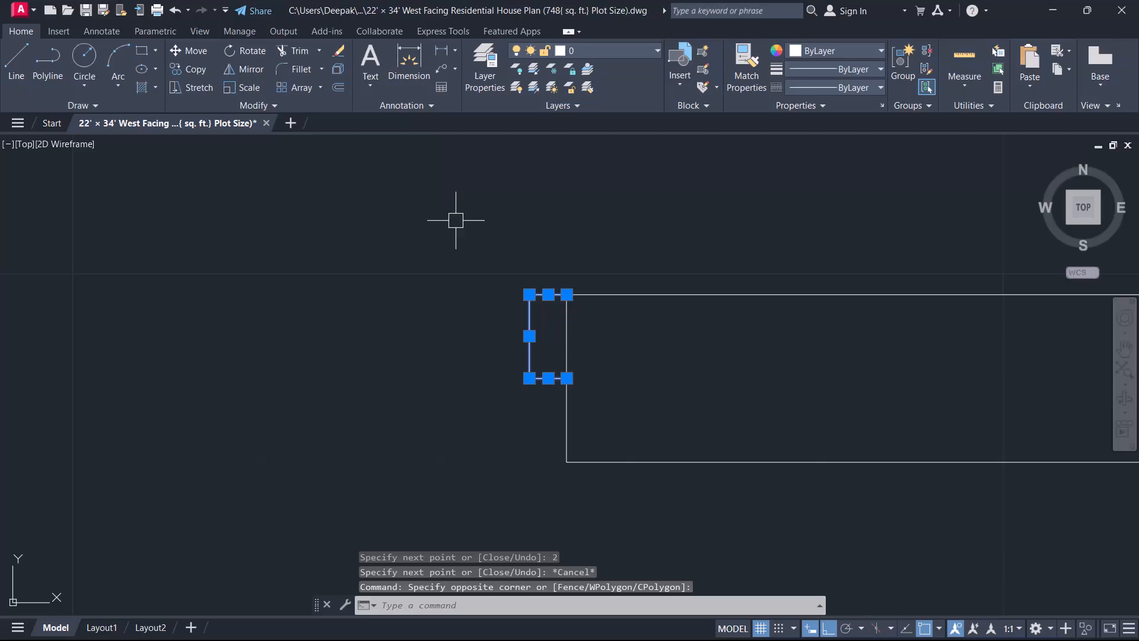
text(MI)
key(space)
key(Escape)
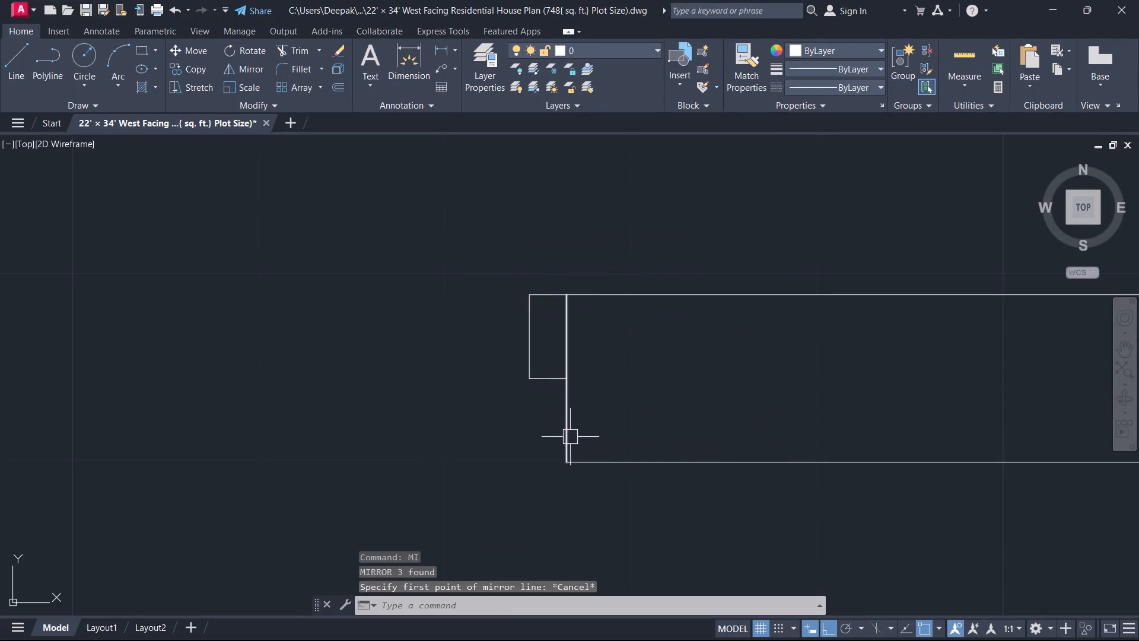
Copy the three door jamb lines from their lower wall-side corner straight across the opening onto the outer face of the BEDROOM-2 wall.
click(534, 408)
click(469, 242)
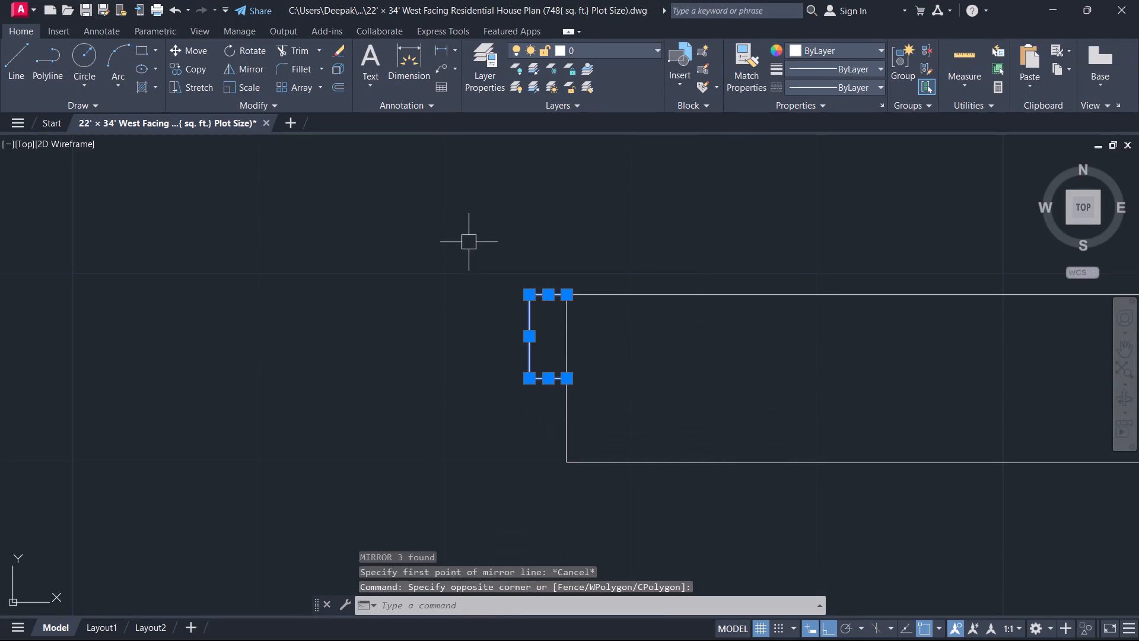
text(CO)
key(space)
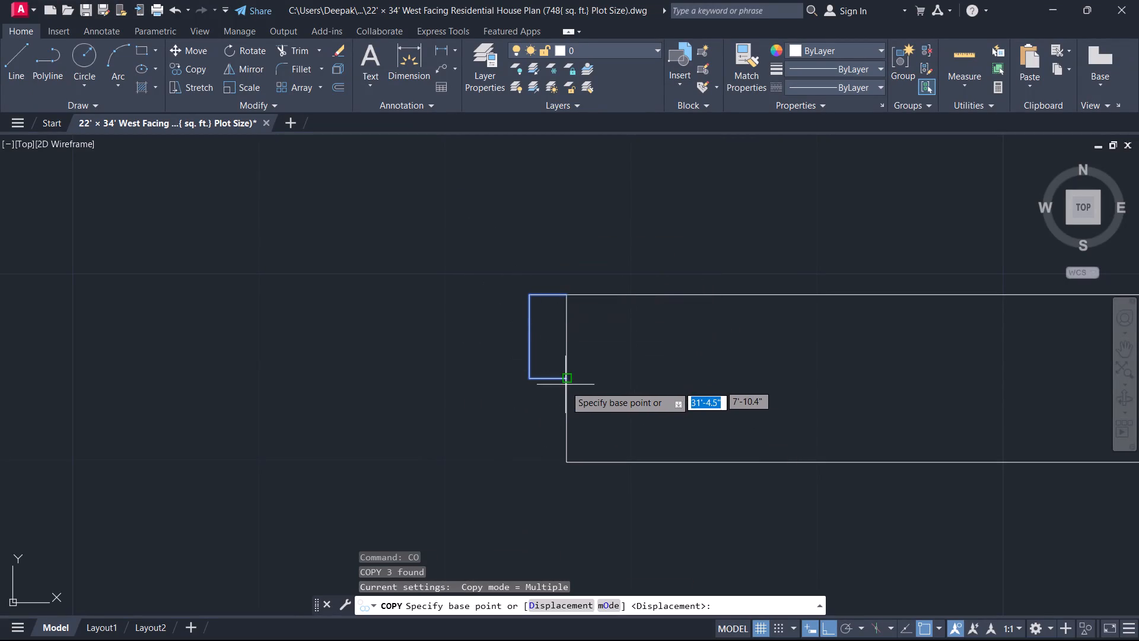
drag(572, 377, 564, 373)
scroll(491, 351, down, 5)
scroll(323, 367, up, 1)
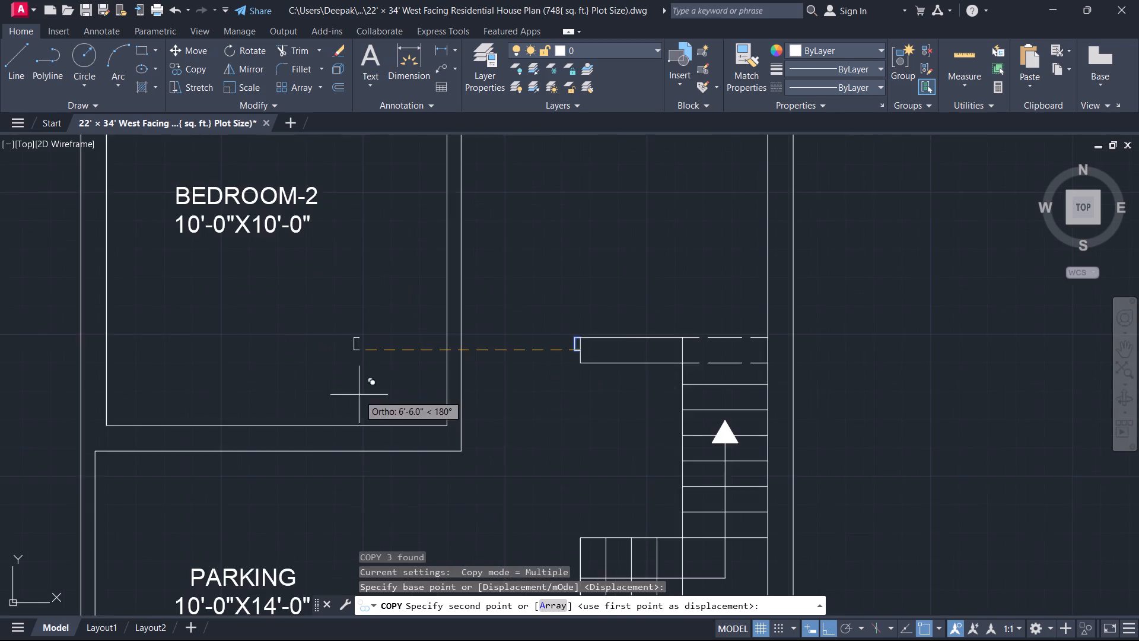
scroll(364, 392, up, 2)
scroll(530, 327, up, 2)
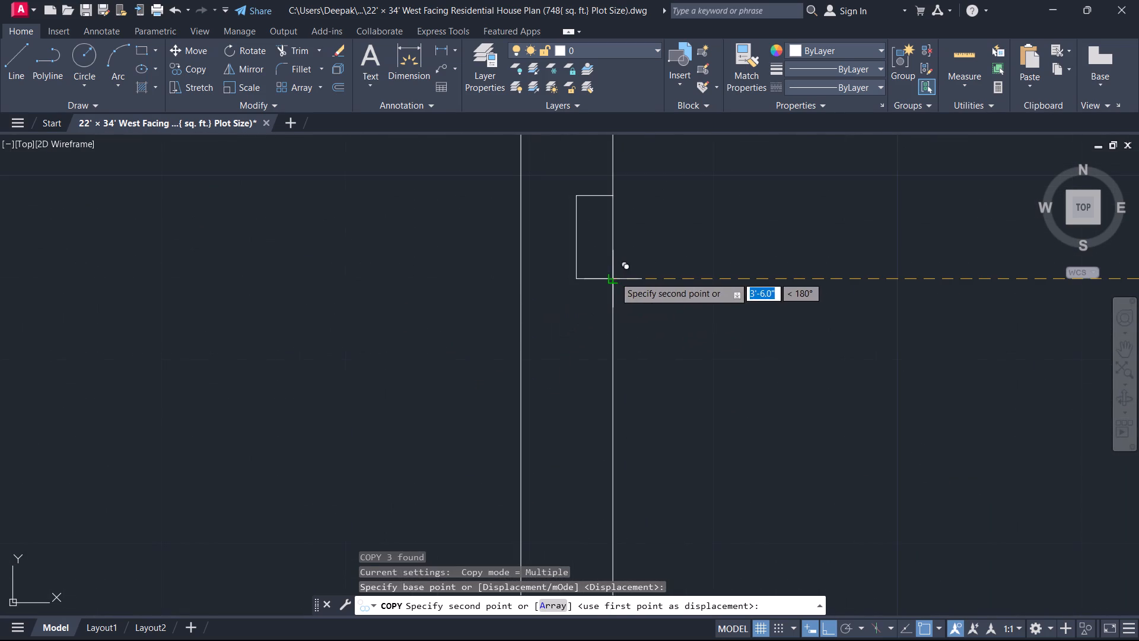
click(615, 277)
key(Escape)
Mirror the copied jamb about the BEDROOM-2 wall's outer face so it projects into the opening, erasing the source lines.
click(600, 294)
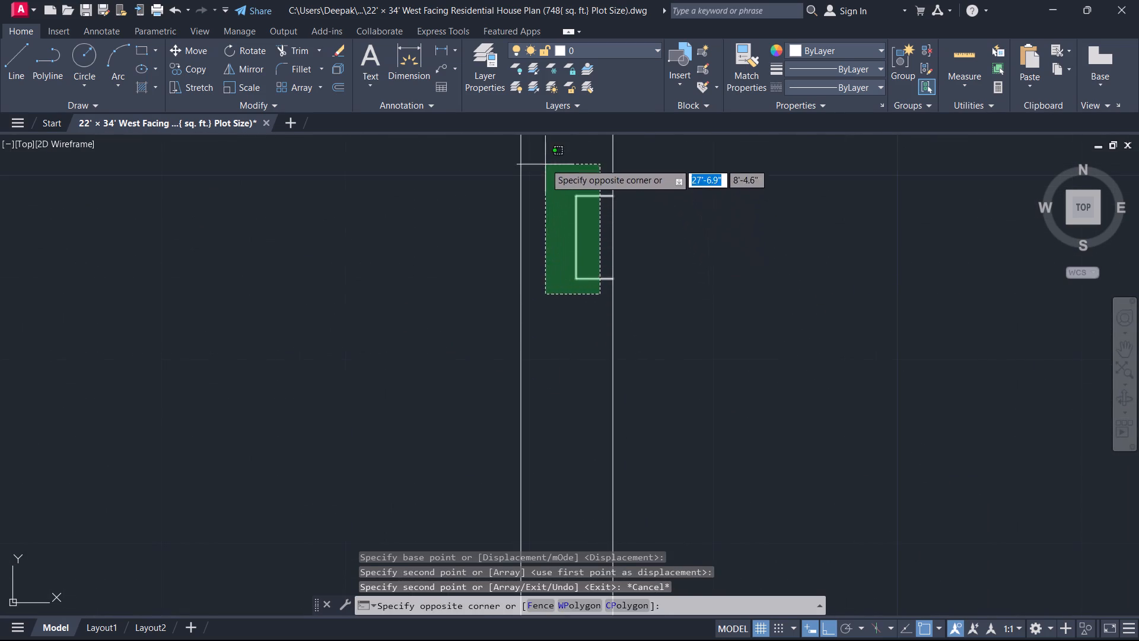
click(543, 156)
scroll(583, 314, down, 3)
middle_drag(580, 316, 464, 388)
scroll(478, 379, up, 4)
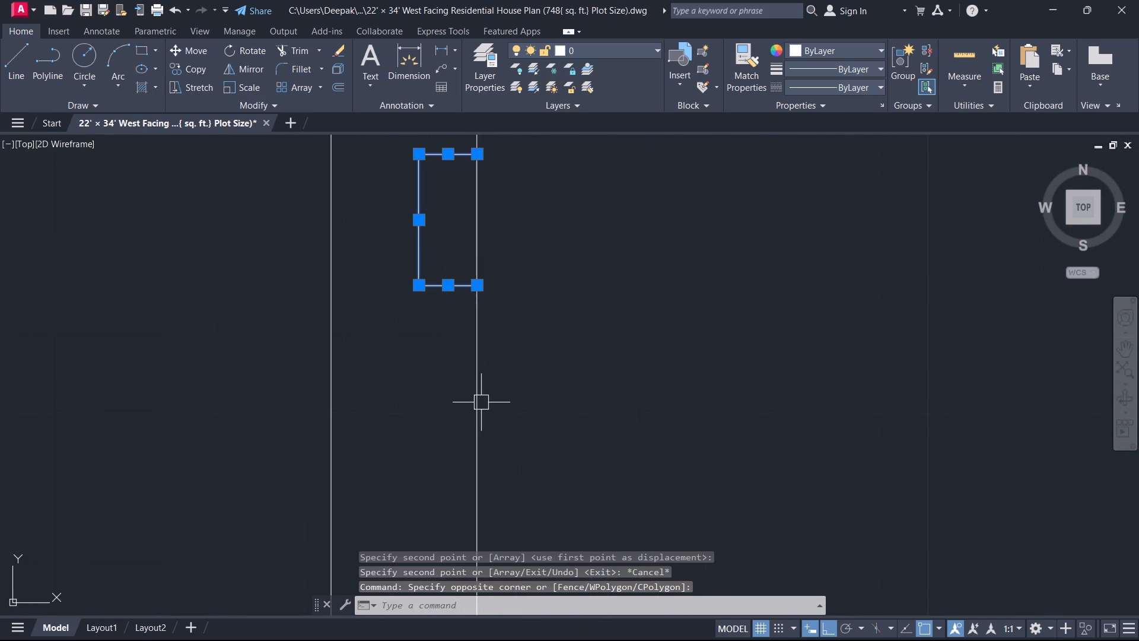
text(MI)
key(space)
click(481, 402)
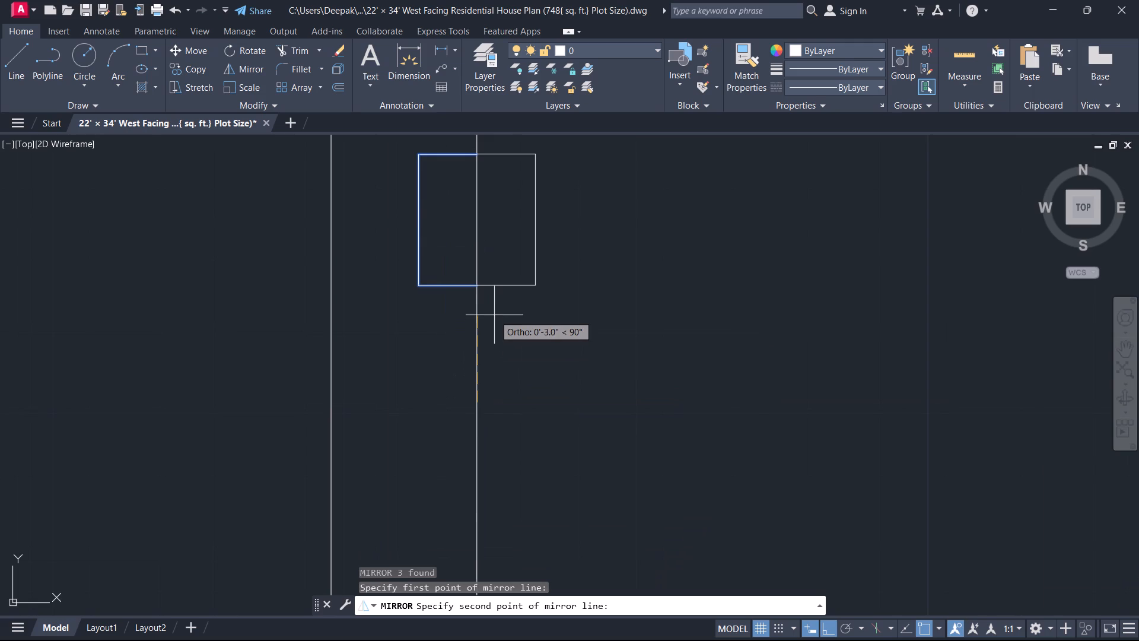
click(475, 320)
drag(511, 364, 476, 321)
key(Escape)
Draw a horizontal line across the door opening between the upper inner corners of the two jambs.
scroll(541, 310, down, 5)
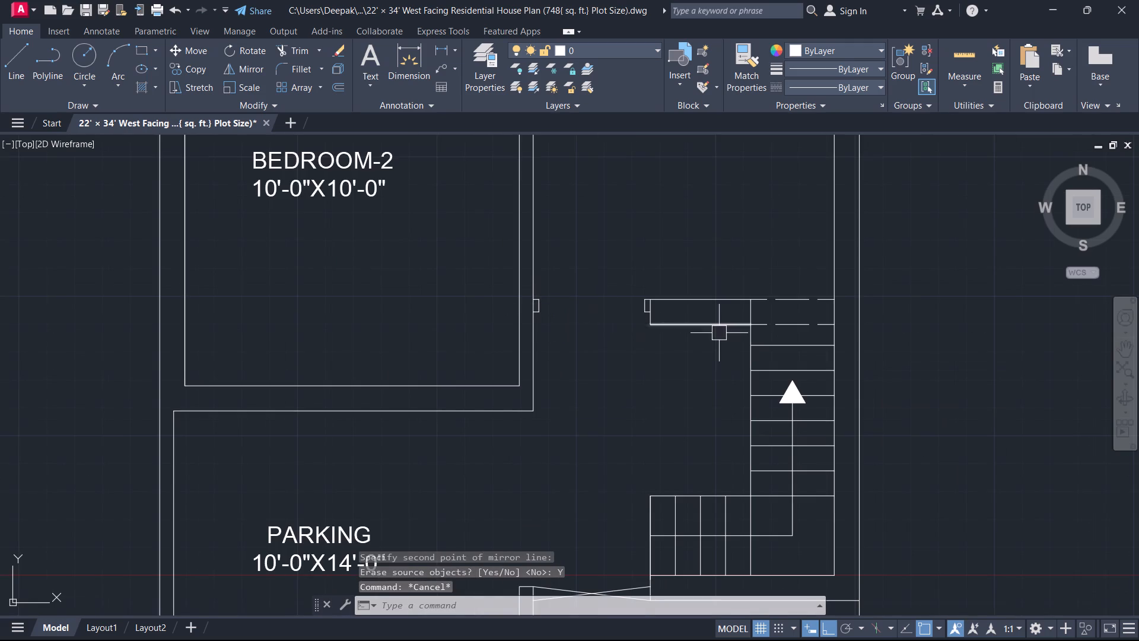
scroll(659, 323, up, 3)
scroll(615, 299, up, 1)
middle_drag(614, 299, 679, 442)
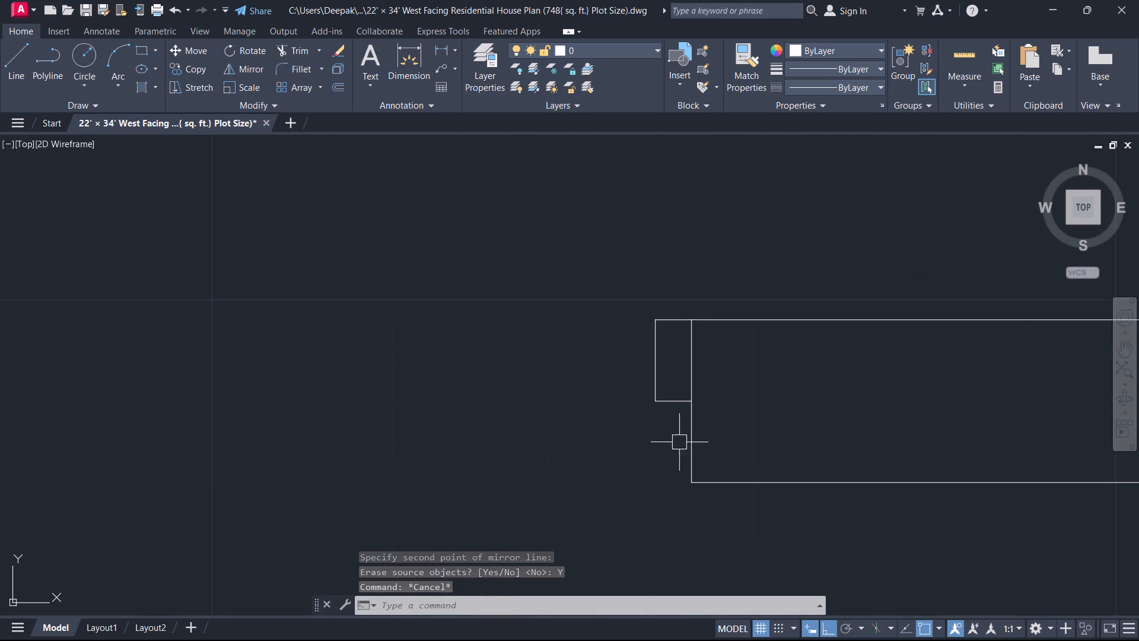
key(l)
key(space)
click(657, 324)
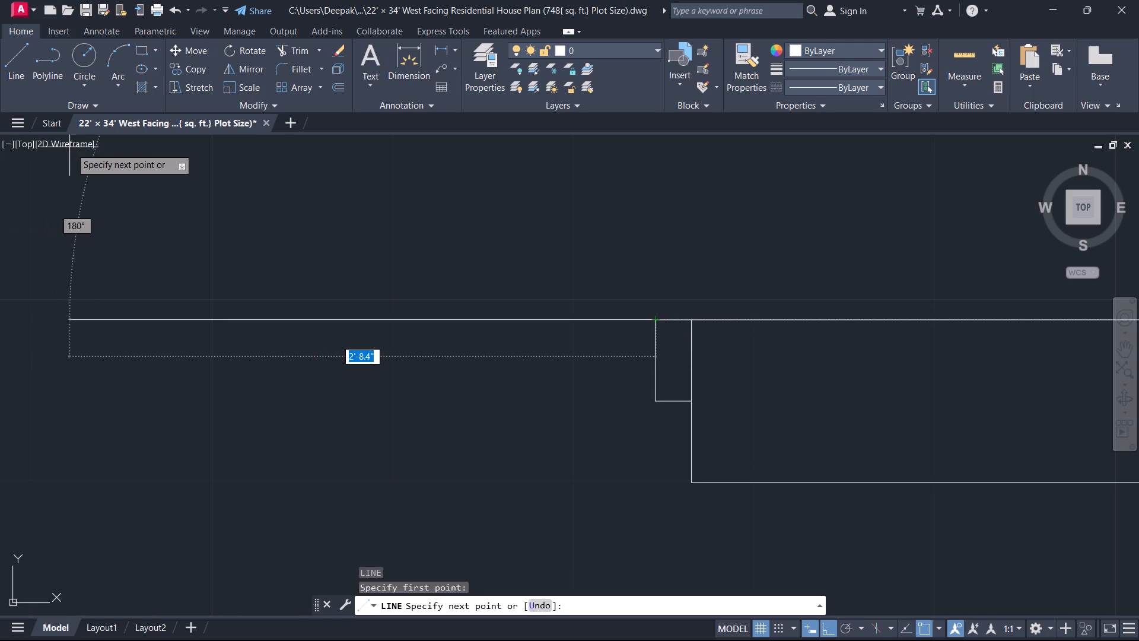
scroll(215, 224, down, 4)
middle_drag(215, 224, 363, 228)
scroll(215, 224, up, 1)
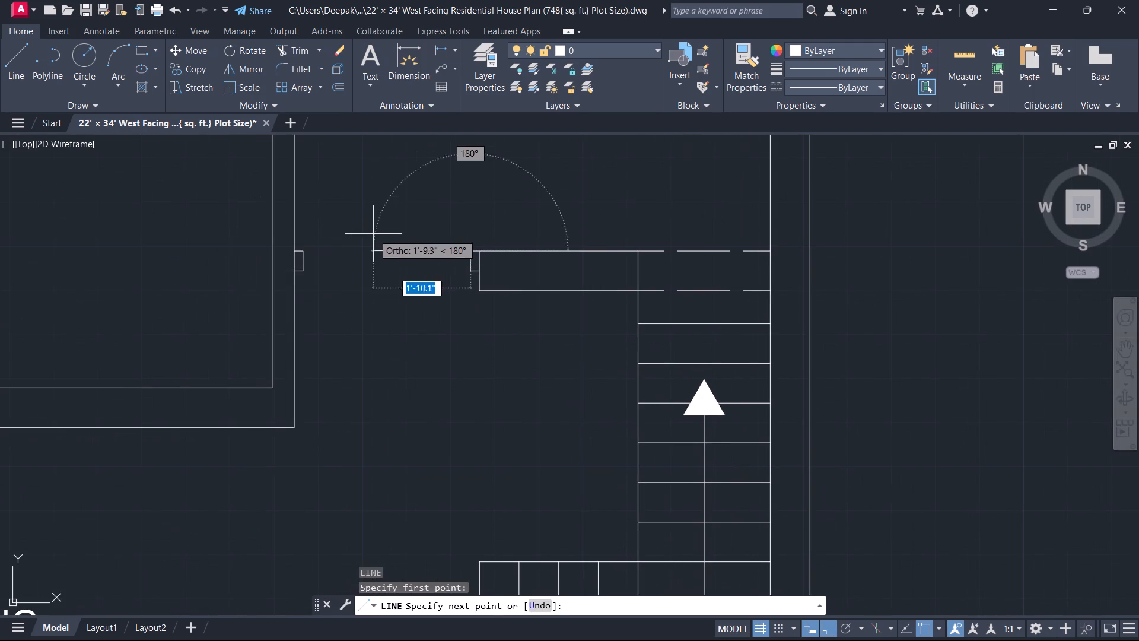
scroll(283, 237, up, 6)
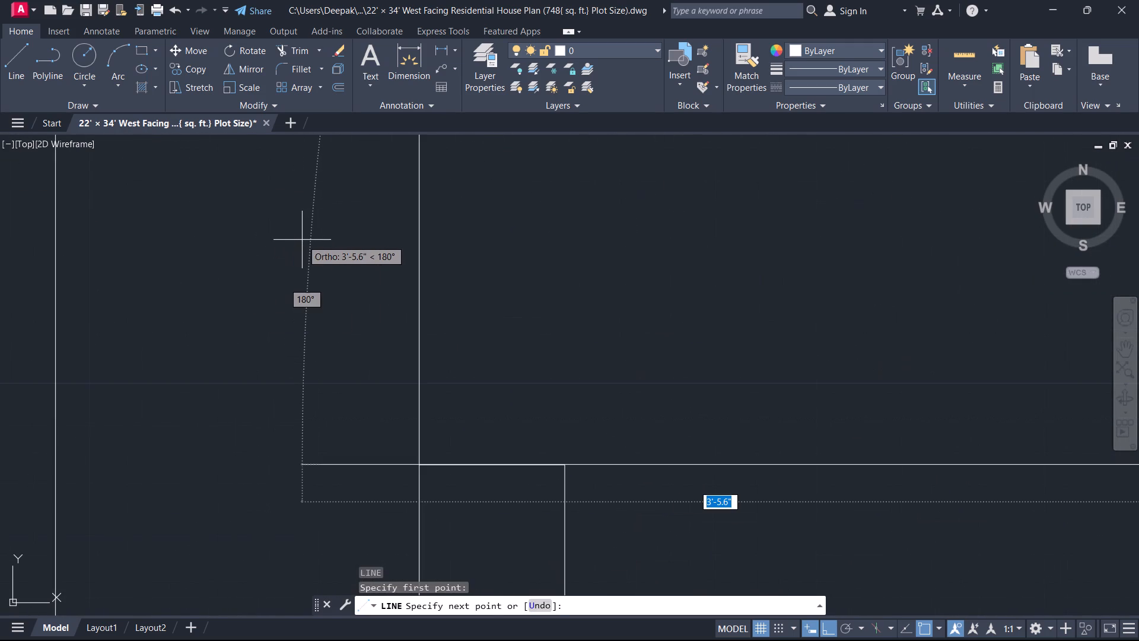
click(561, 467)
key(Escape)
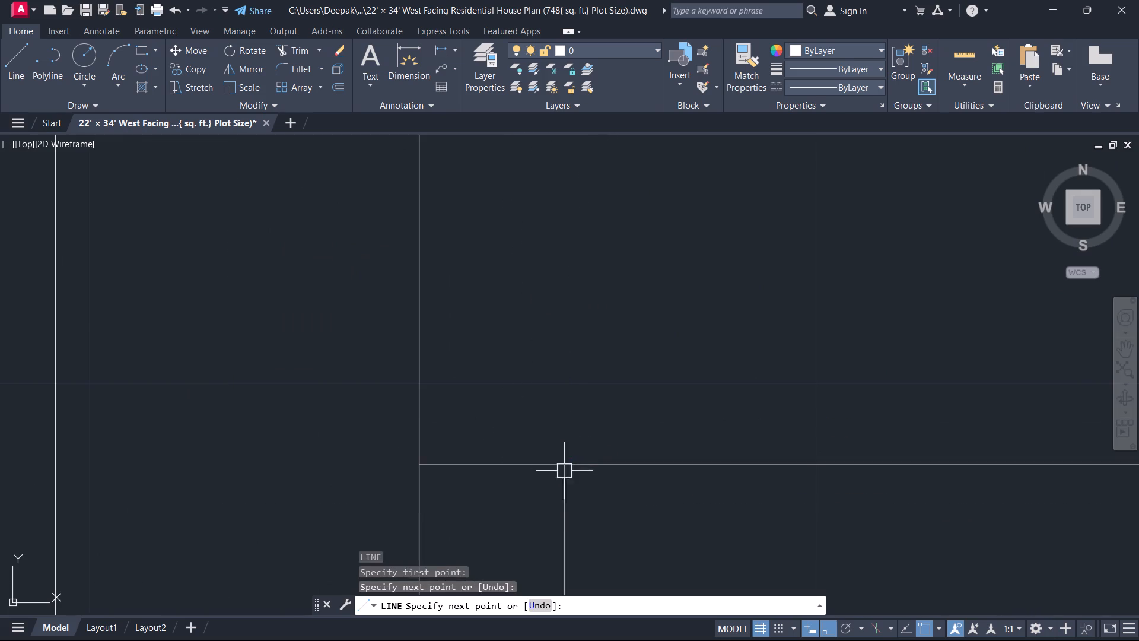
Offset the line across the door opening 1.5" downward to form the door leaf's thickness.
scroll(568, 471, down, 5)
middle_drag(570, 472, 515, 471)
key(o)
key(space)
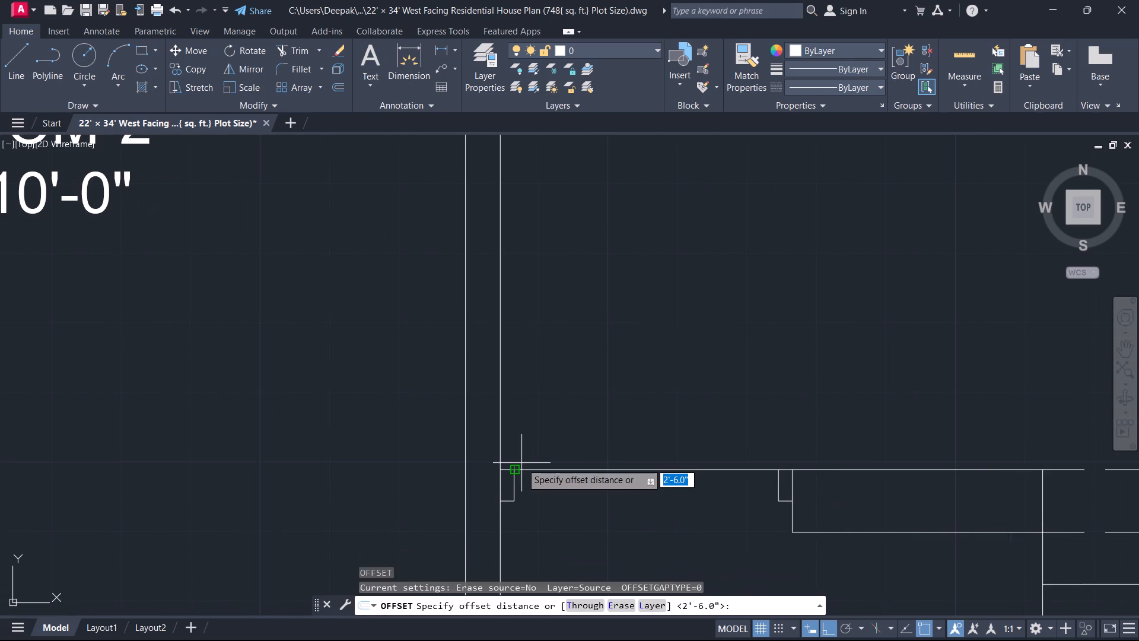
text(1.5)
key(Return)
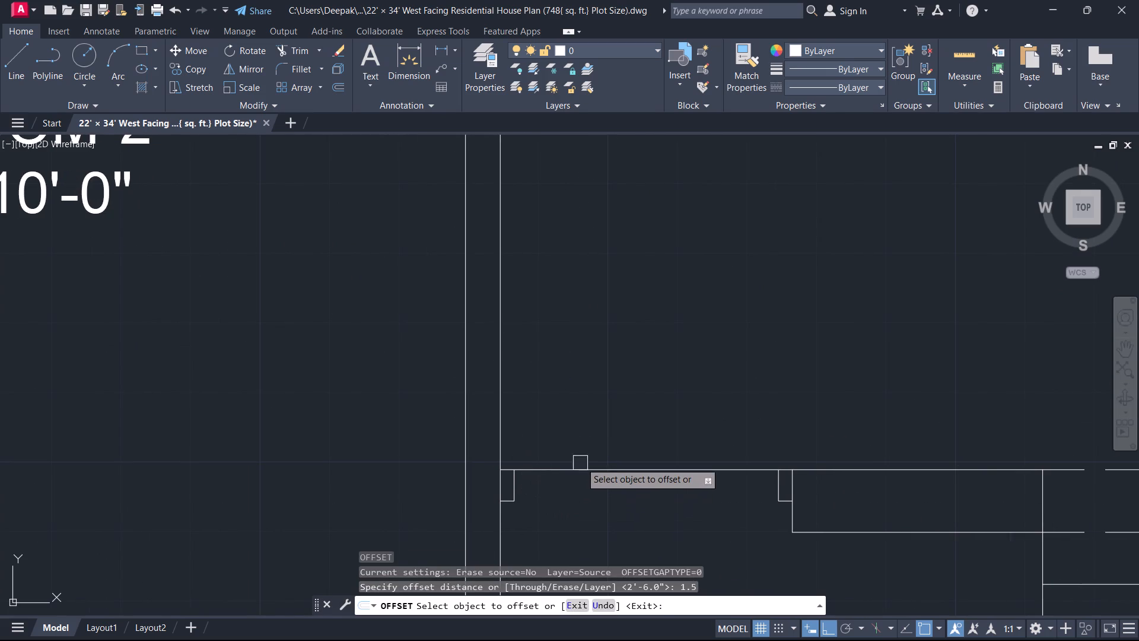
click(586, 468)
click(593, 498)
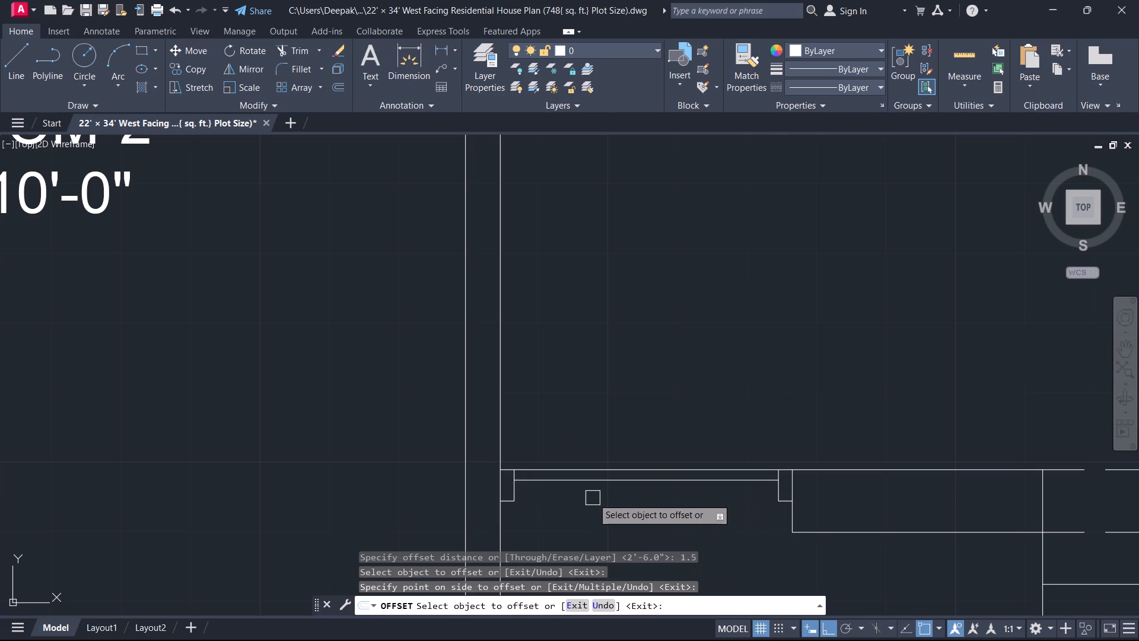
key(Escape)
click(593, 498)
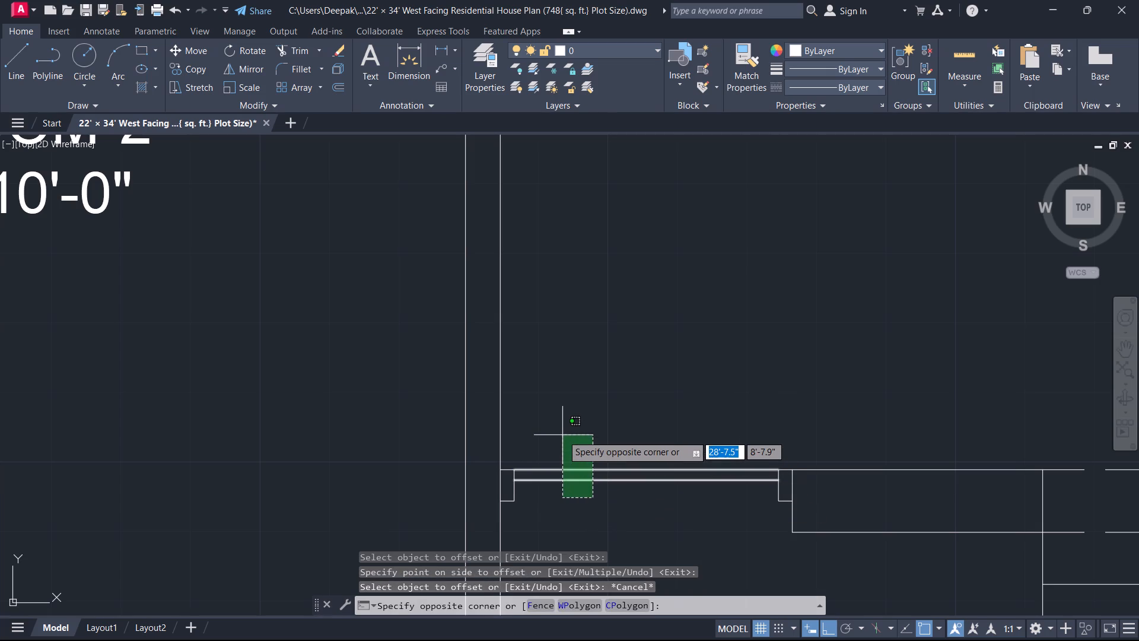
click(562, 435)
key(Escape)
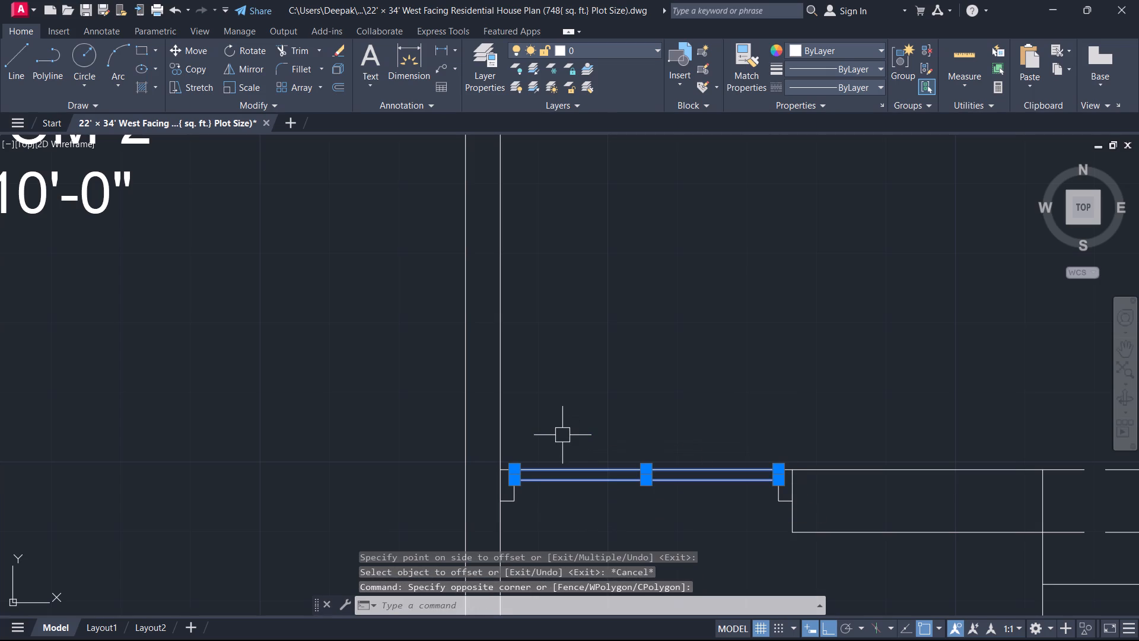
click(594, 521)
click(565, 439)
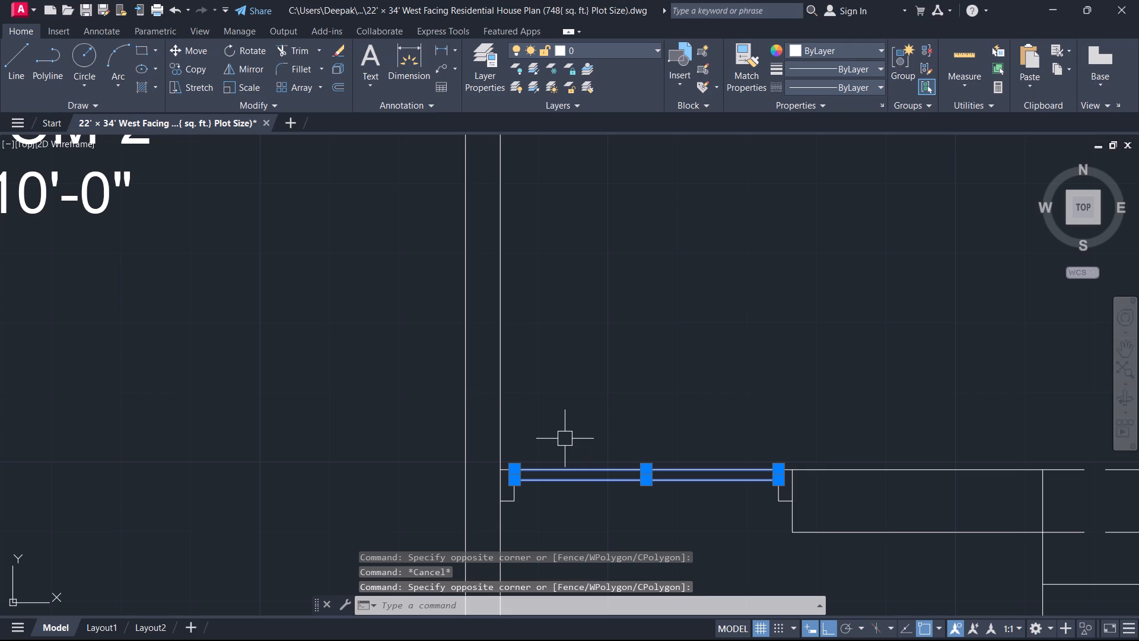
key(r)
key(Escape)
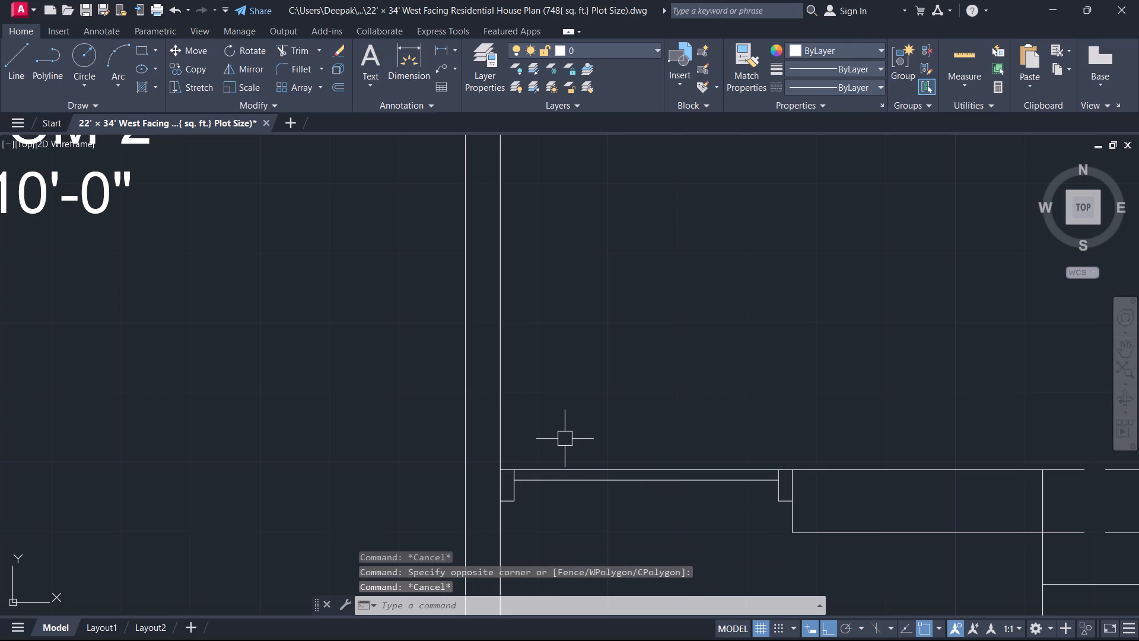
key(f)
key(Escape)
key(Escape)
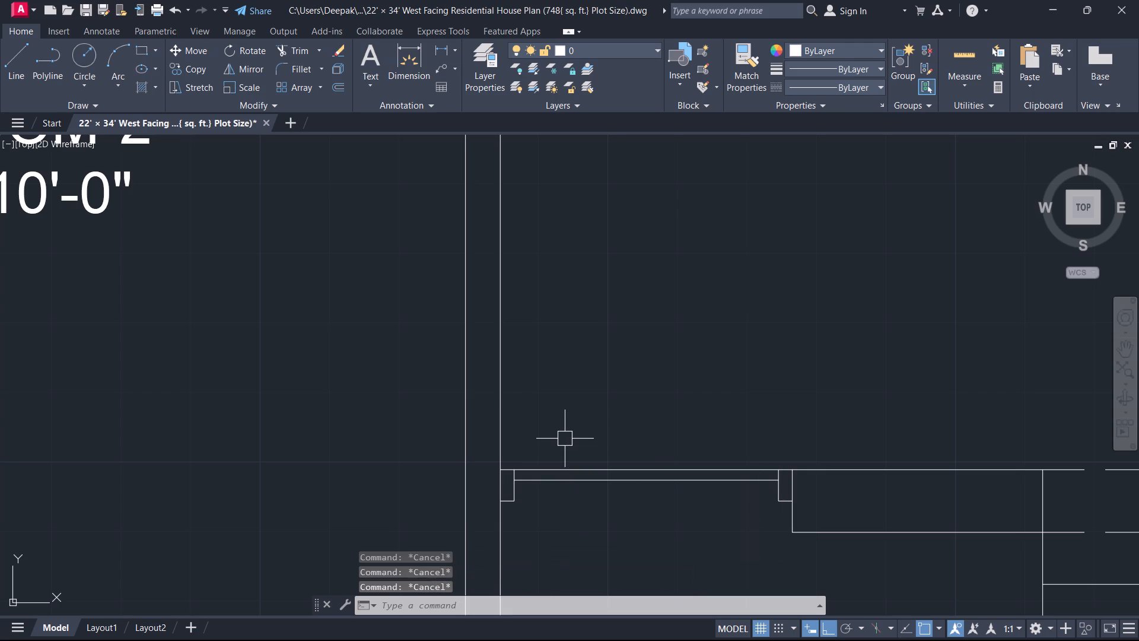
Rotate the two door leaf lines 90° upward about the upper inner corner of the jamb on the BEDROOM-2 wall.
drag(610, 543, 601, 528)
click(574, 446)
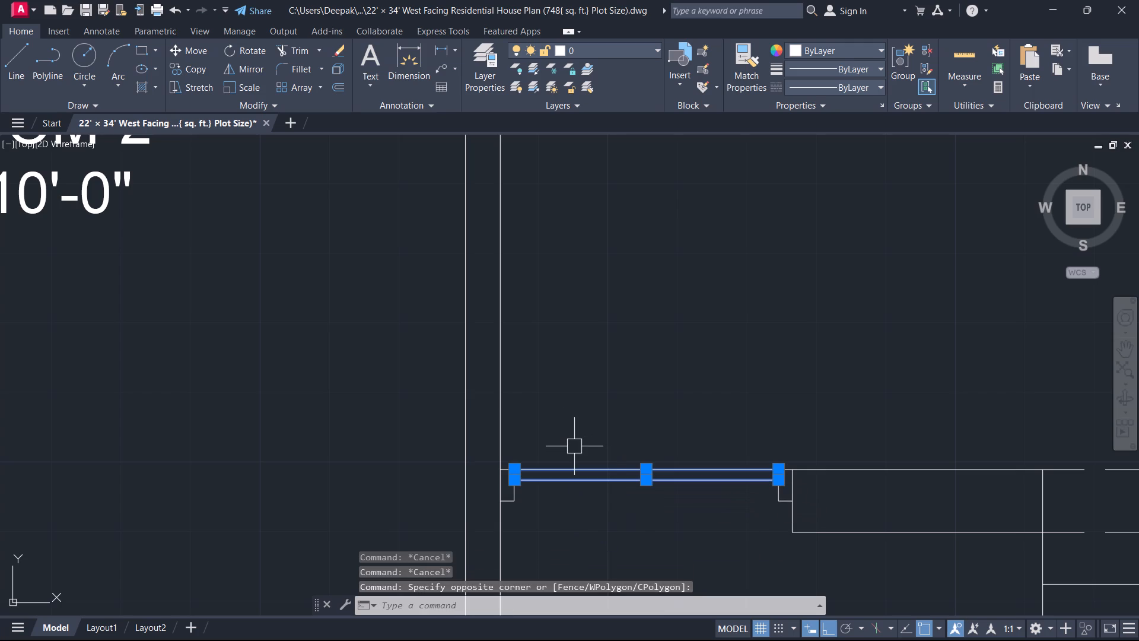
key(r)
text(O)
key(space)
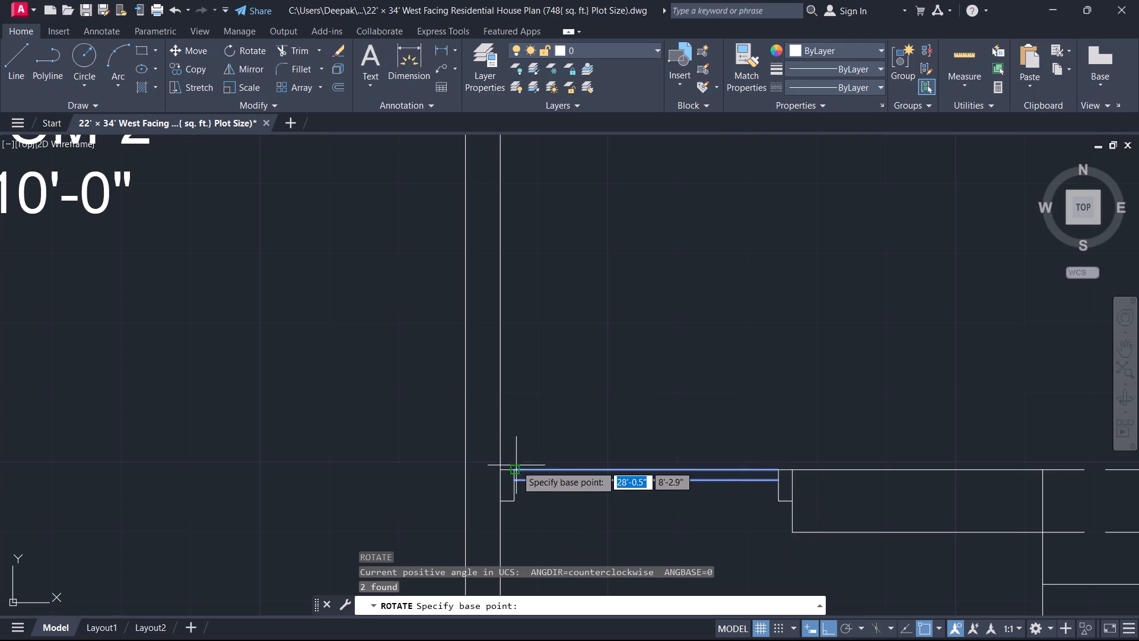
click(519, 465)
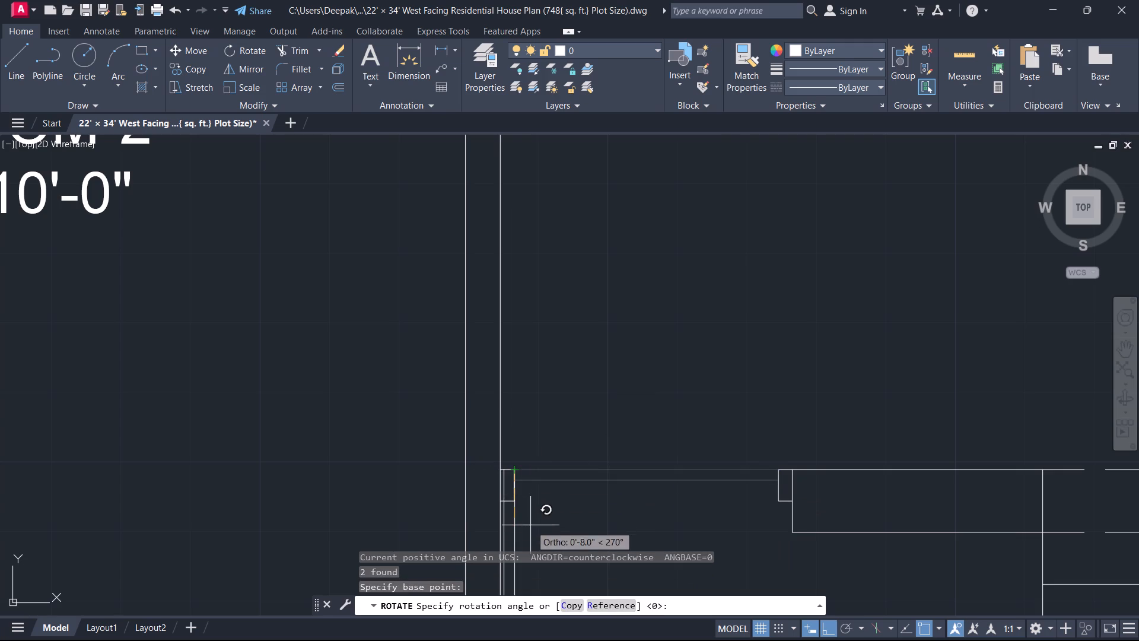
click(534, 392)
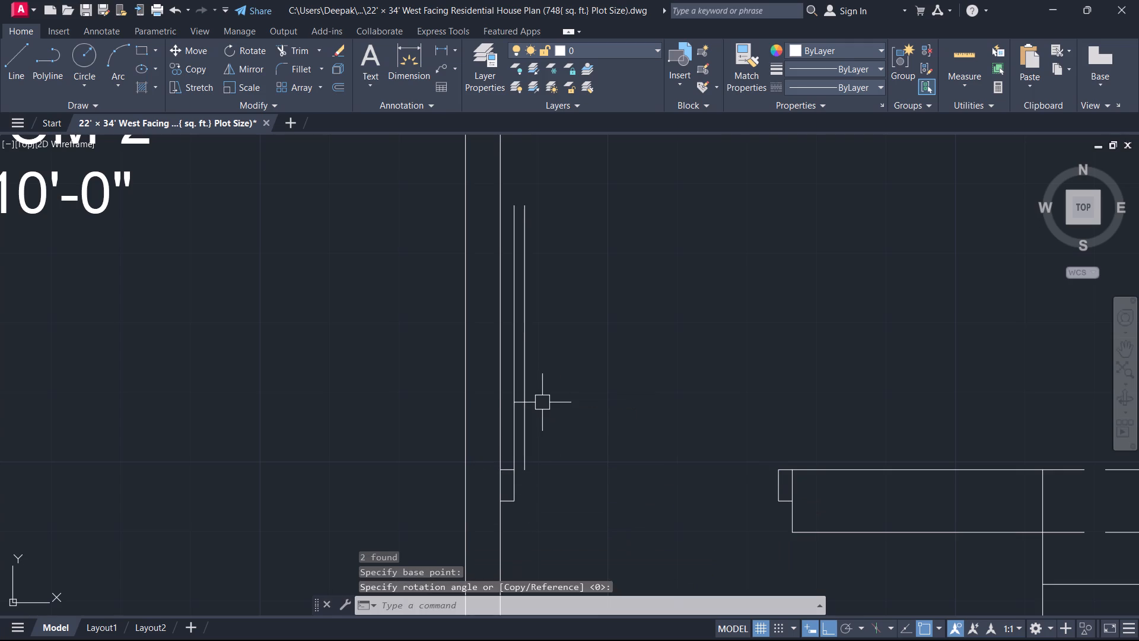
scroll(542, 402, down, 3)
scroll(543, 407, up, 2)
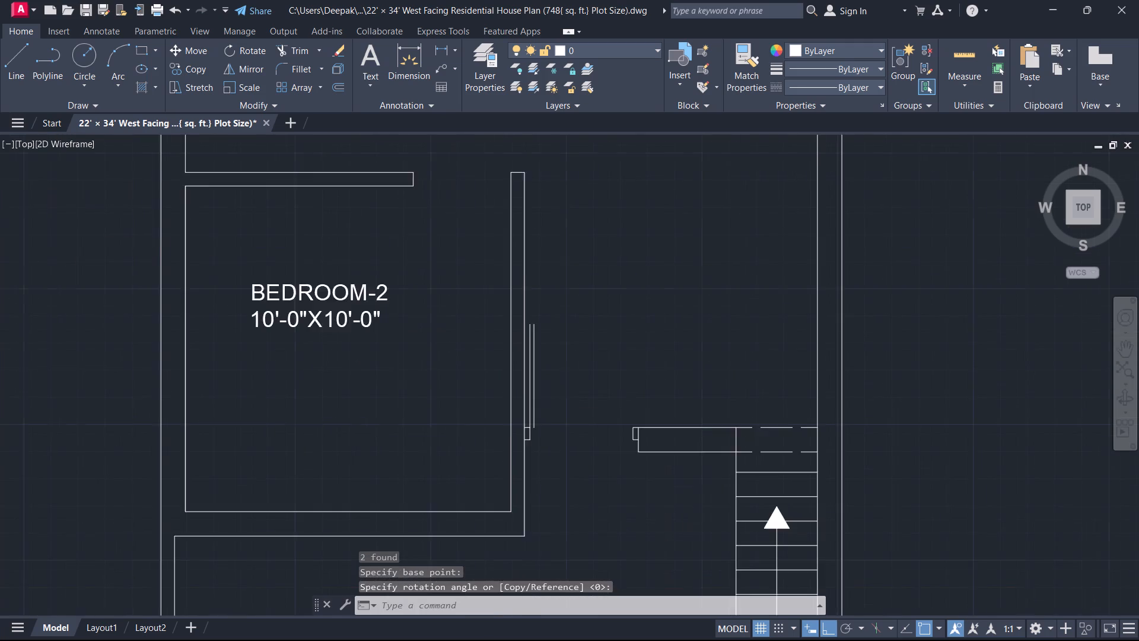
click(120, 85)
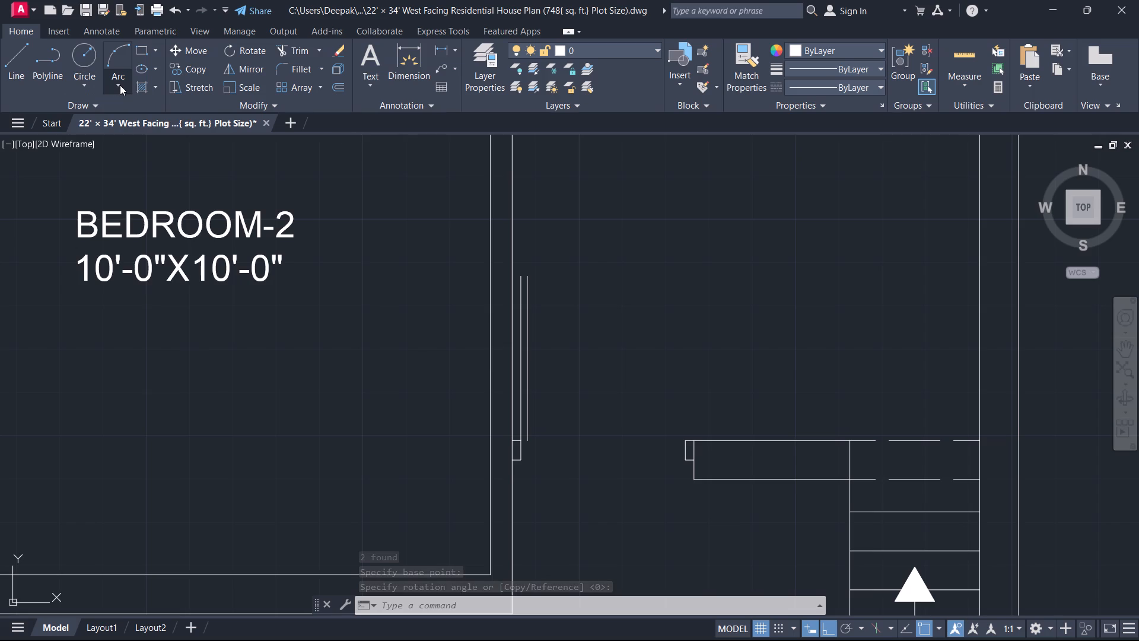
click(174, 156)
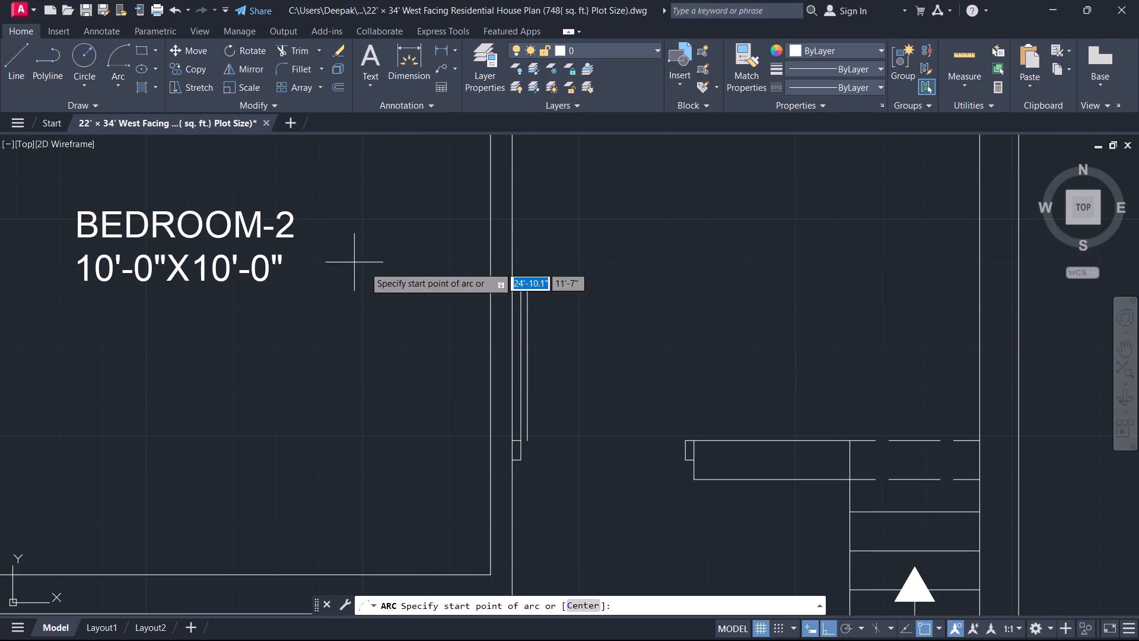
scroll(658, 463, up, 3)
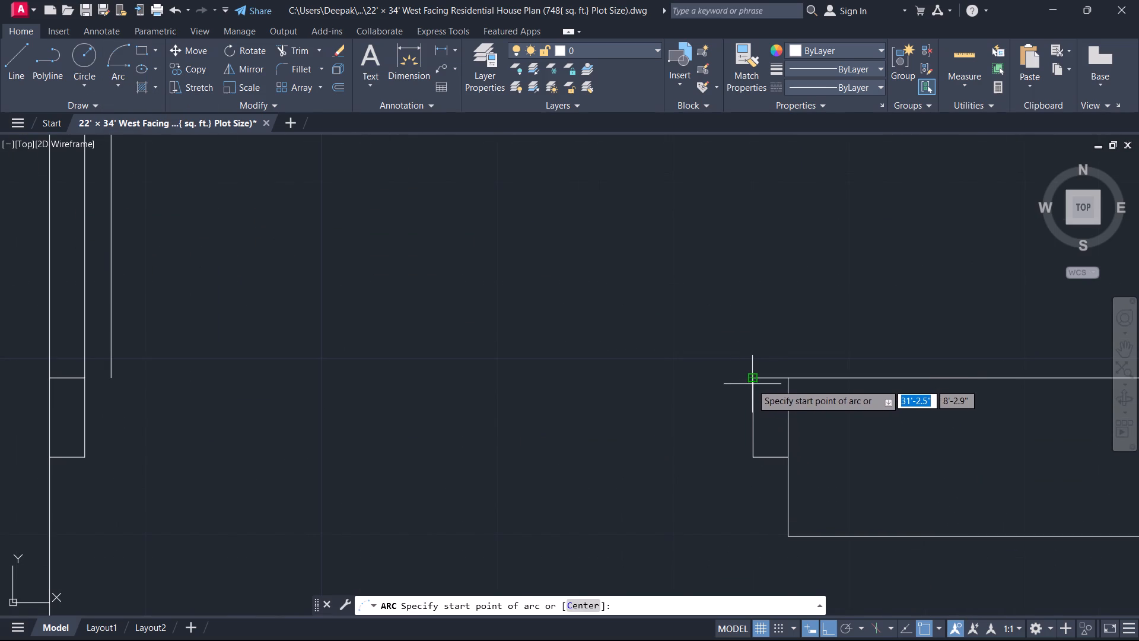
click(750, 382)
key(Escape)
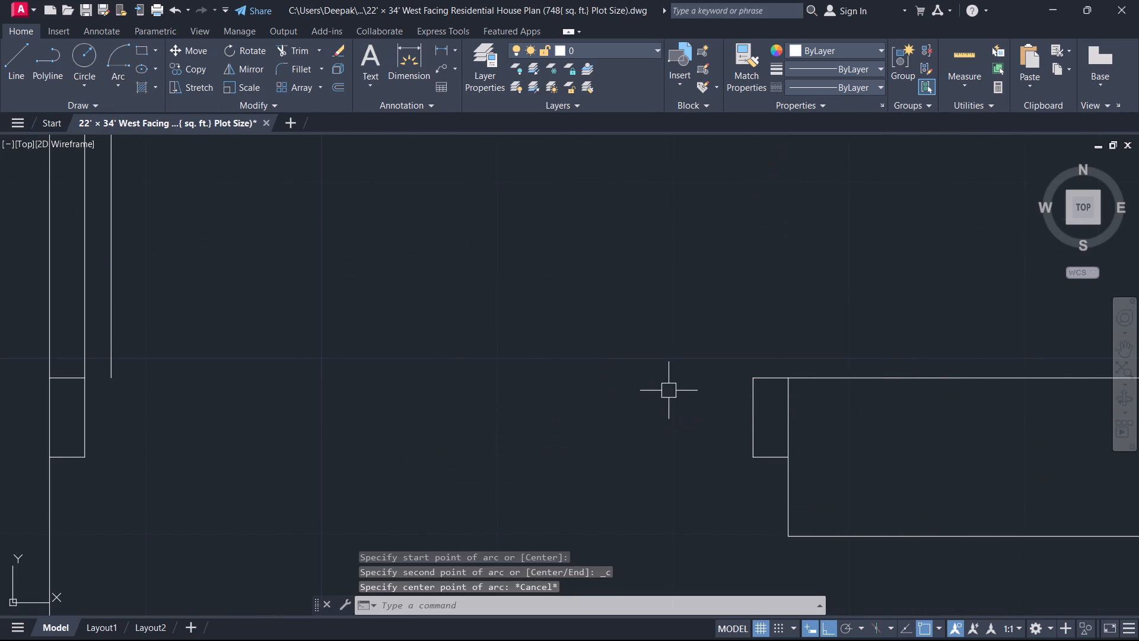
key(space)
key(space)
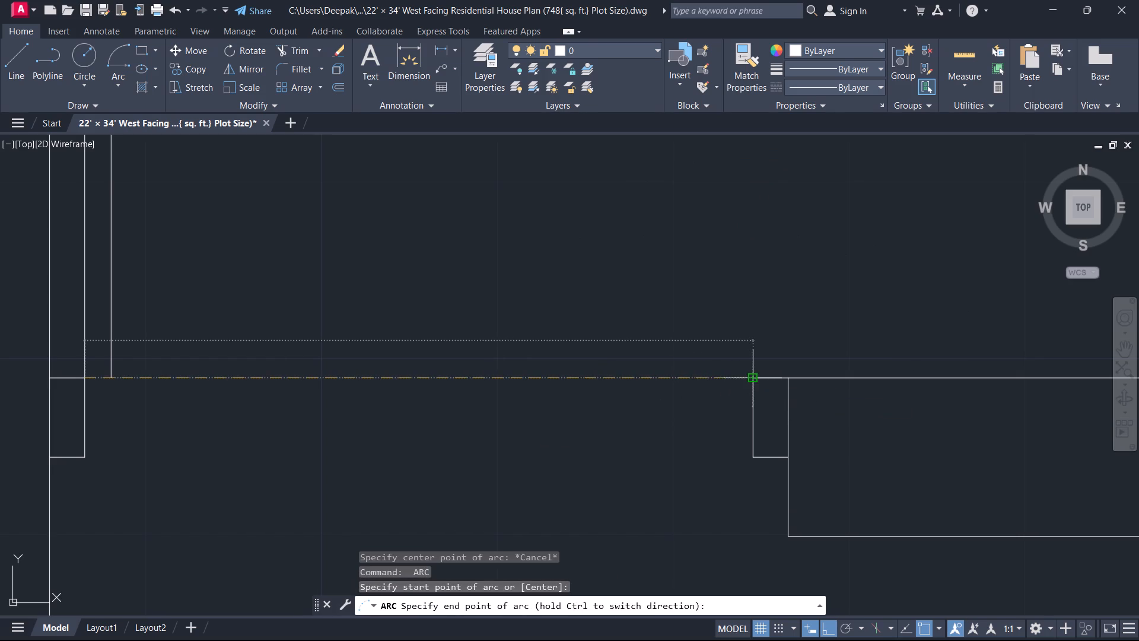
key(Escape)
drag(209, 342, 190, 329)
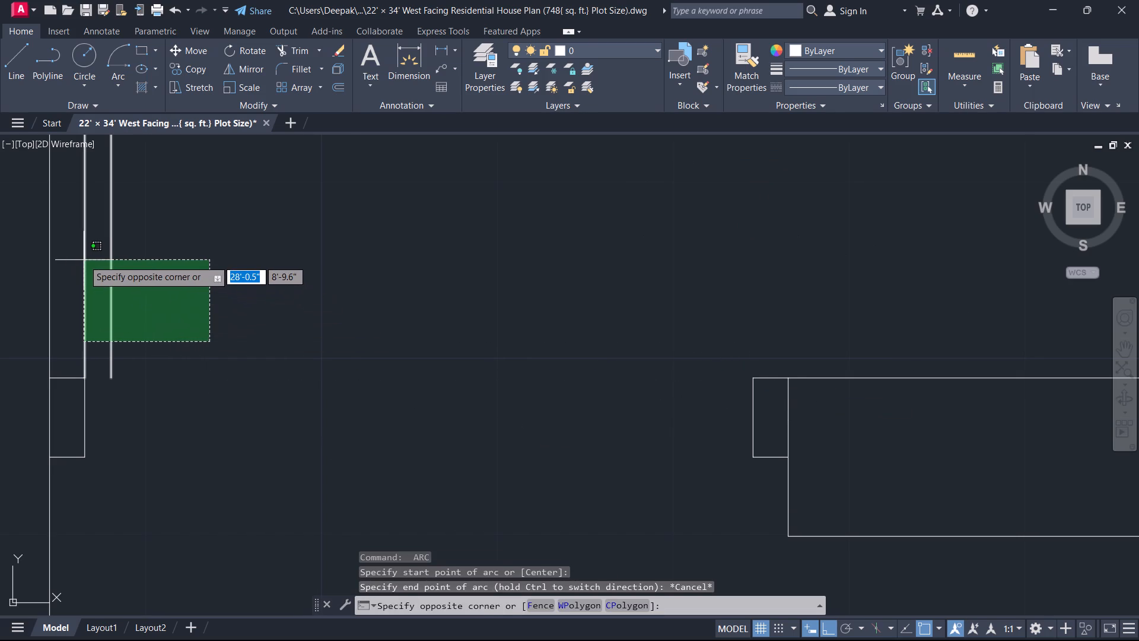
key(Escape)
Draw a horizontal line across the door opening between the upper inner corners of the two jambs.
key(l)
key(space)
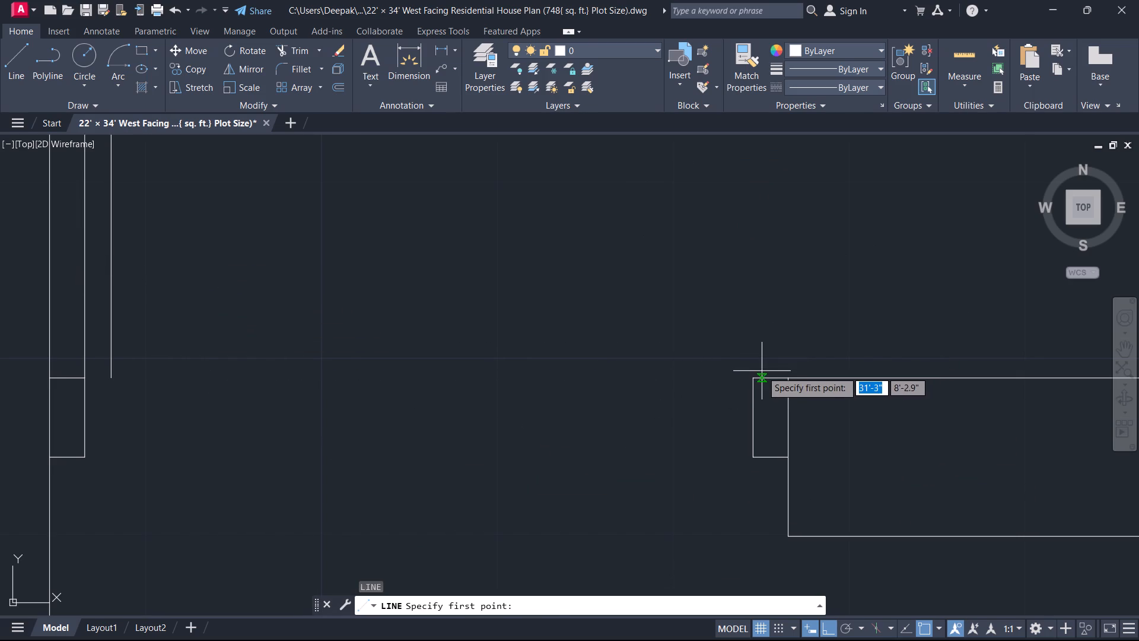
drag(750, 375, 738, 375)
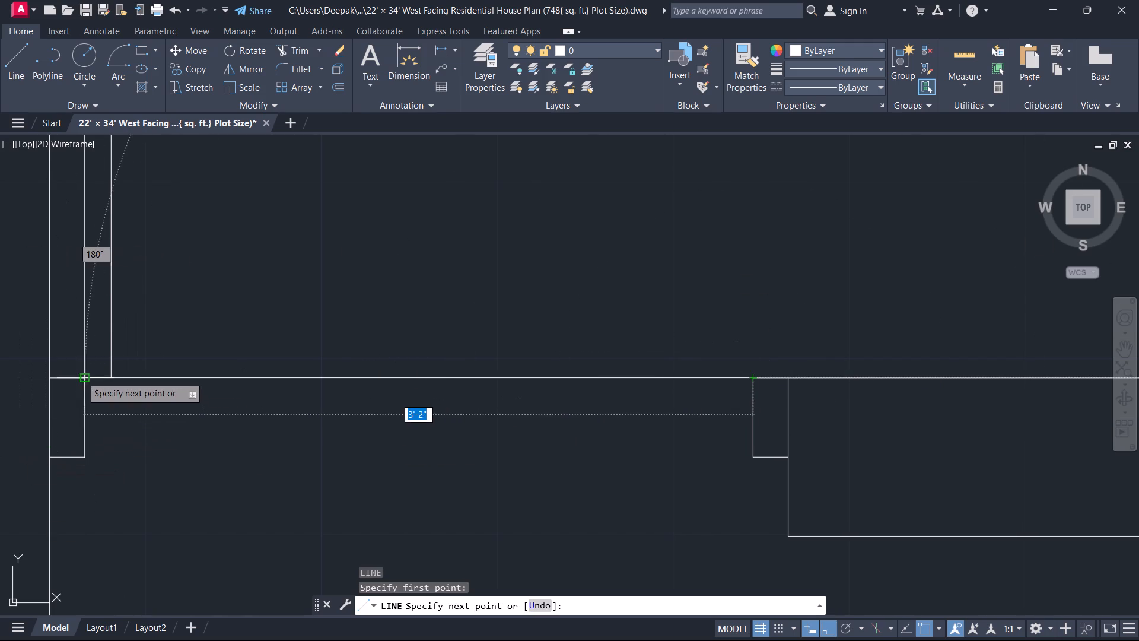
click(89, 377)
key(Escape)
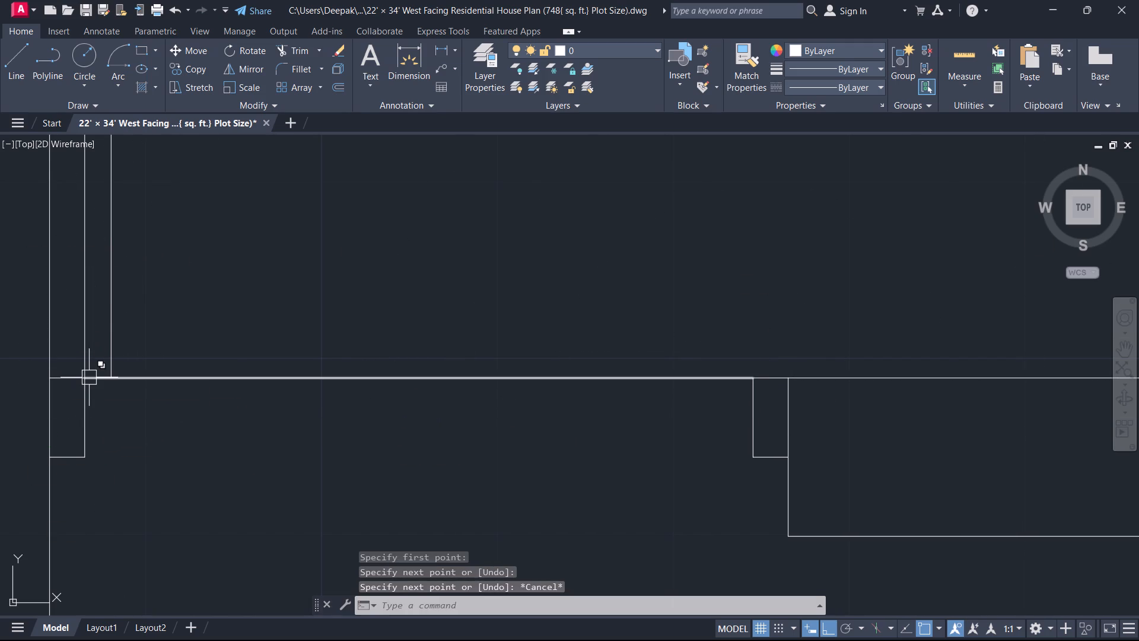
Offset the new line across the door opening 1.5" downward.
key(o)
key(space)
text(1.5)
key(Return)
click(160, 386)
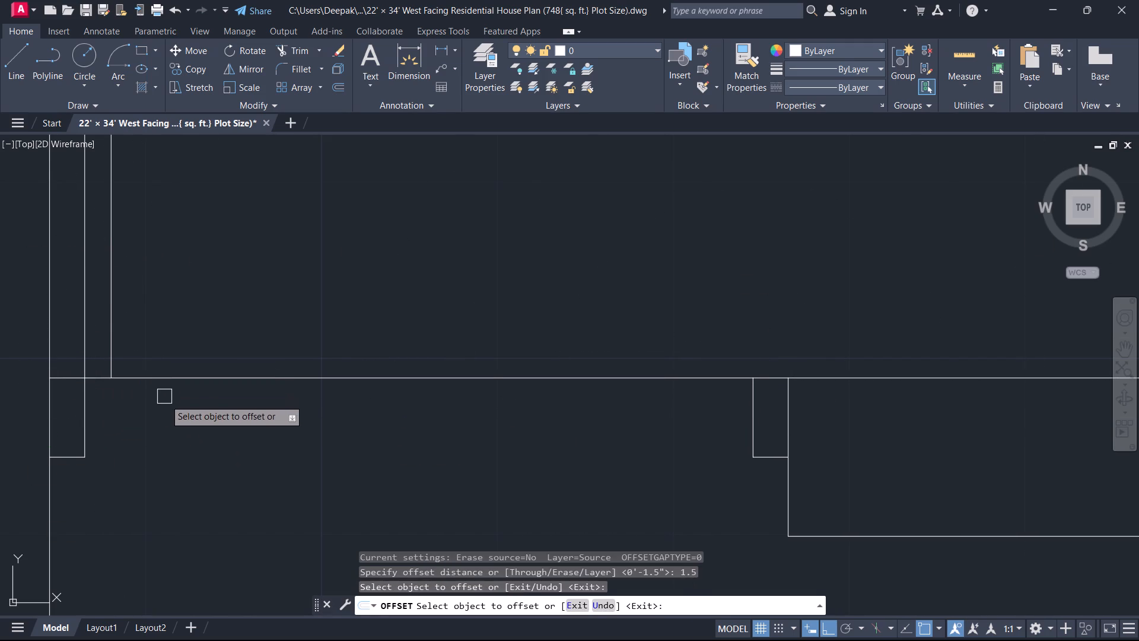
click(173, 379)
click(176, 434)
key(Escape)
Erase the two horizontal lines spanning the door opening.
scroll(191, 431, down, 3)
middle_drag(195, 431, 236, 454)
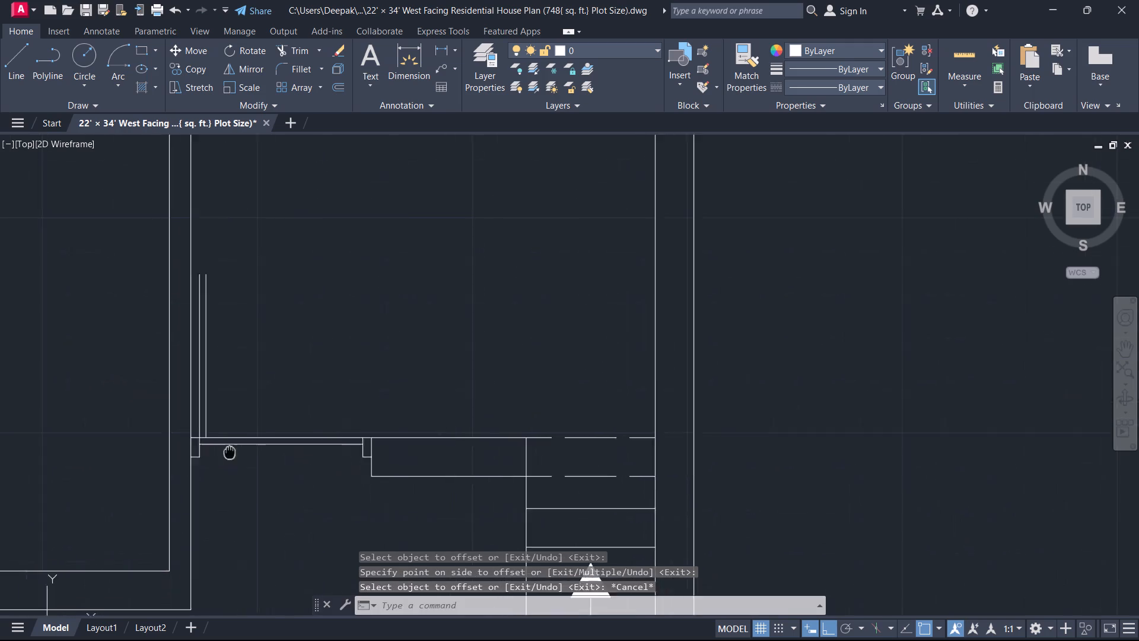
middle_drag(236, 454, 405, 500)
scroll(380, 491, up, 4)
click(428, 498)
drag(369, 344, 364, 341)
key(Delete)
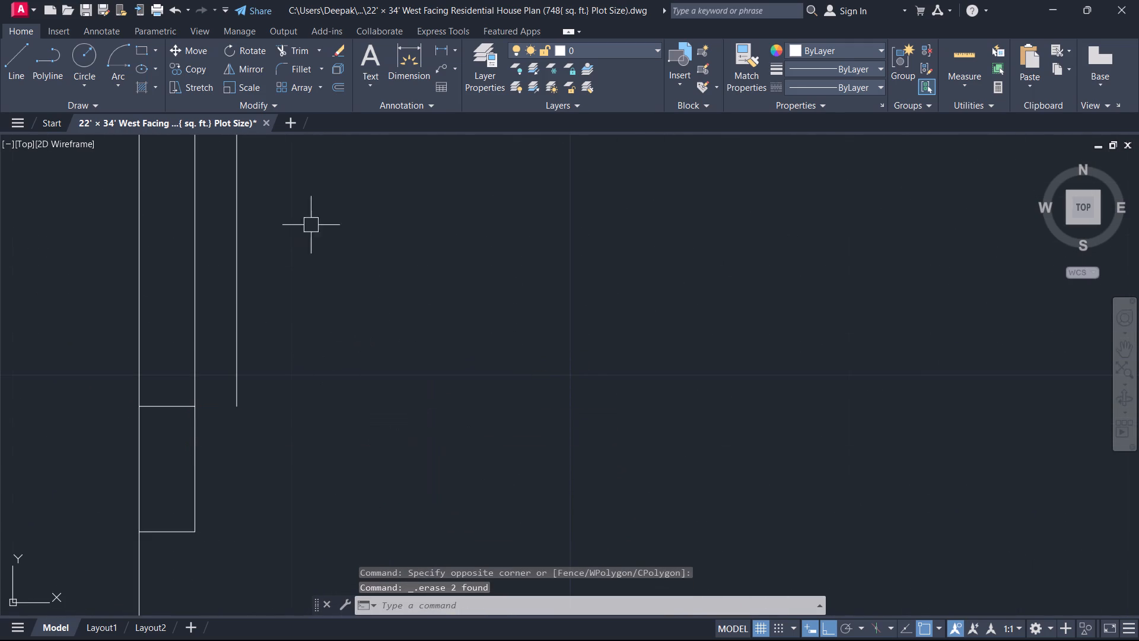
Draw a short horizontal line from the BEDROOM-2 wall jamb's upper inner corner across the leaf's bottom, slightly past its outer line.
key(l)
key(space)
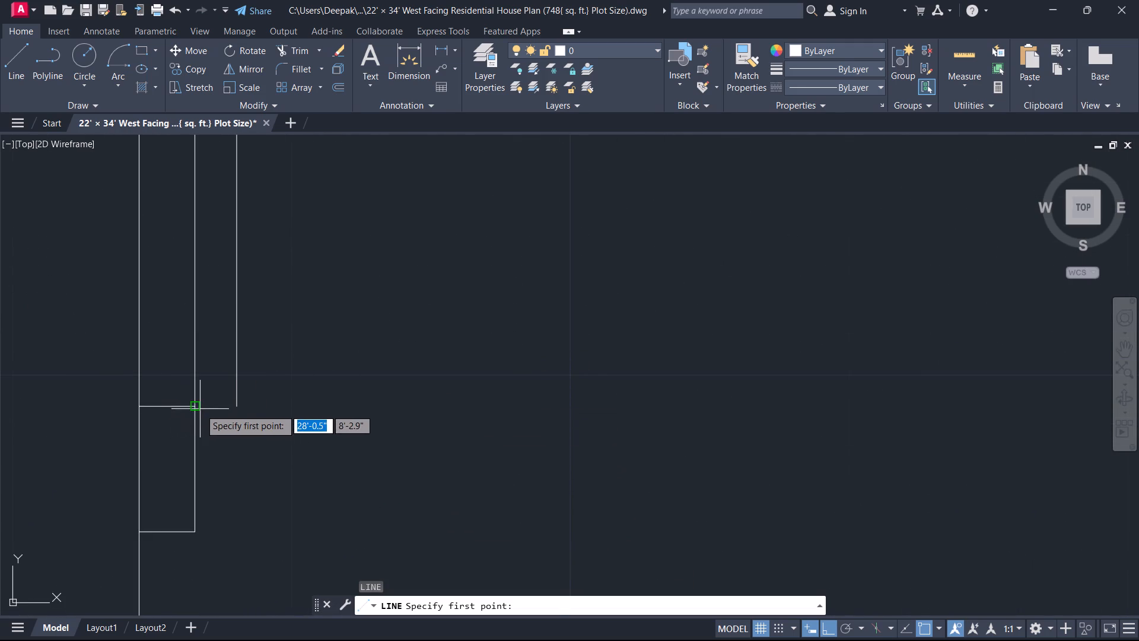
click(196, 405)
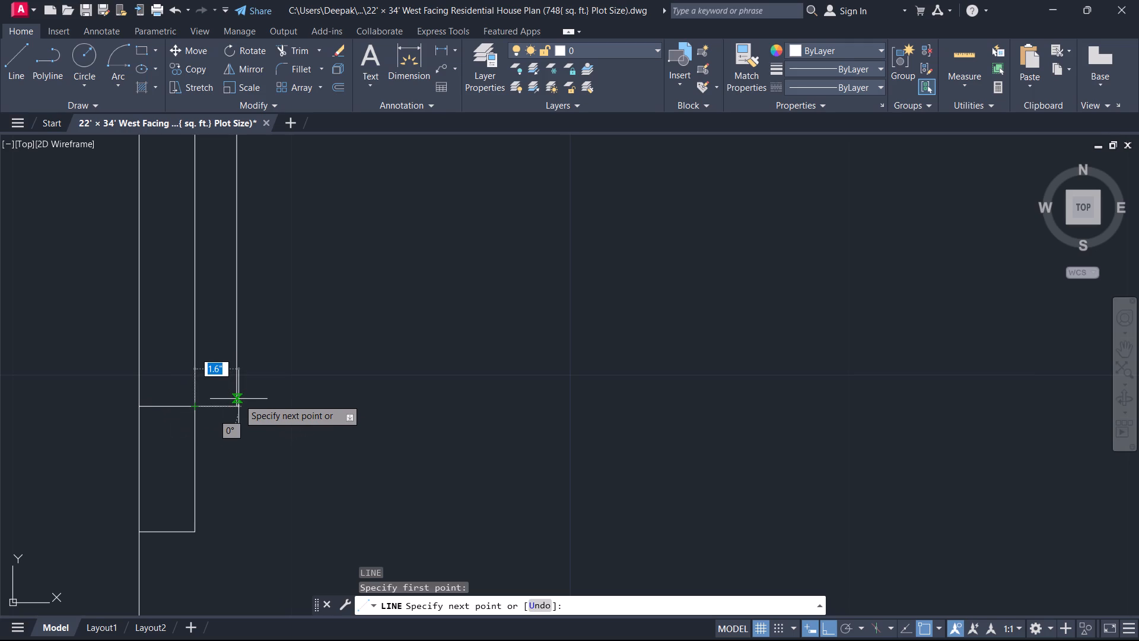
click(249, 404)
key(Escape)
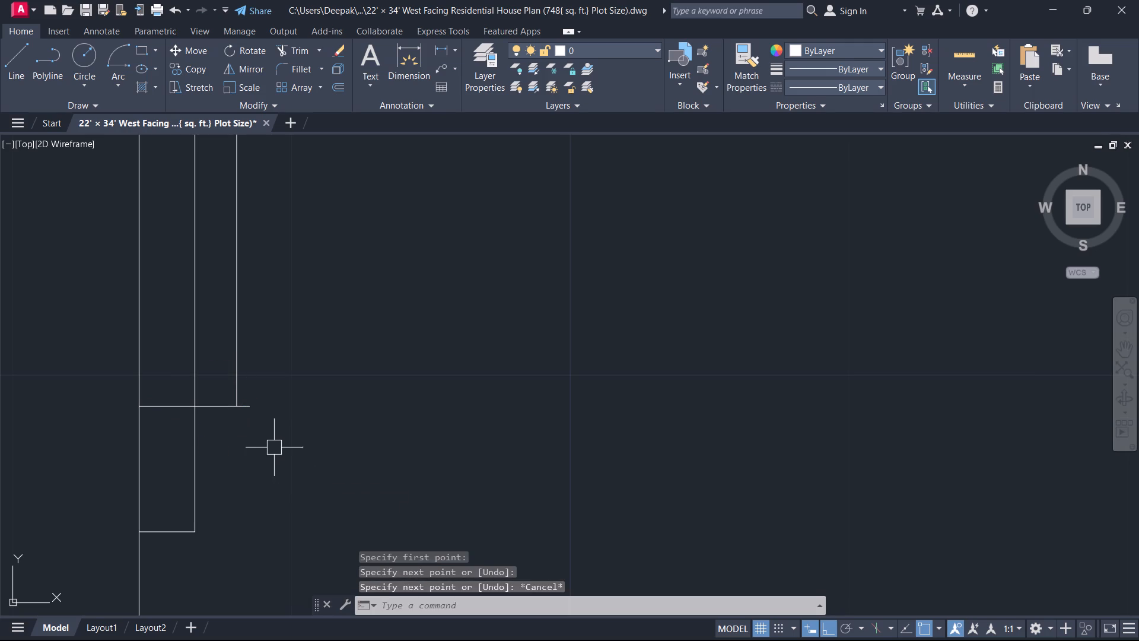
Trim the end of the short bottom line that projects beyond the door leaf's outer line.
text(TR)
key(space)
scroll(264, 436, up, 2)
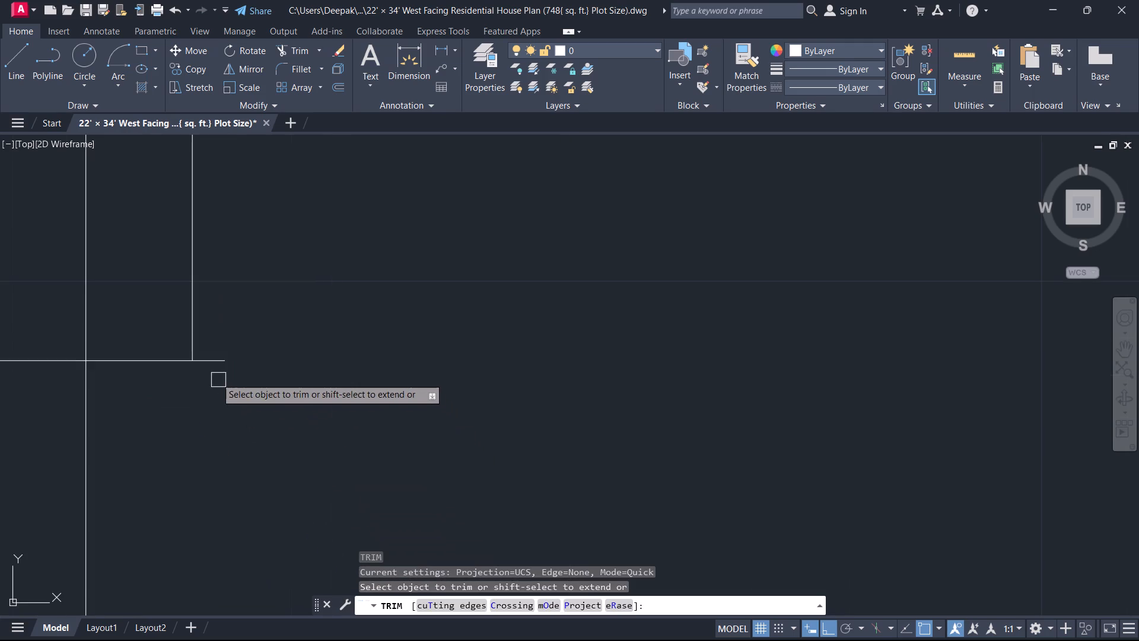
click(218, 358)
key(Escape)
Draw the door swing arc from the staircase-side jamb's upper inner corner, centred on the opposite jamb's upper inner corner, to the leaf's top end.
scroll(227, 373, down, 10)
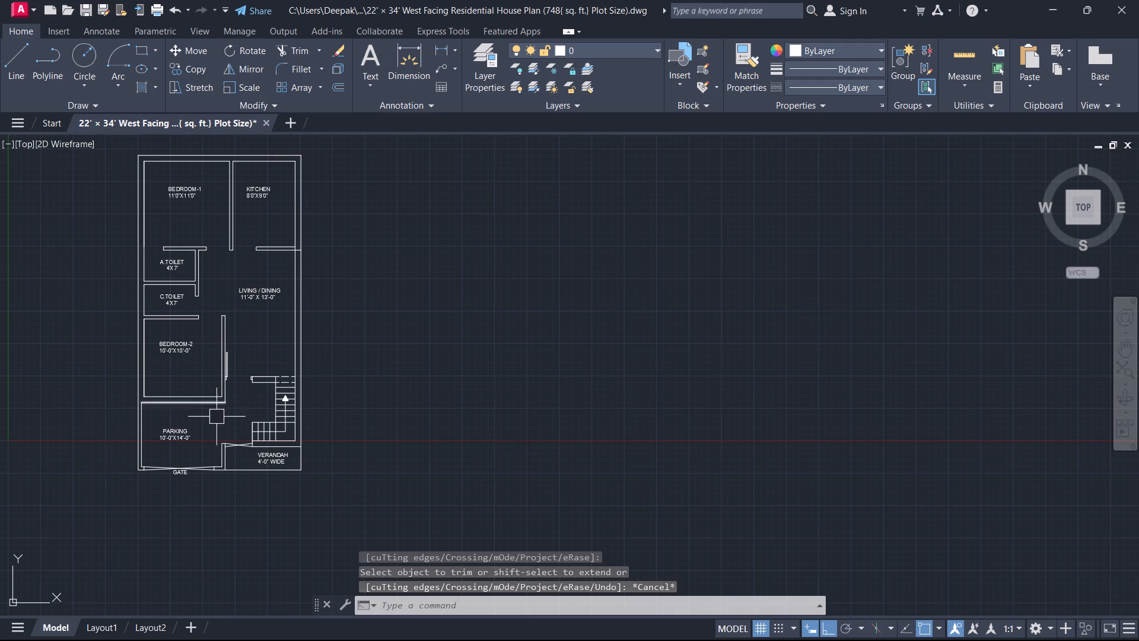
scroll(244, 412, up, 2)
scroll(256, 351, up, 2)
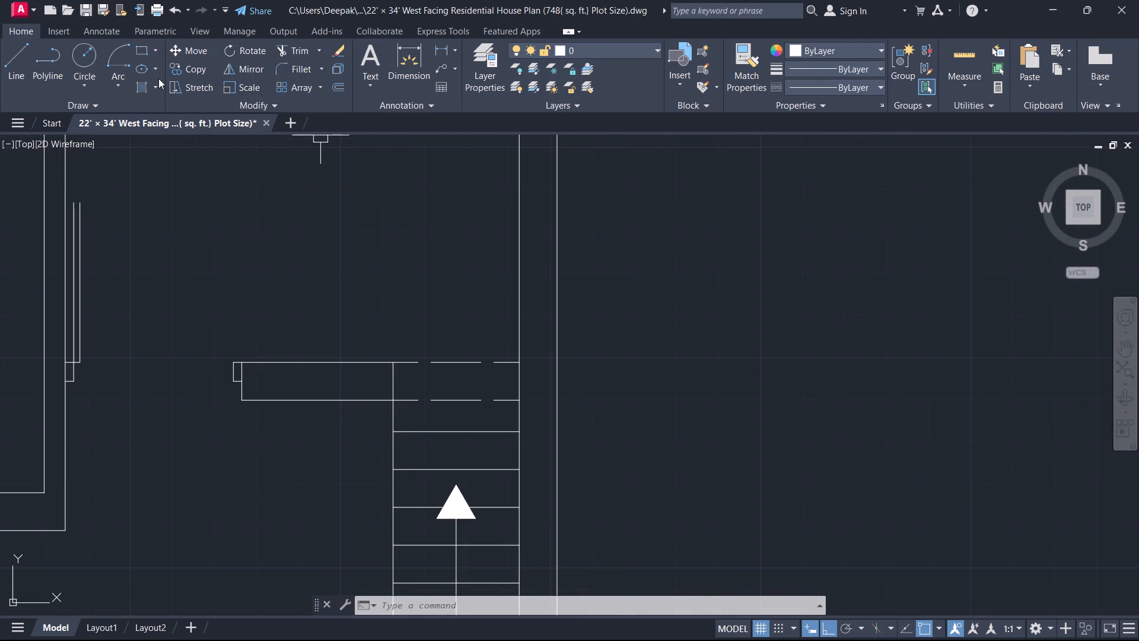
click(112, 59)
scroll(239, 388, up, 2)
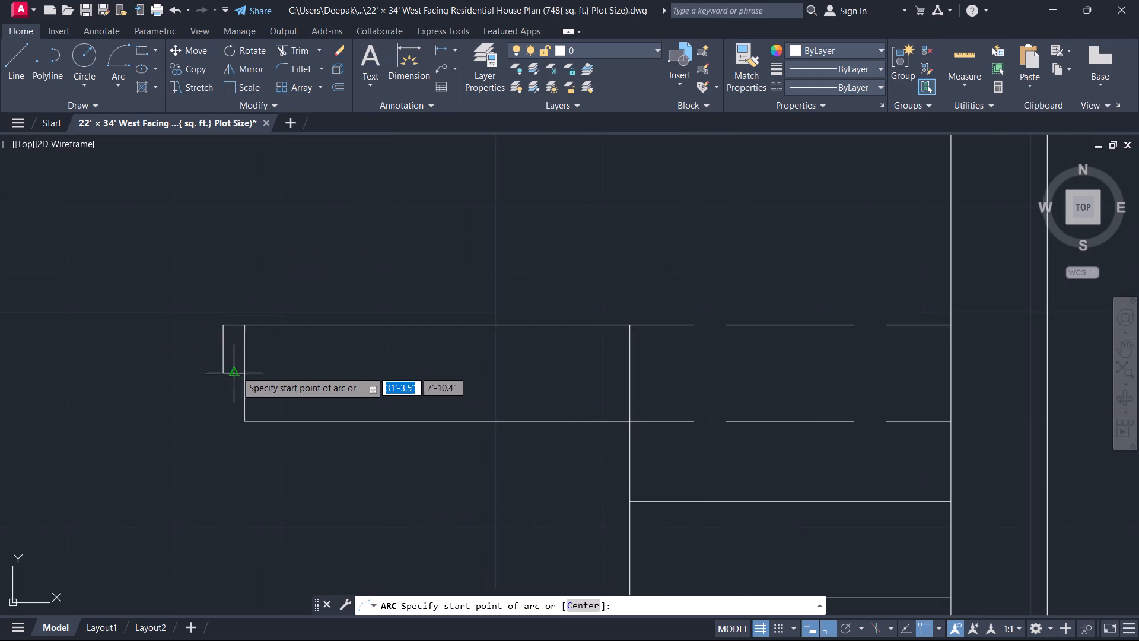
scroll(230, 342, up, 1)
click(218, 312)
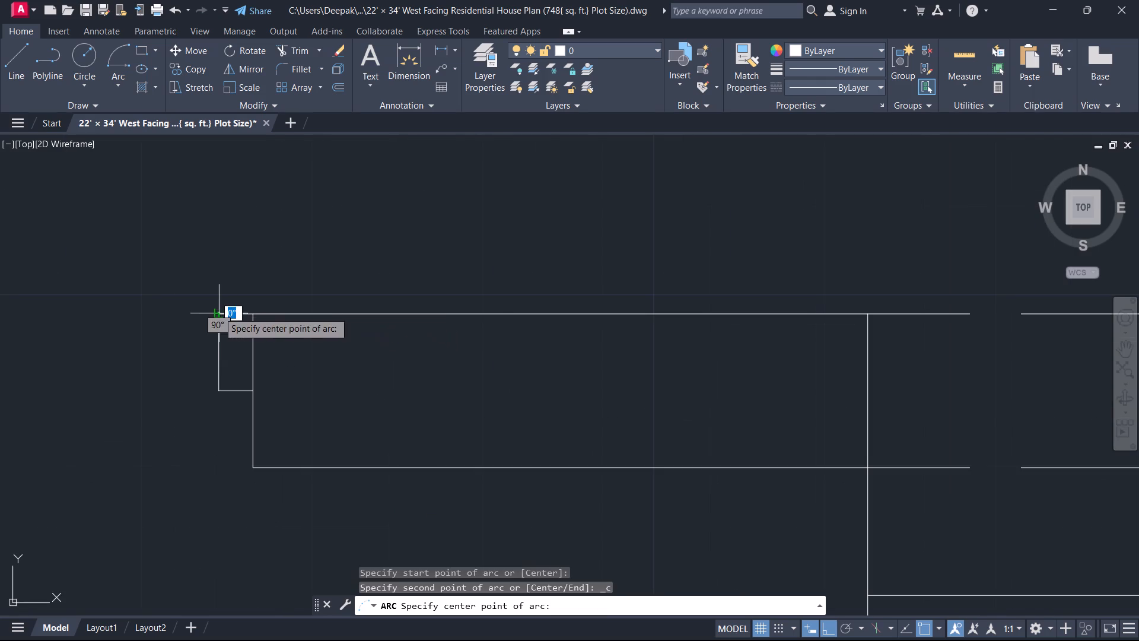
scroll(153, 345, down, 3)
middle_drag(232, 364, 749, 417)
scroll(232, 364, up, 1)
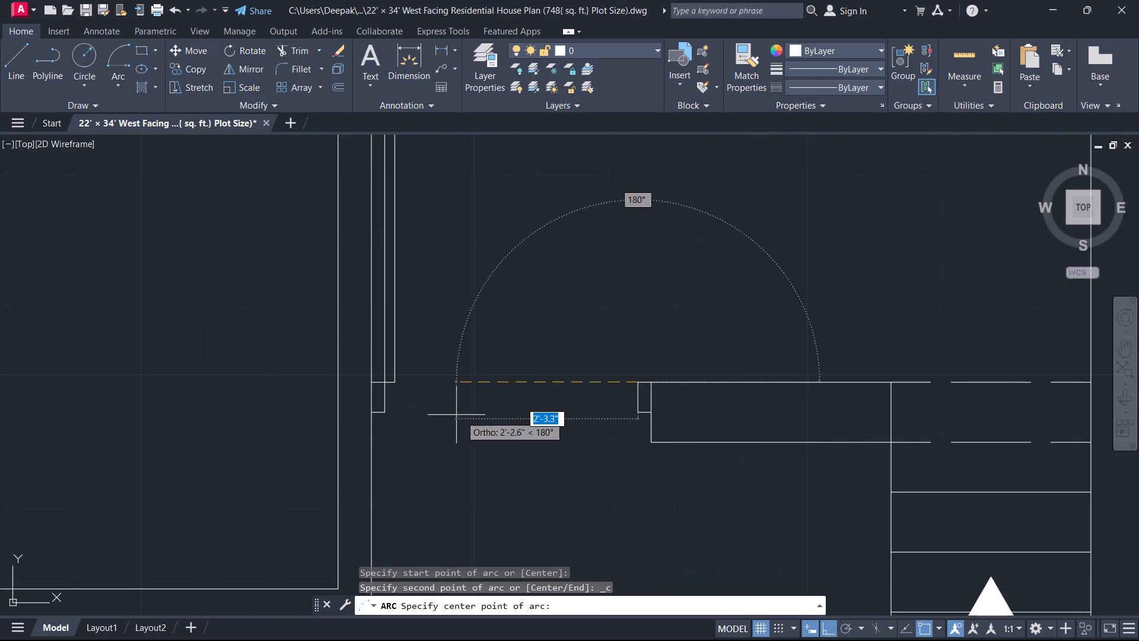
scroll(389, 369, up, 2)
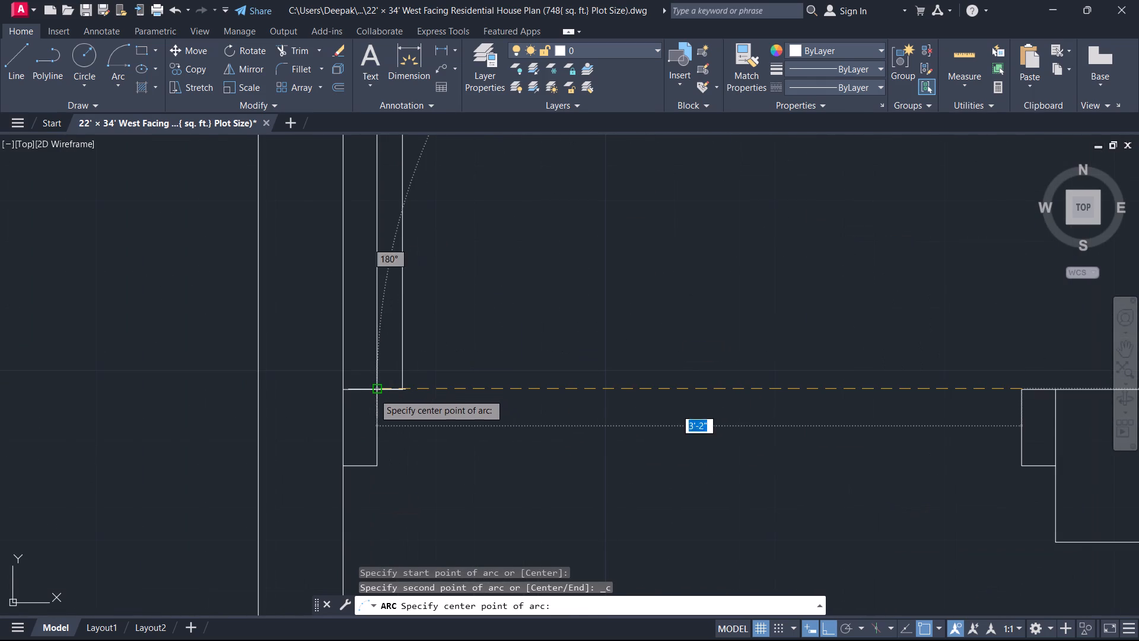
click(374, 394)
scroll(378, 338, down, 3)
middle_drag(387, 343, 437, 487)
scroll(434, 417, up, 1)
scroll(405, 339, up, 2)
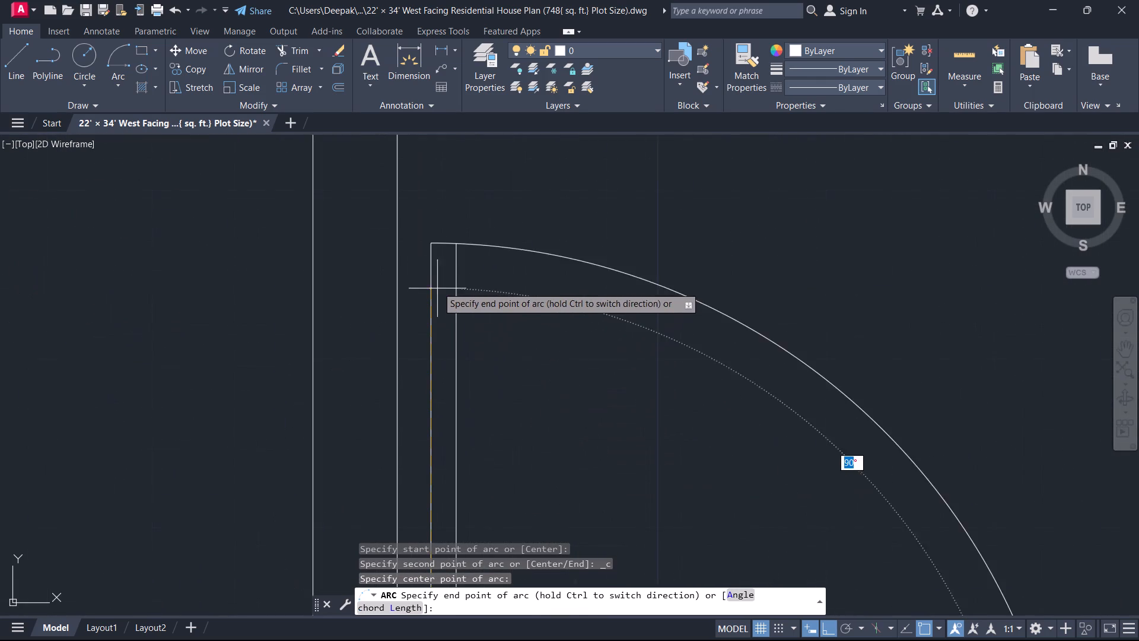
scroll(438, 283, up, 1)
click(429, 237)
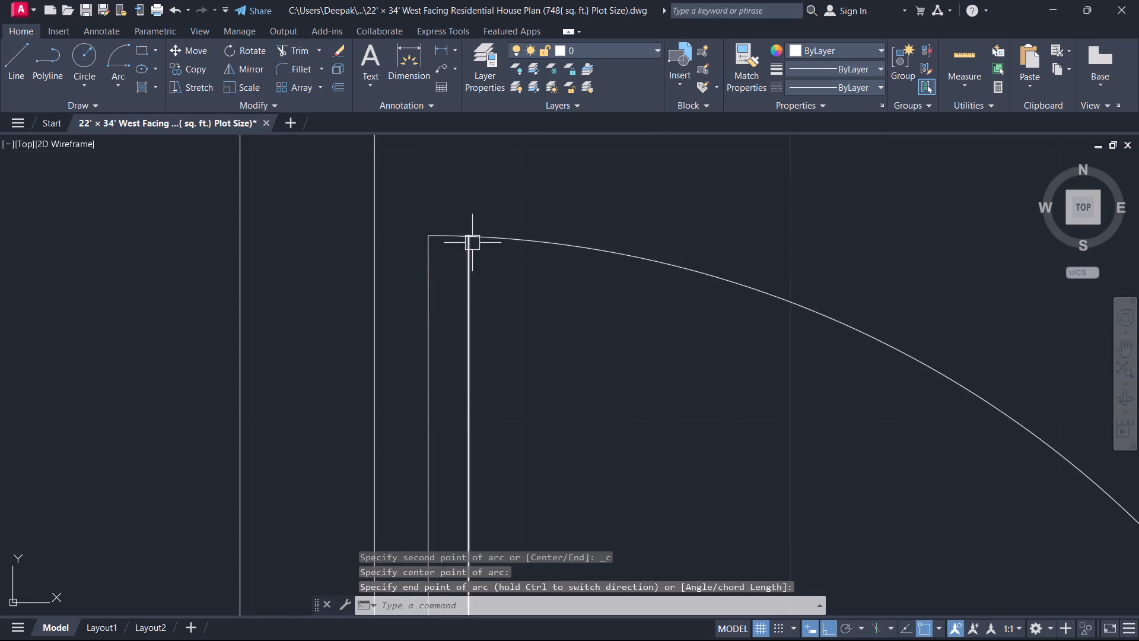
Trim the part of the door leaf's outer line that projects above the swing arc.
scroll(478, 237, up, 4)
scroll(419, 236, up, 4)
scroll(386, 195, up, 1)
middle_drag(386, 195, 401, 222)
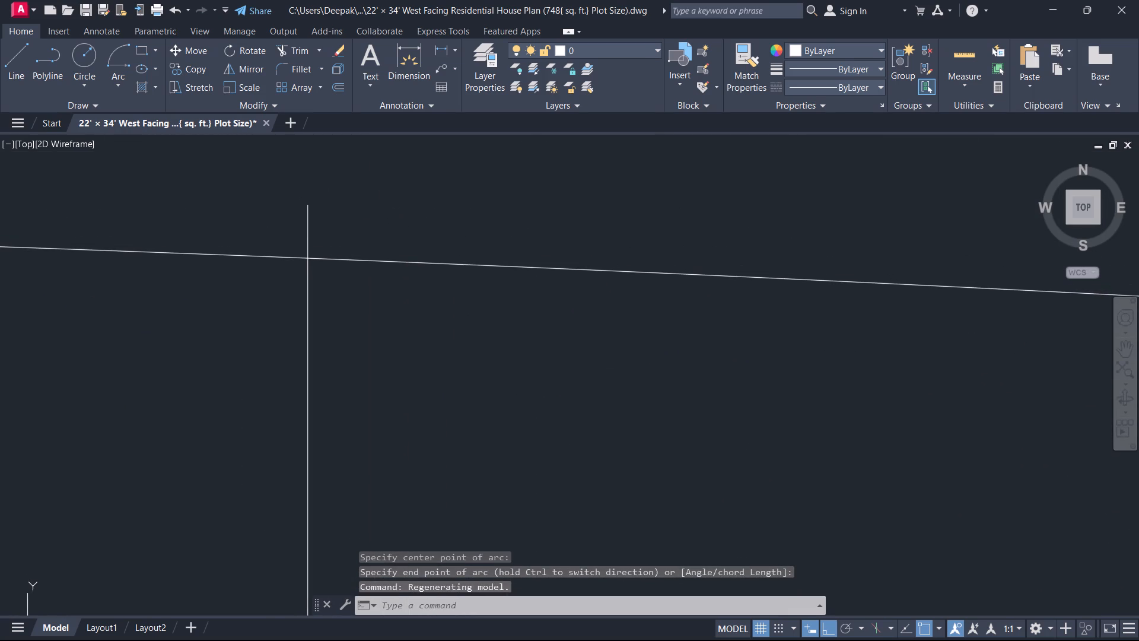
key(t)
key(r)
key(space)
drag(400, 223, 387, 223)
click(249, 223)
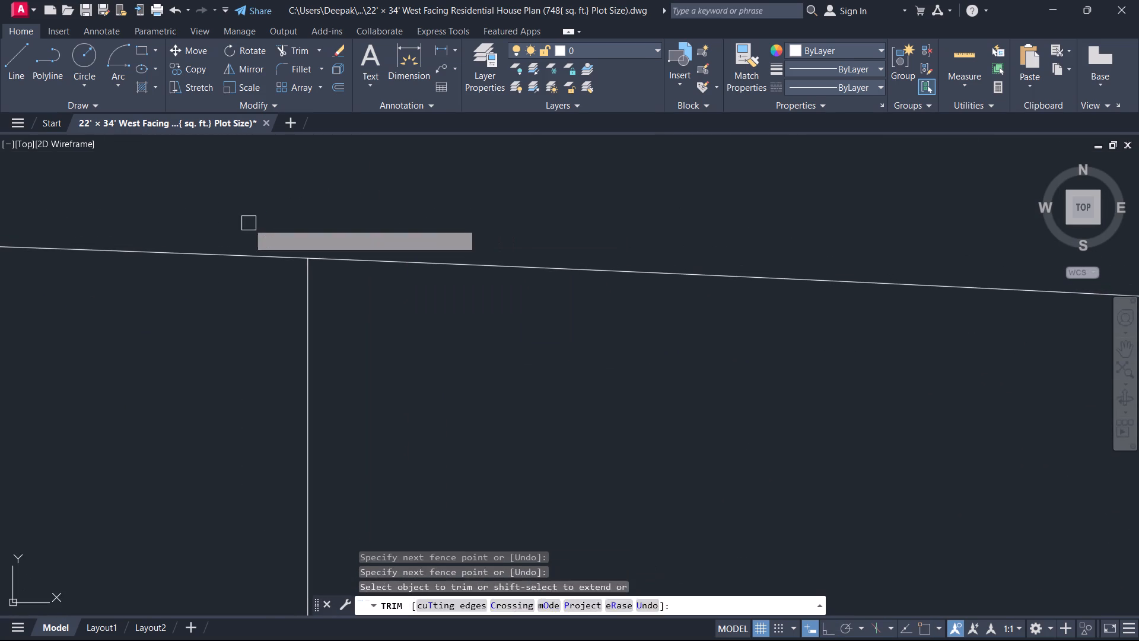
key(Escape)
Examine the door swing within the overall plan and the wall opening between the KITCHEN and LIVING / DINING.
scroll(291, 253, down, 10)
scroll(364, 324, down, 4)
scroll(392, 380, down, 3)
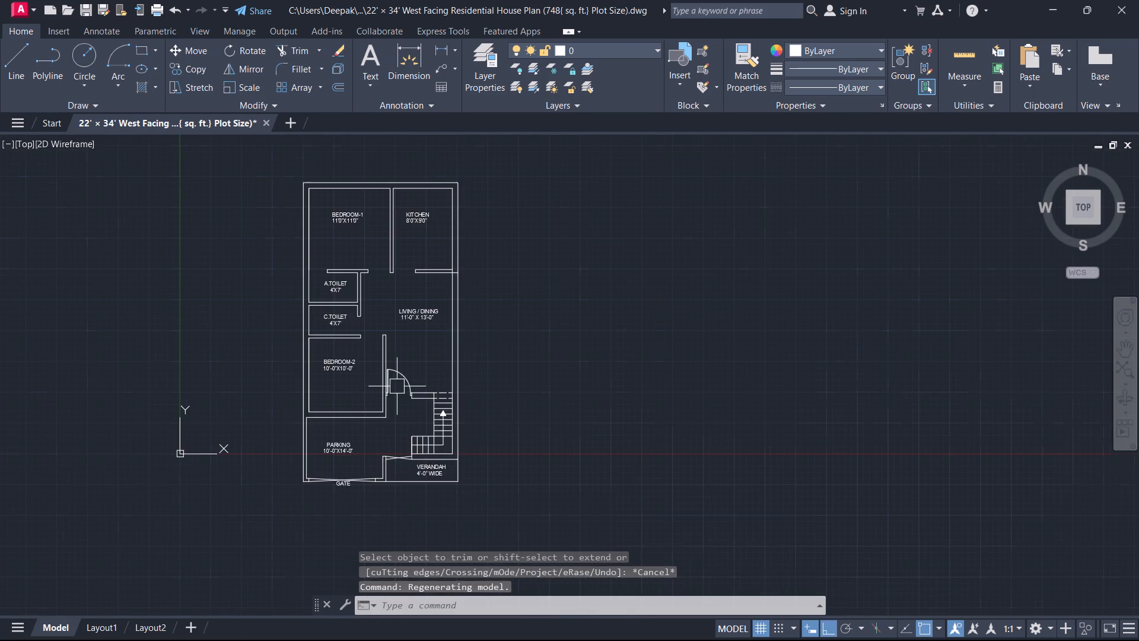
middle_drag(397, 386, 654, 397)
scroll(397, 387, up, 1)
scroll(635, 325, up, 2)
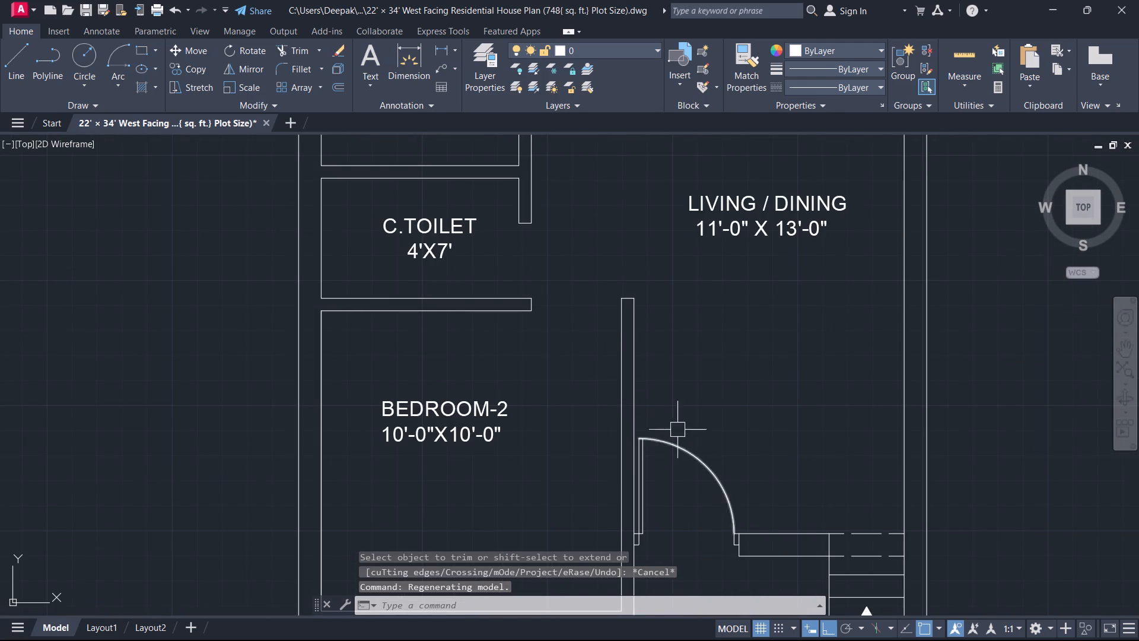
scroll(701, 390, down, 1)
middle_drag(686, 390, 634, 570)
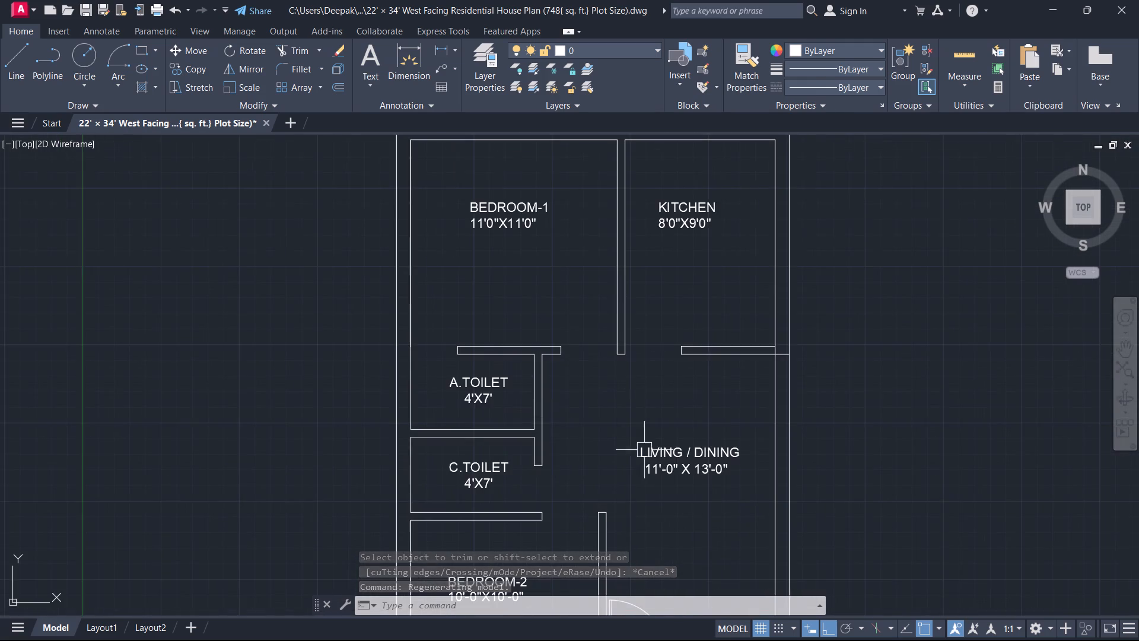
scroll(658, 347, up, 2)
middle_drag(663, 347, 658, 372)
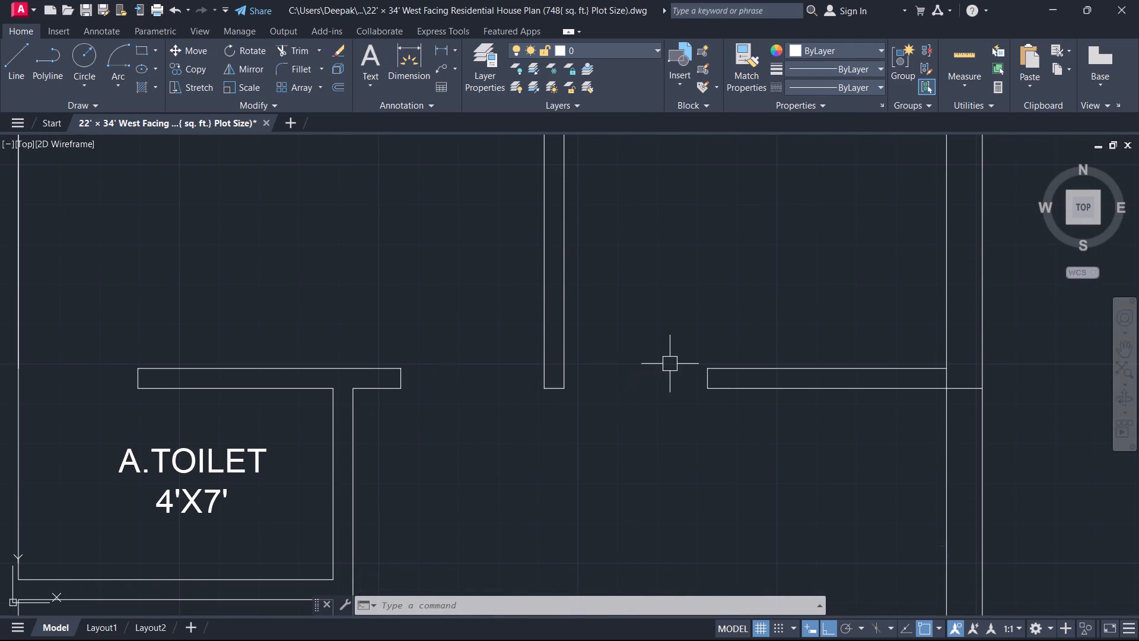
Draw a 2" × 2.5" door jamb with lines from the midpoint of the kitchen bottom wall's free end: 2", 2.5" up, 2" back.
key(l)
key(space)
scroll(705, 378, up, 4)
click(715, 384)
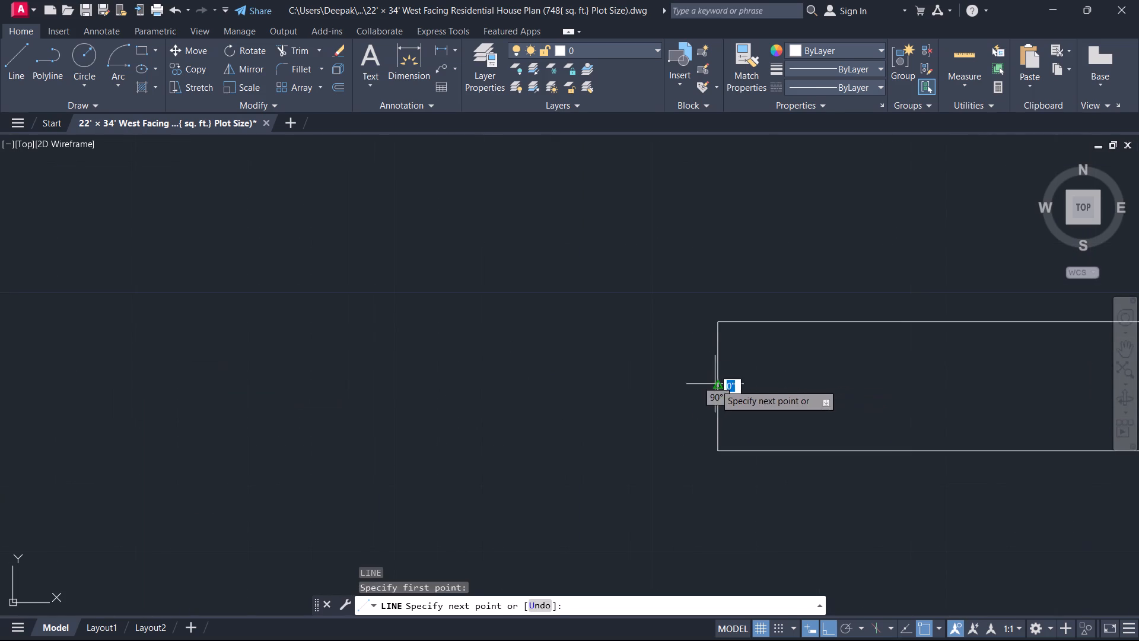
key(2)
key(Return)
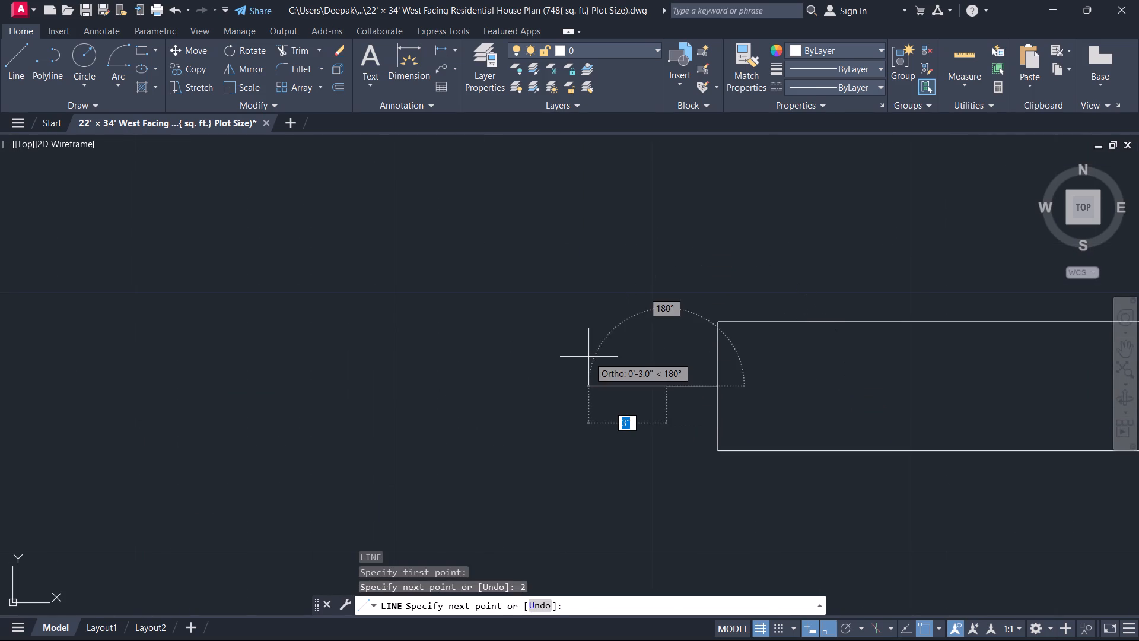
text(2.5)
key(Return)
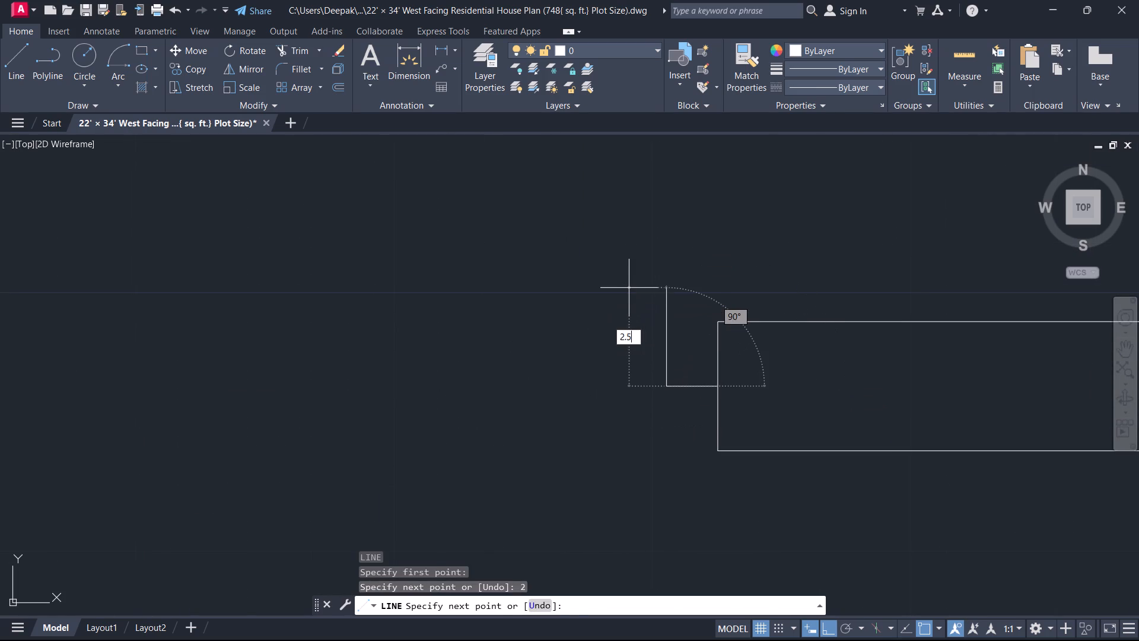
key(2)
key(Return)
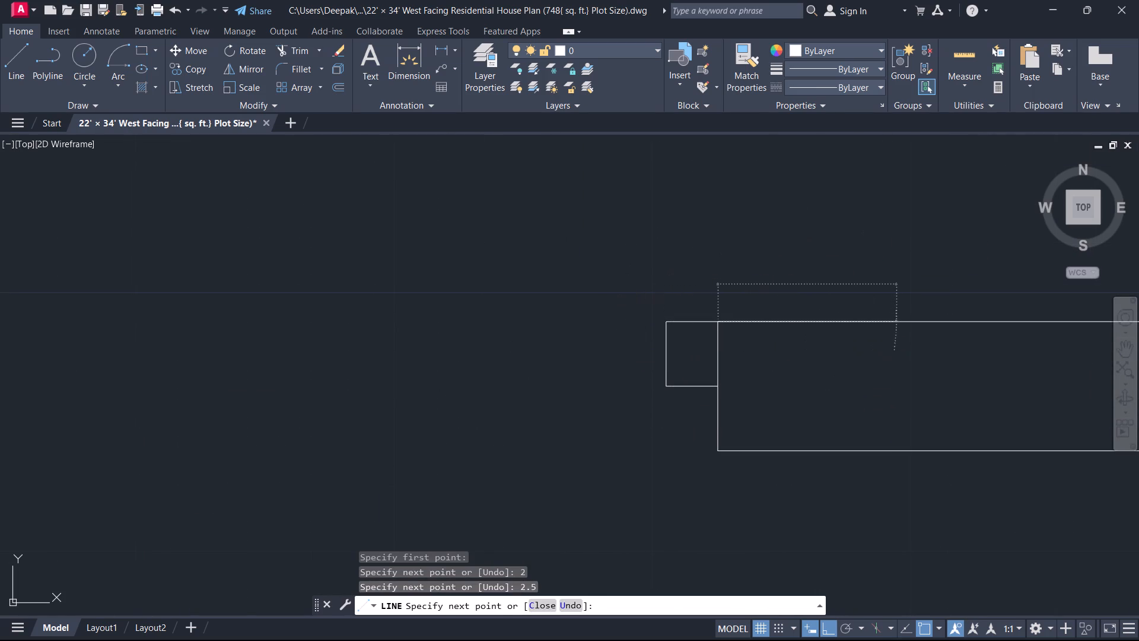
key(Escape)
Copy the jamb from its lower wall-side corner horizontally to the kitchen-side face of the BEDROOM-1 / KITCHEN partition.
drag(695, 424, 685, 415)
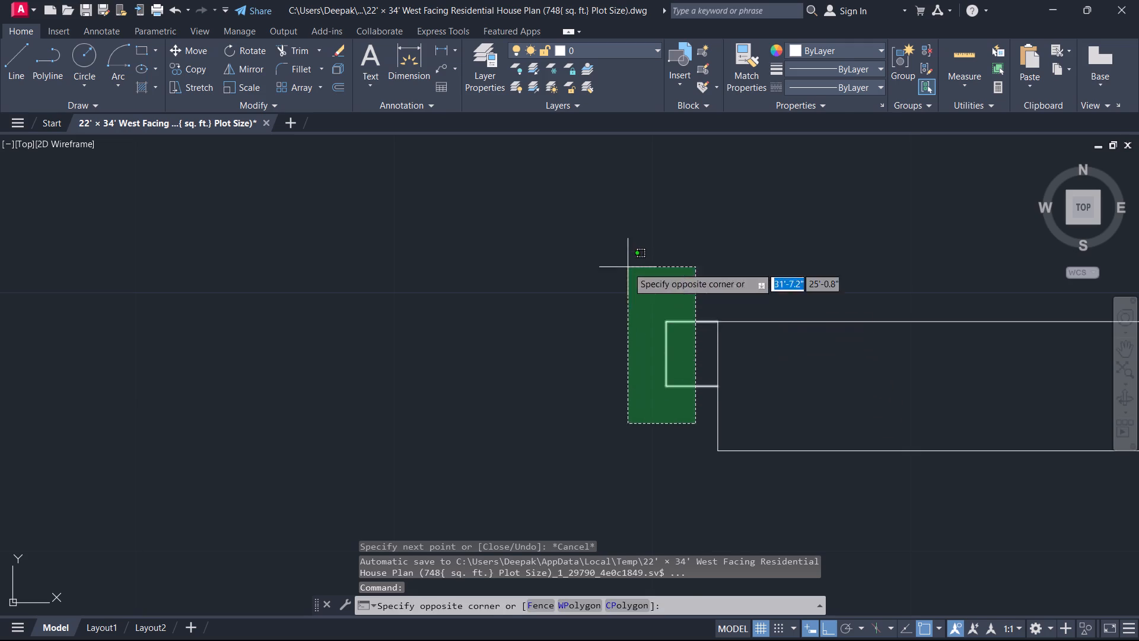
click(616, 247)
key(c)
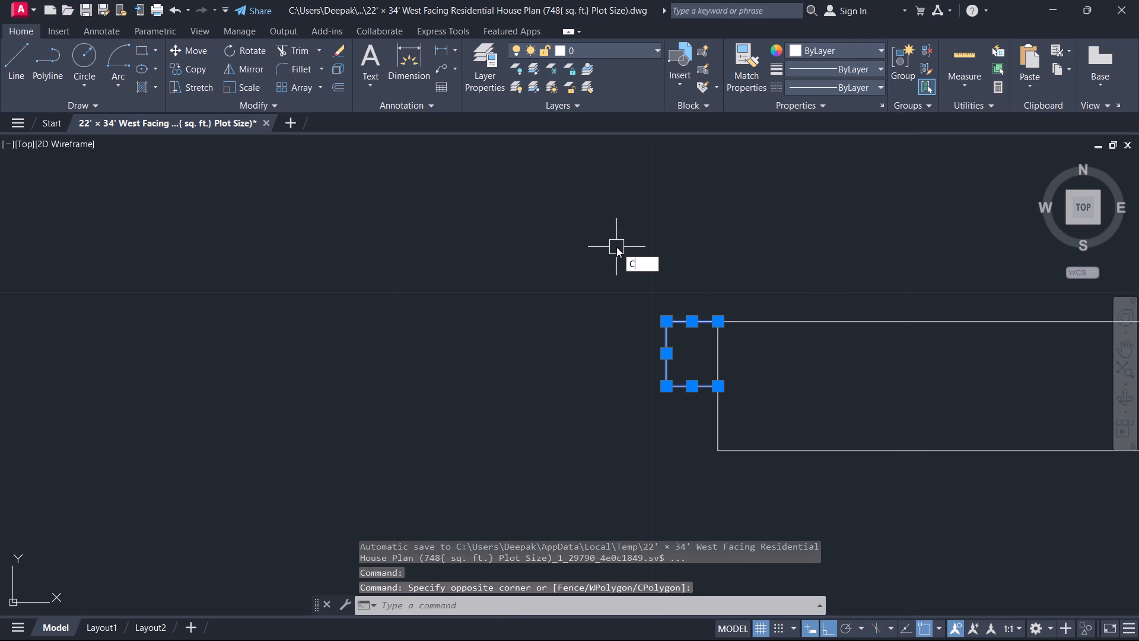
text(O)
key(space)
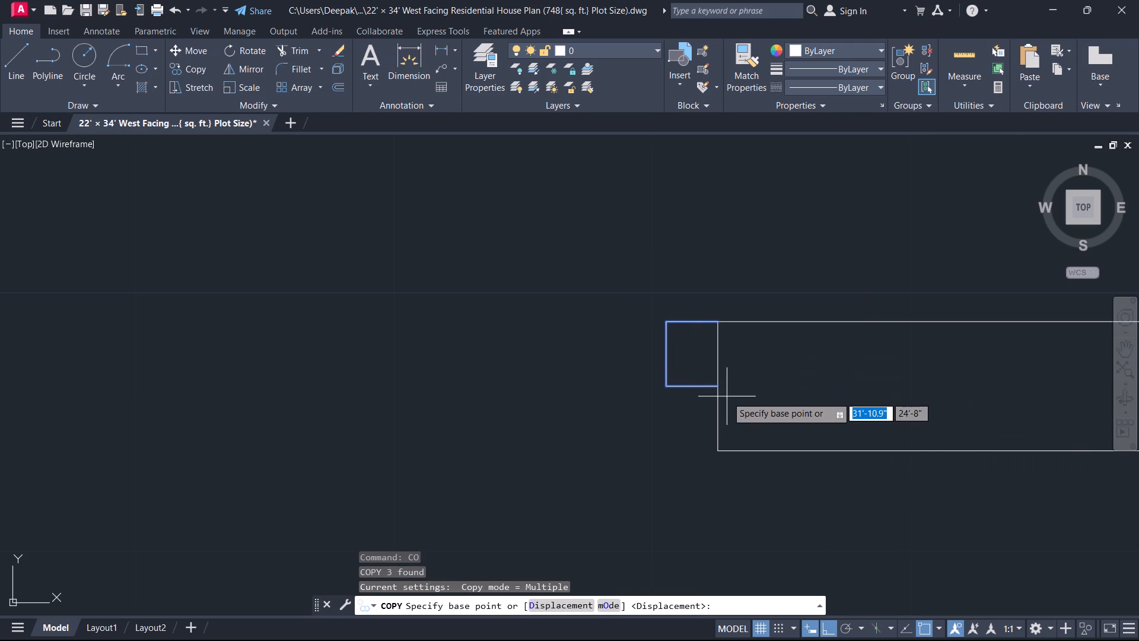
click(723, 388)
scroll(536, 354, up, 1)
scroll(534, 354, down, 4)
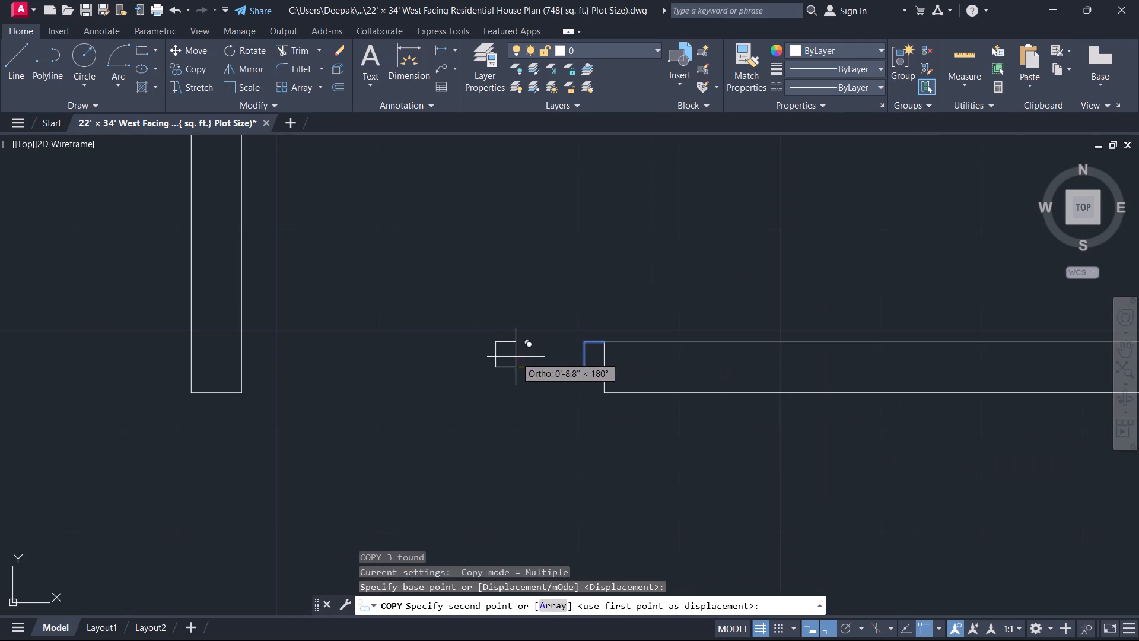
middle_drag(330, 379, 623, 370)
scroll(567, 367, up, 2)
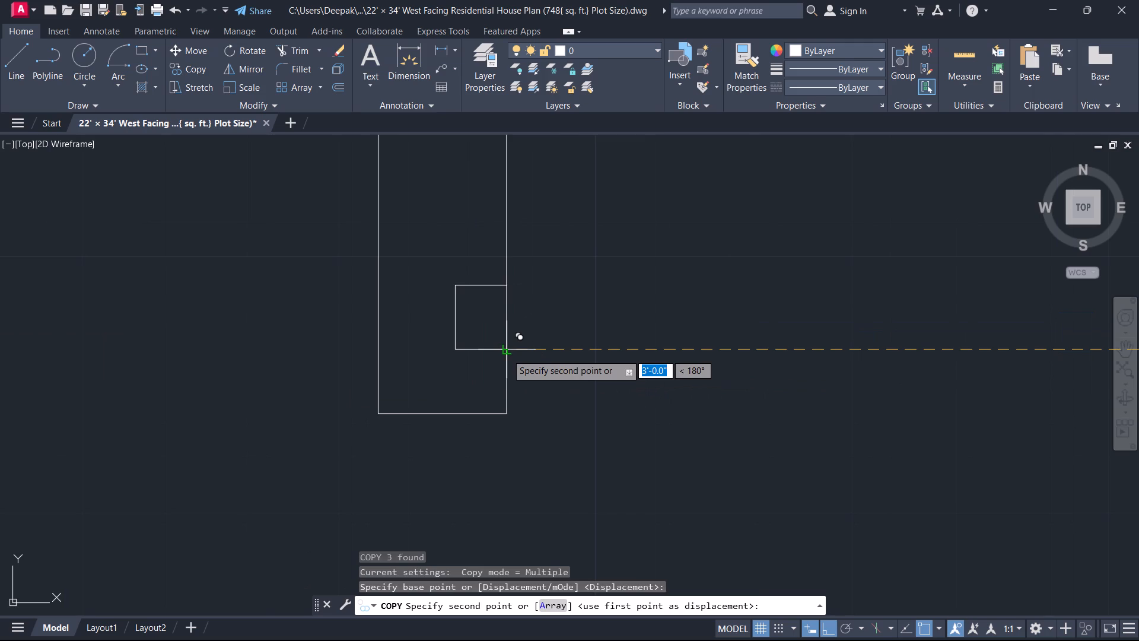
click(507, 354)
key(Escape)
click(500, 365)
key(Escape)
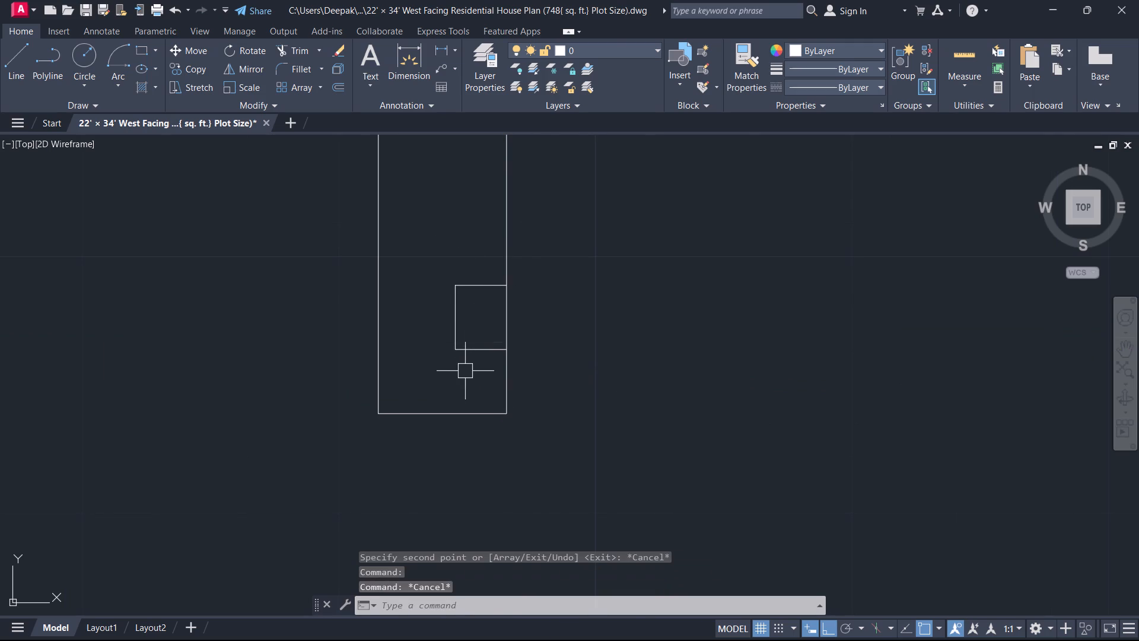
Mirror the copied jamb about the partition's kitchen-side face into the door opening, erasing the source objects.
click(472, 377)
click(429, 262)
scroll(568, 309, down, 2)
middle_drag(569, 310, 223, 291)
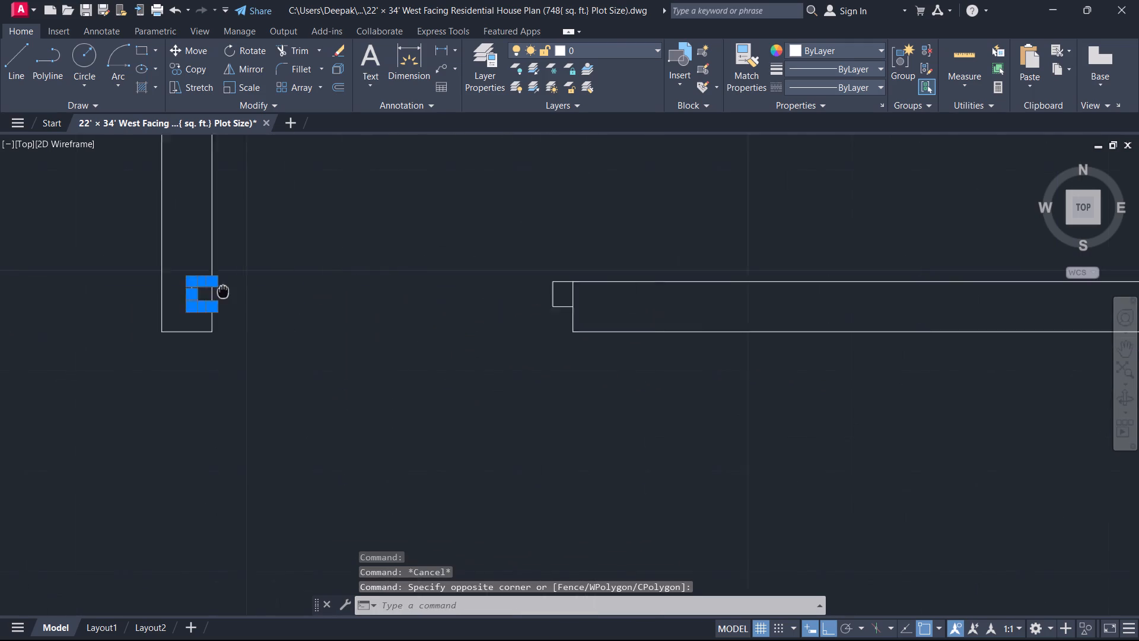
middle_drag(223, 291, 198, 291)
scroll(556, 320, up, 3)
click(479, 305)
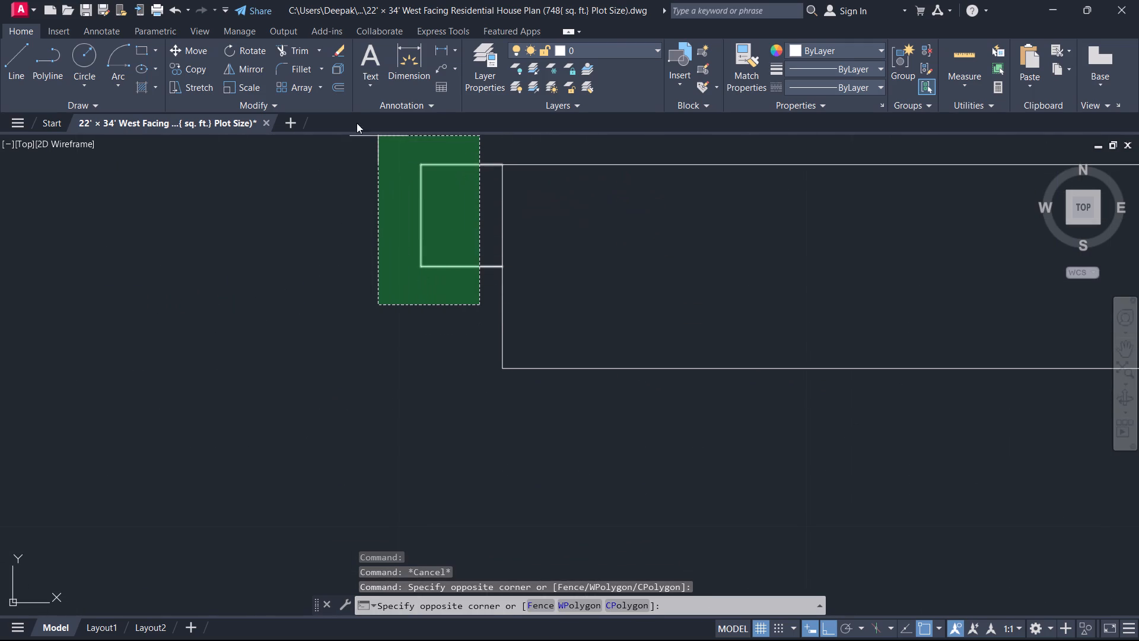
click(346, 117)
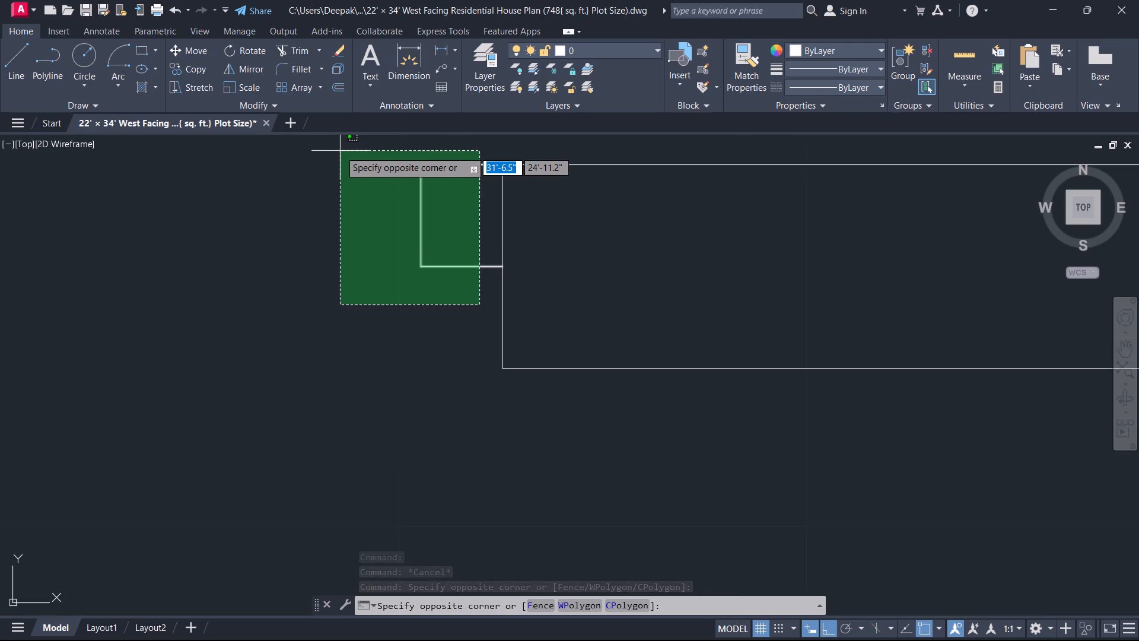
key(Escape)
scroll(329, 188, down, 3)
middle_drag(328, 195, 824, 342)
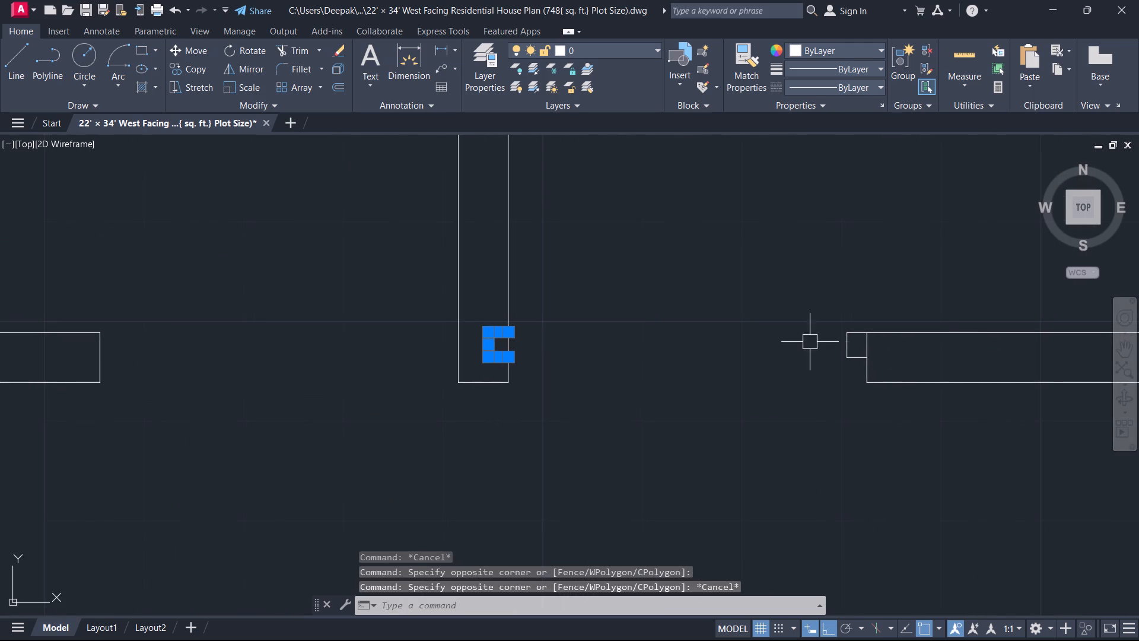
scroll(752, 352, up, 1)
scroll(524, 350, up, 1)
scroll(532, 354, down, 8)
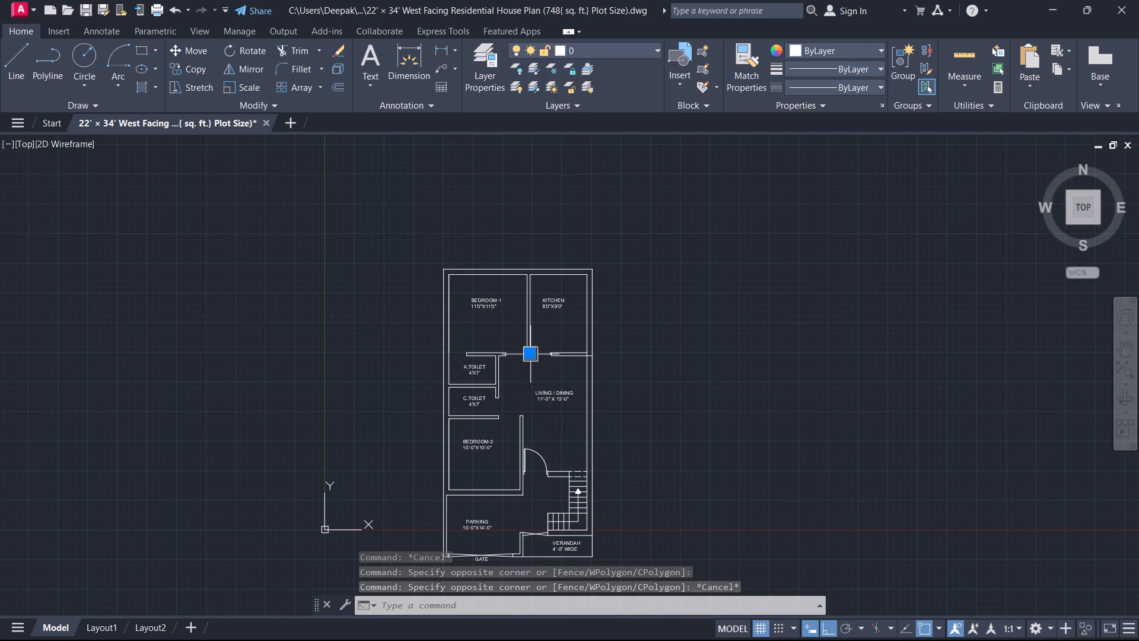
scroll(546, 497, up, 4)
scroll(527, 421, down, 4)
scroll(527, 421, up, 3)
scroll(527, 421, down, 5)
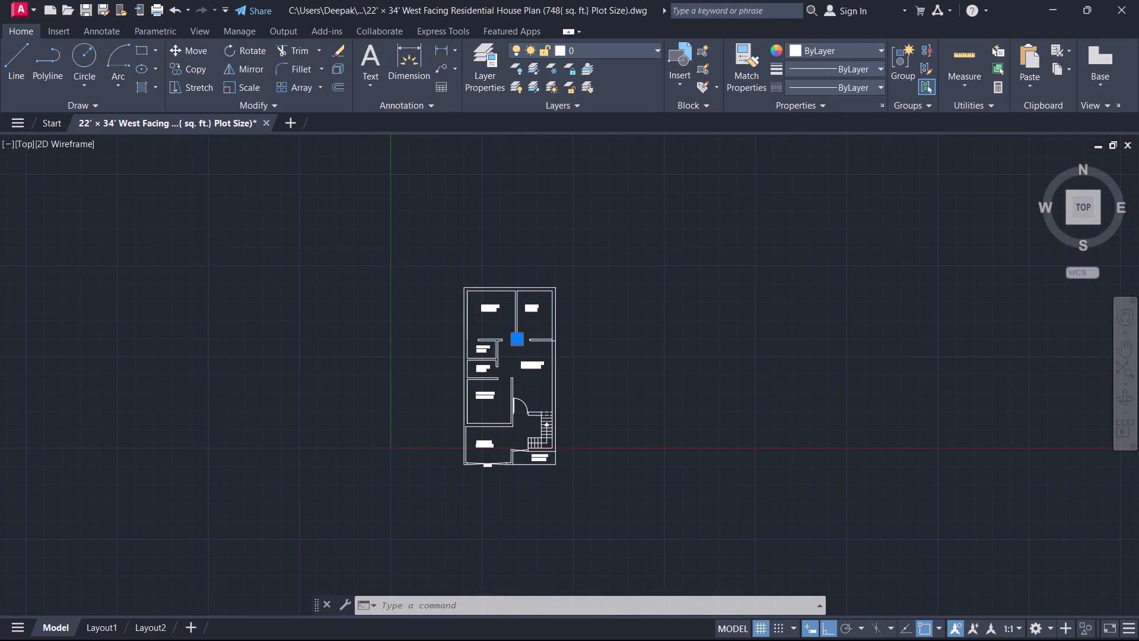
scroll(527, 421, down, 1)
scroll(523, 383, up, 5)
scroll(545, 521, up, 5)
scroll(513, 358, down, 1)
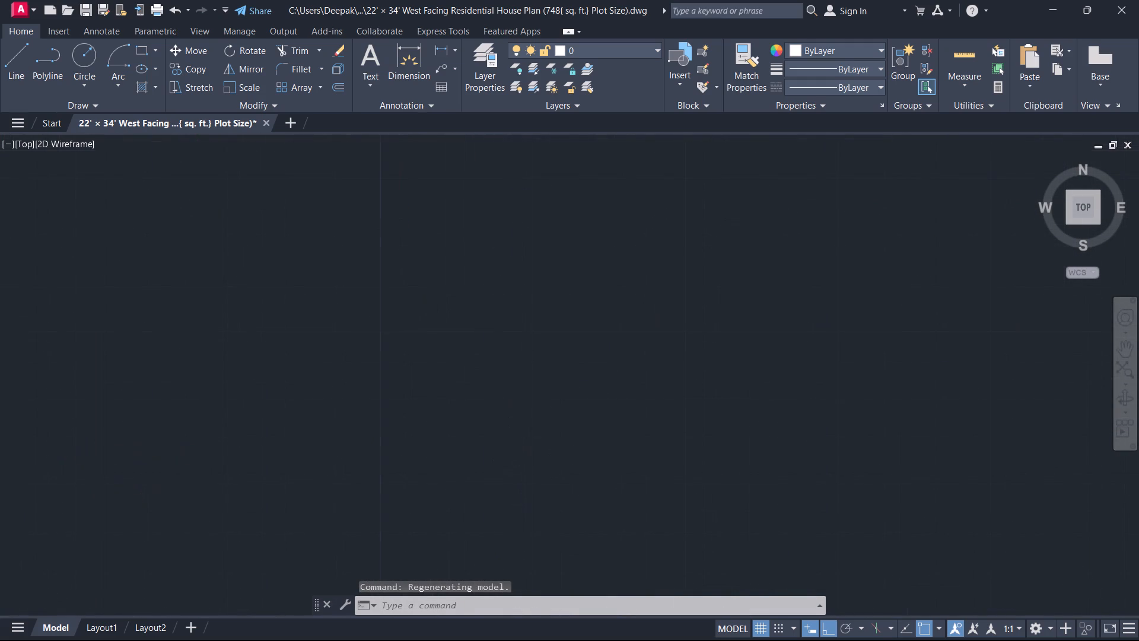
scroll(513, 358, down, 1)
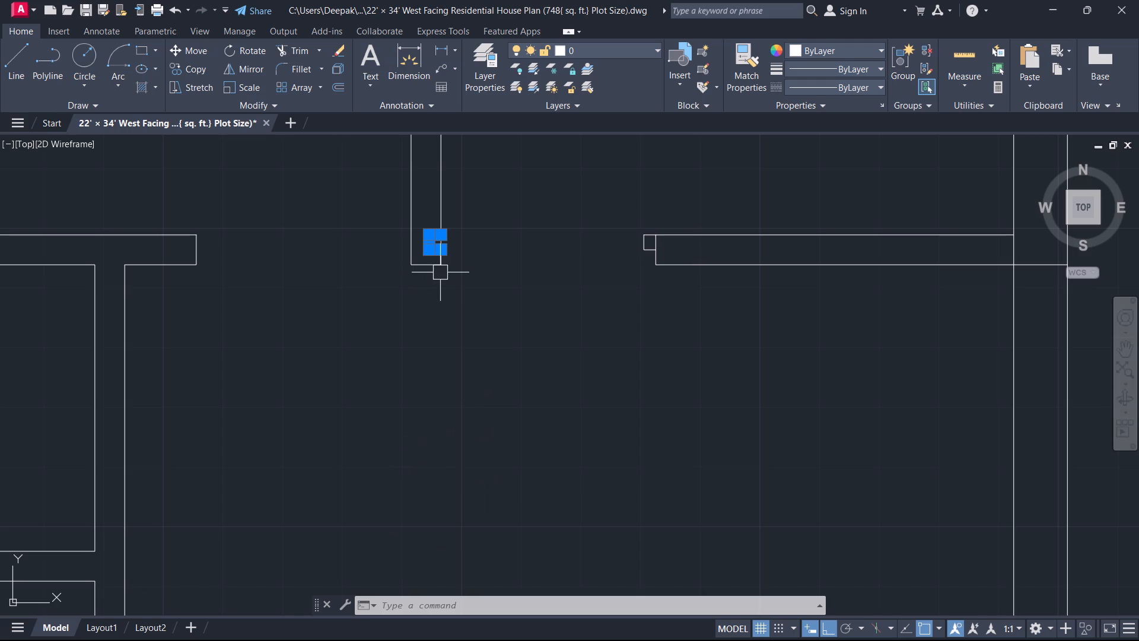
text(MU)
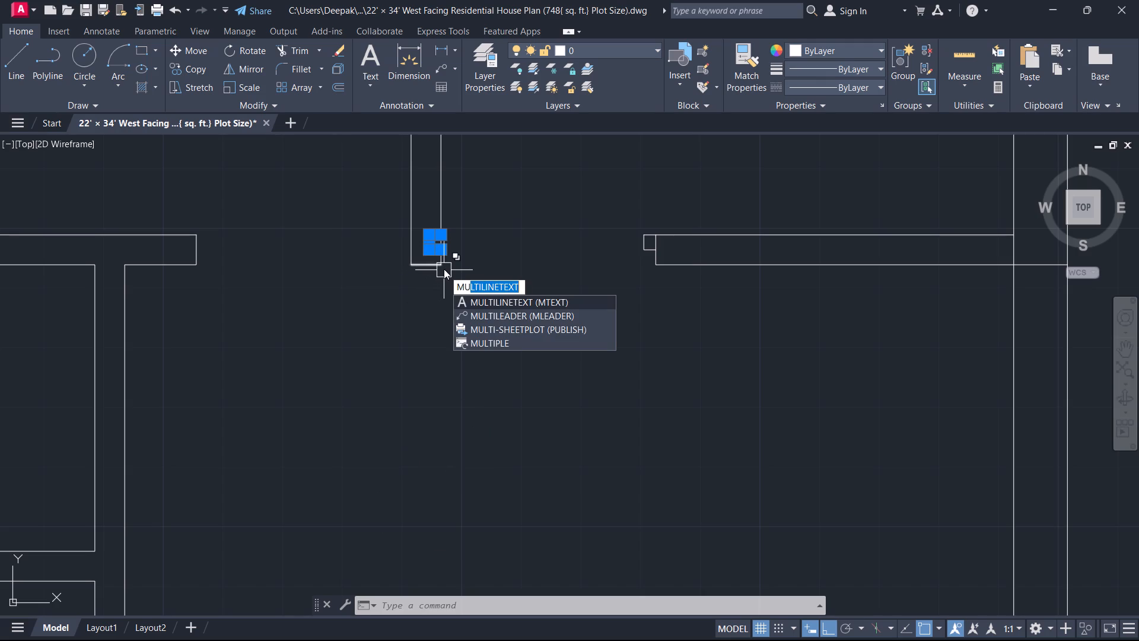
key(BackSpace)
text(I)
key(space)
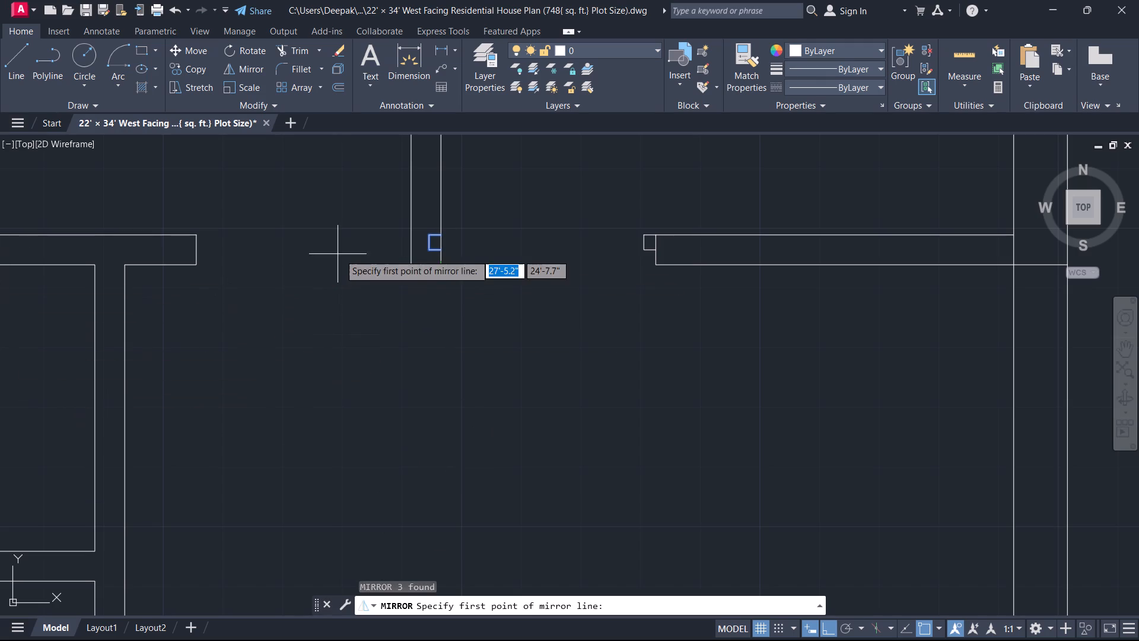
scroll(277, 296, up, 1)
scroll(547, 235, up, 2)
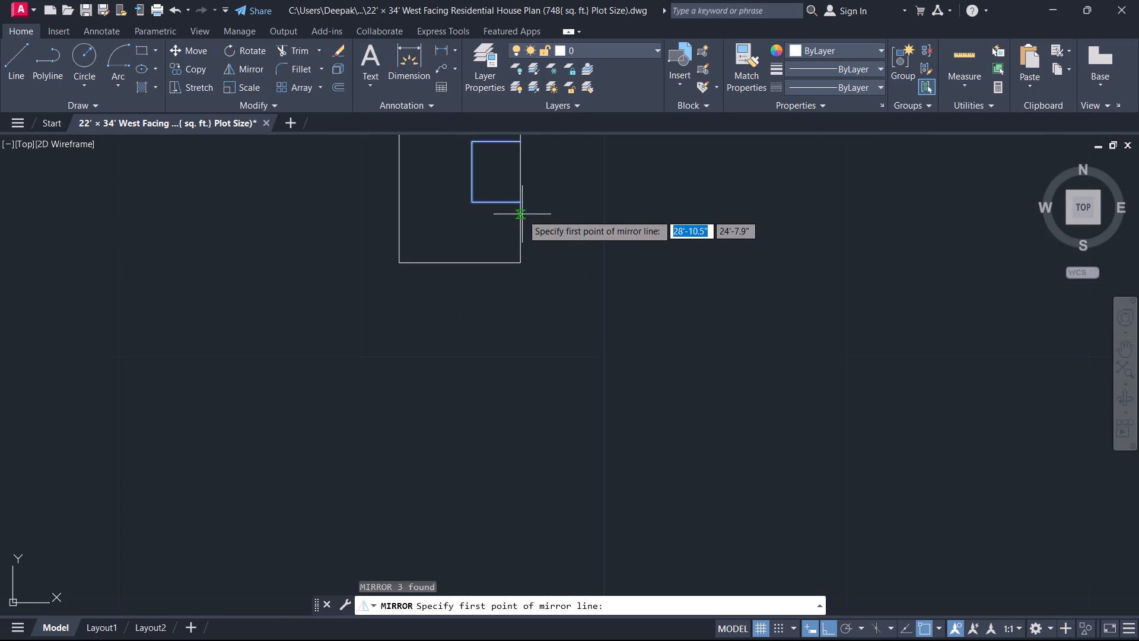
click(522, 214)
click(520, 186)
drag(542, 221, 520, 186)
key(Escape)
Draw a horizontal line across the kitchen door opening between the upper inner corners of the two jambs.
scroll(520, 187, down, 1)
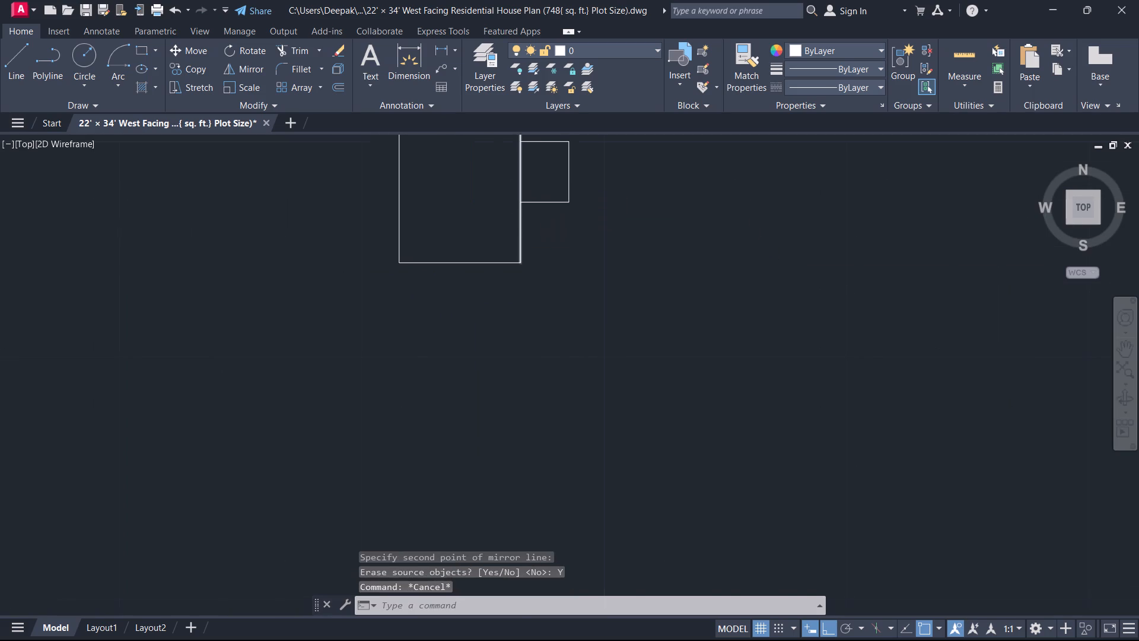
scroll(520, 187, down, 2)
middle_drag(665, 237, 602, 302)
scroll(613, 311, up, 1)
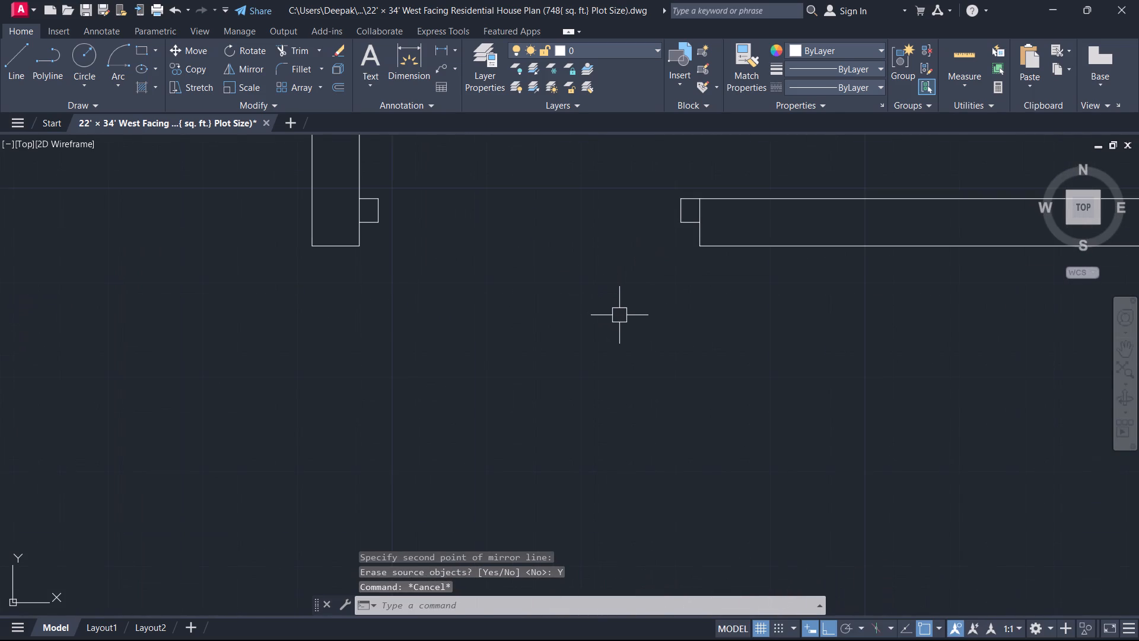
key(l)
key(space)
scroll(666, 189, up, 1)
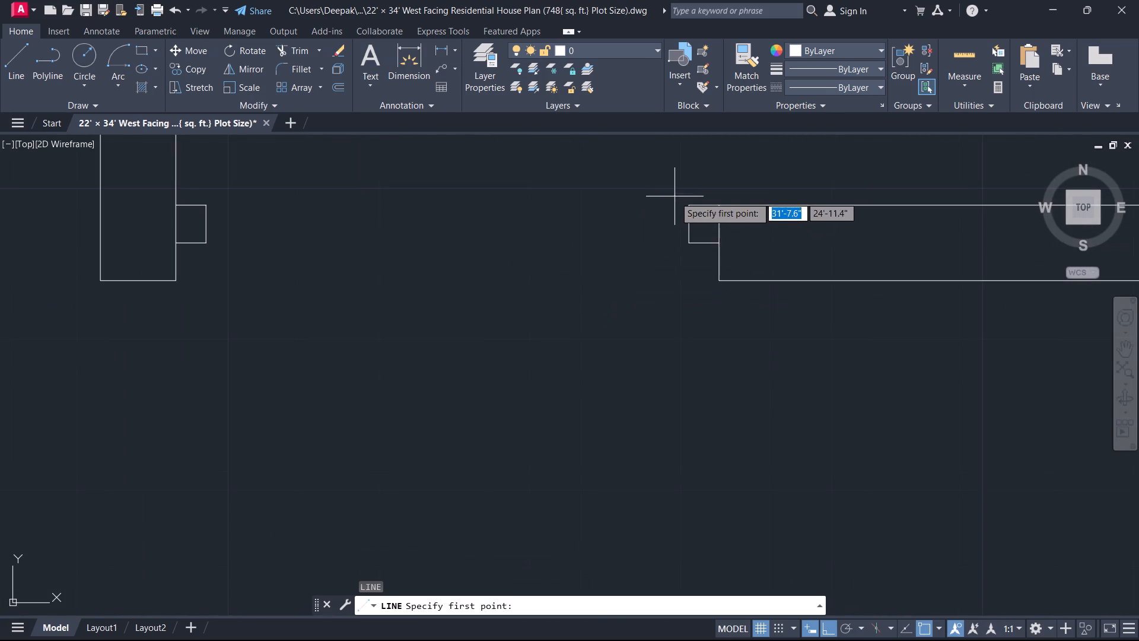
drag(686, 205, 680, 201)
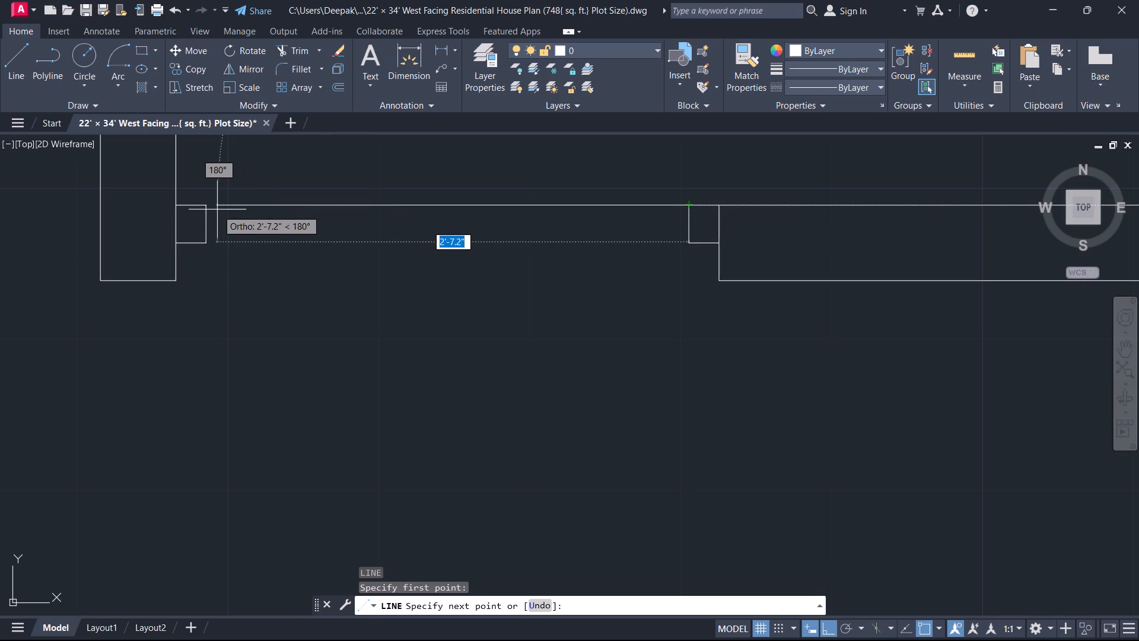
click(208, 208)
key(Escape)
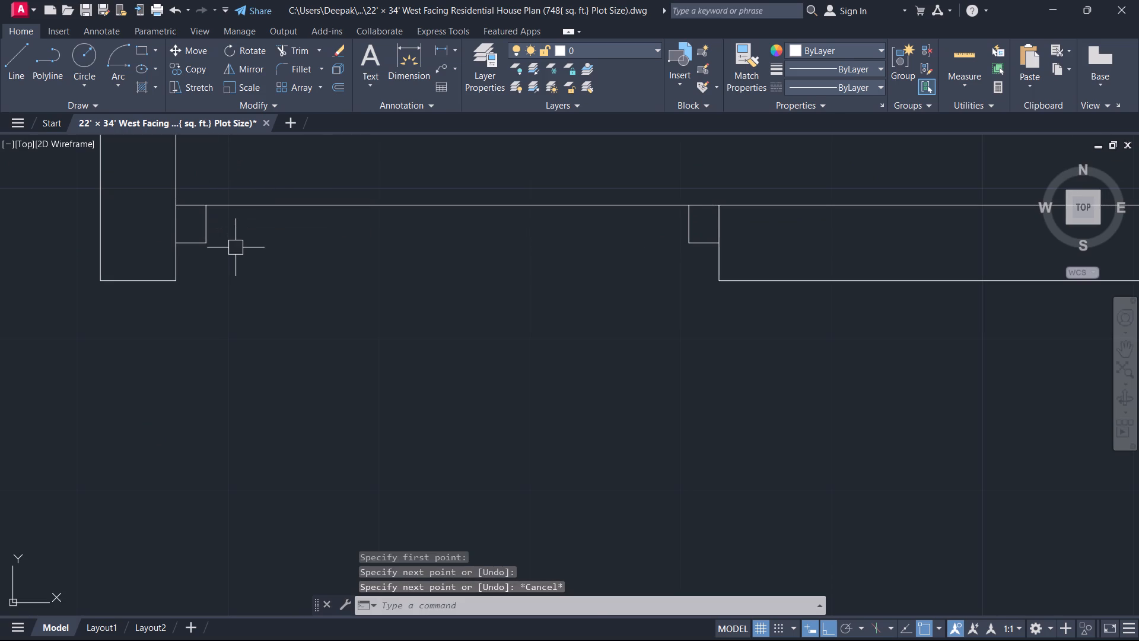
Offset the line across the kitchen door opening 1.5" downward to form the door leaf's thickness.
text(O)
key(space)
text(1.5)
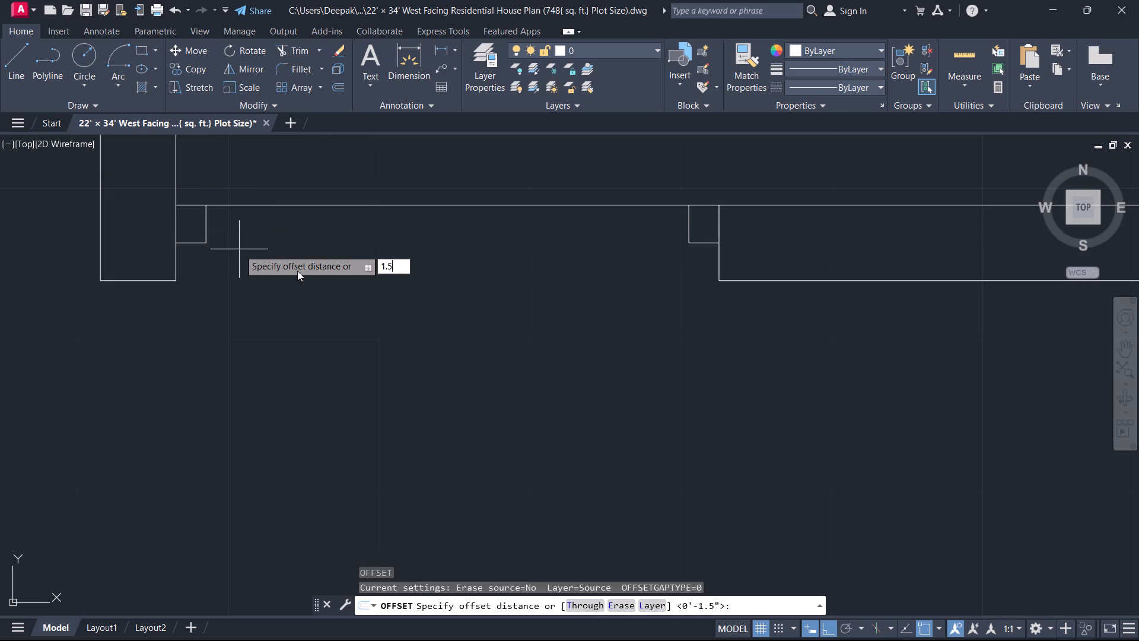
key(Return)
click(317, 205)
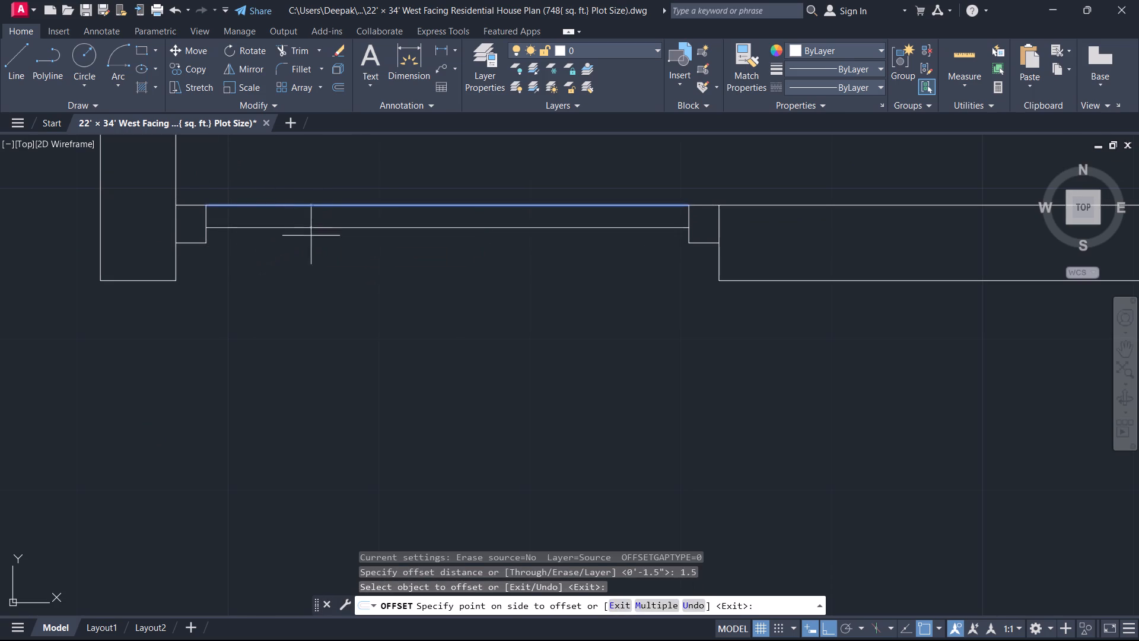
click(311, 236)
key(Escape)
Rotate both door leaf lines 90° upward about the partition-side jamb's upper inner corner.
click(327, 247)
click(310, 185)
text(RO)
key(space)
click(201, 209)
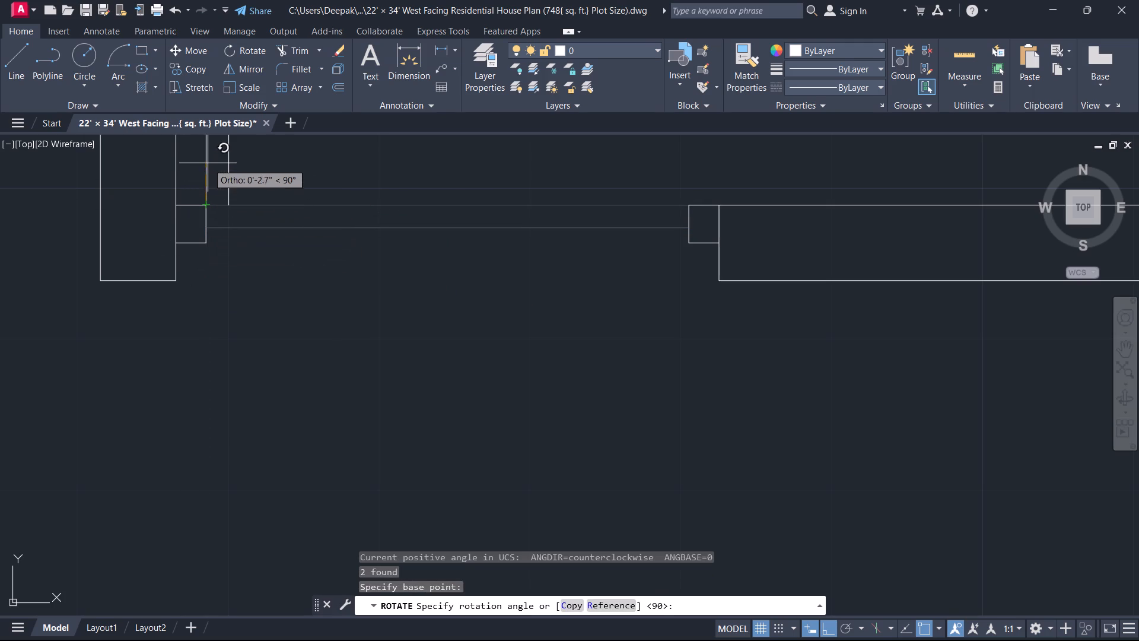
click(208, 163)
key(Escape)
Draw the short bottom line closing the kitchen door leaf from the partition-side jamb's corner to the leaf's outer line.
scroll(233, 205, down, 2)
middle_drag(249, 209, 473, 292)
scroll(473, 292, up, 1)
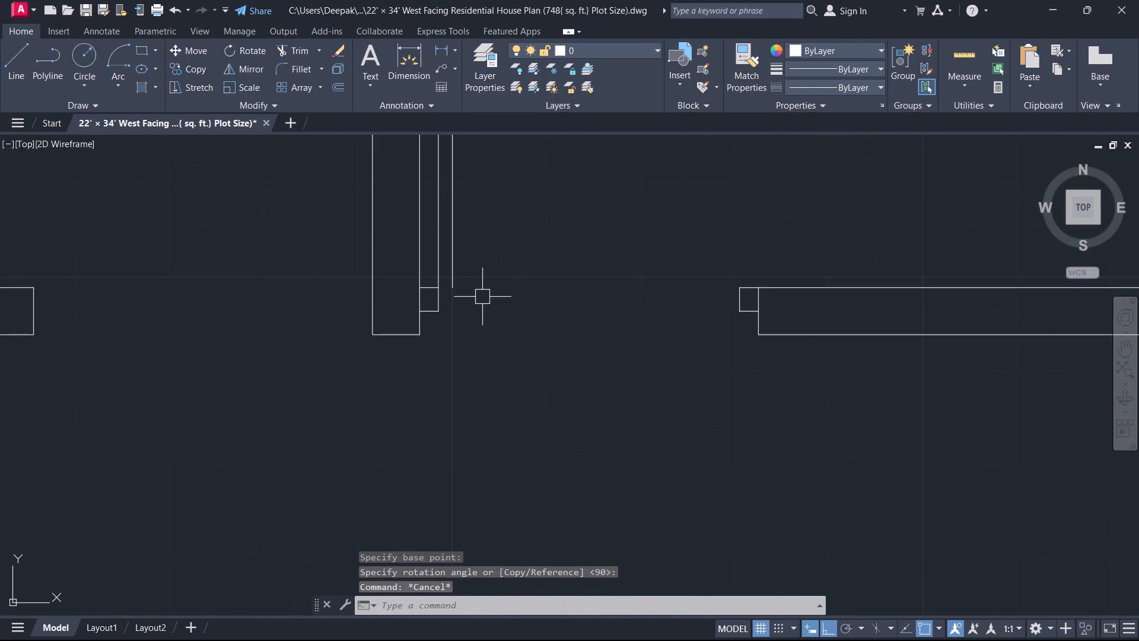
text(L)
key(space)
scroll(475, 315, up, 3)
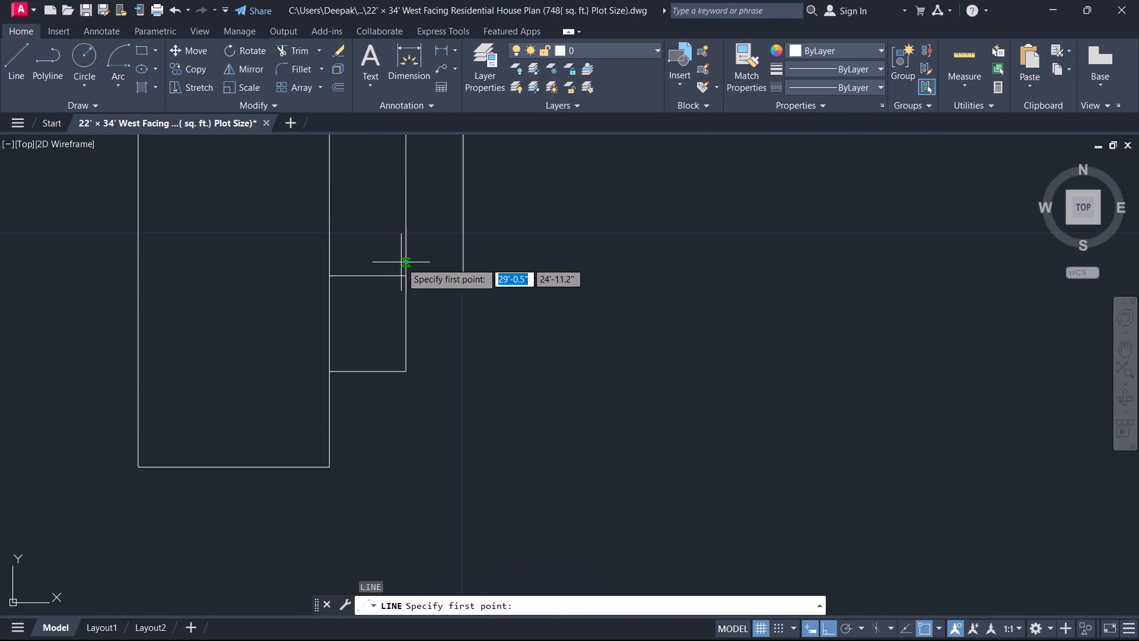
click(409, 272)
click(469, 277)
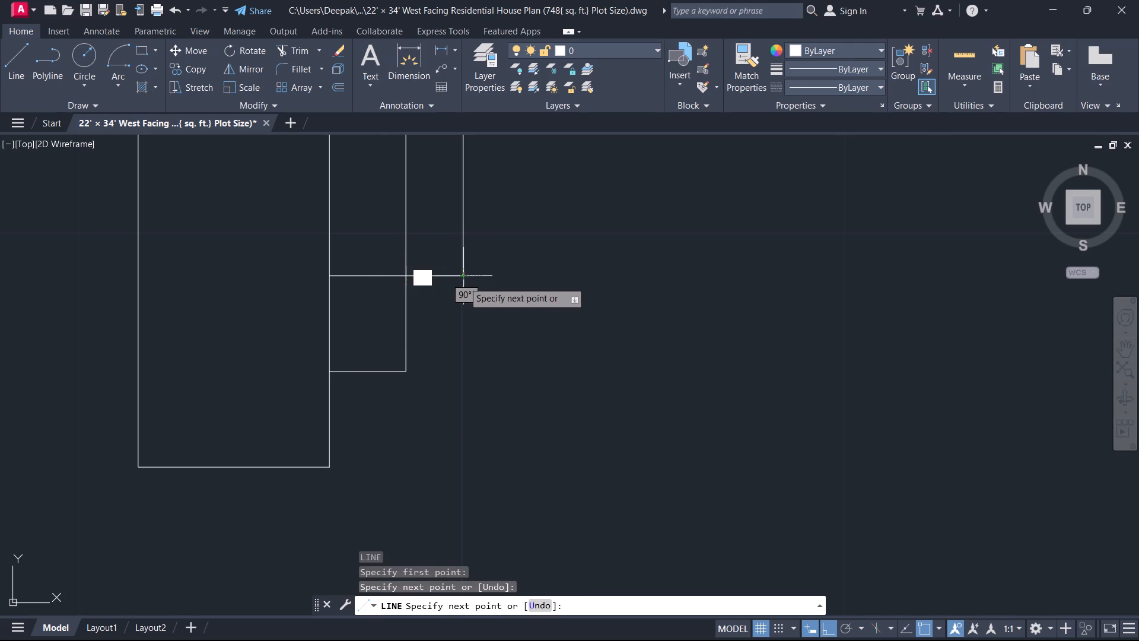
key(Escape)
Start an arc for the kitchen door swing at the opening between the KITCHEN and LIVING / DINING.
scroll(462, 281, down, 4)
scroll(470, 285, up, 1)
scroll(470, 281, down, 3)
middle_drag(469, 277, 479, 357)
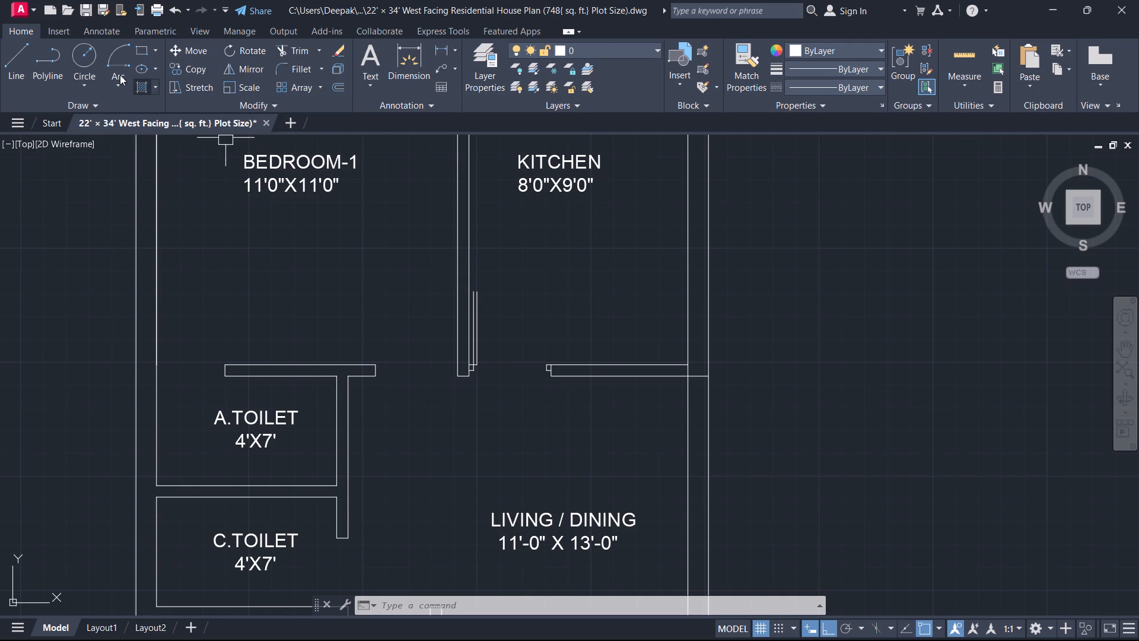
click(114, 55)
scroll(545, 441, up, 2)
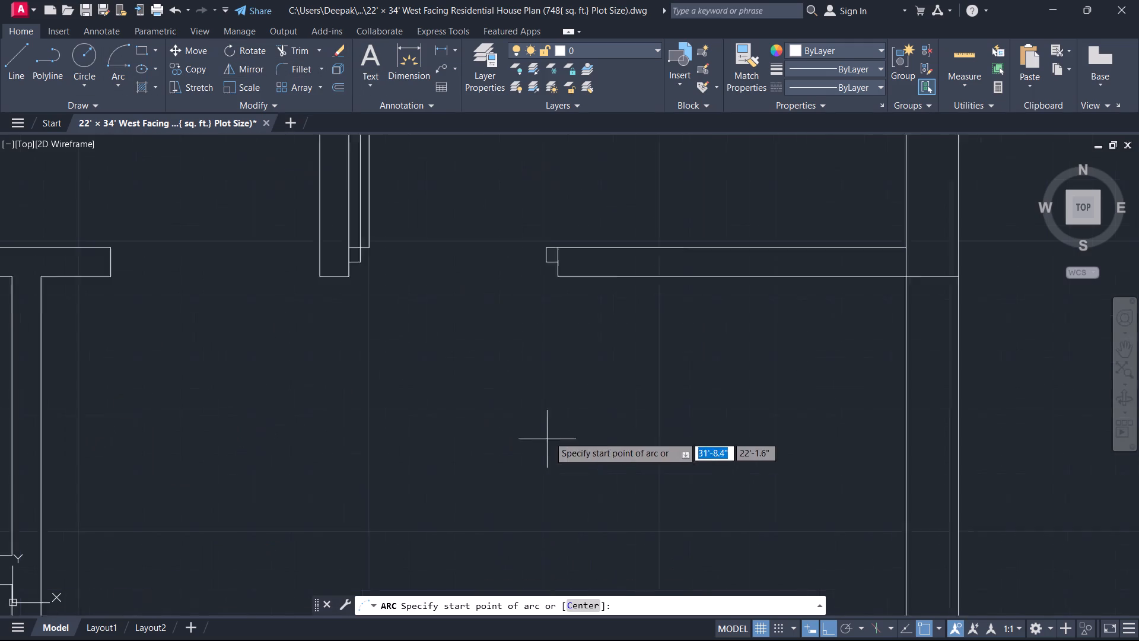
scroll(550, 434, up, 1)
middle_drag(529, 213, 507, 277)
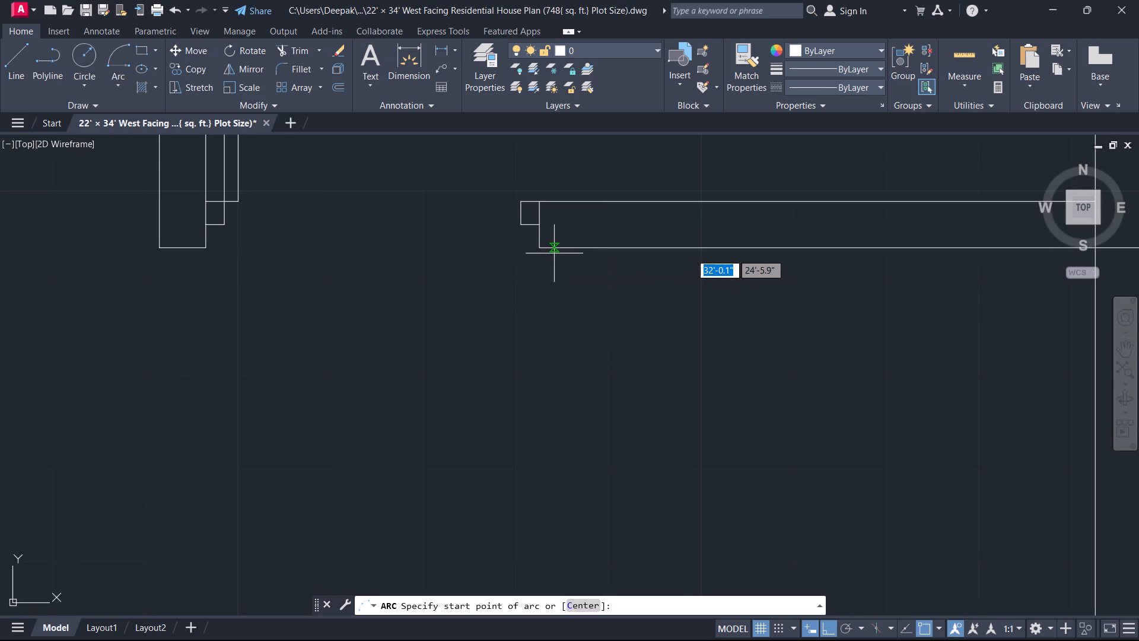
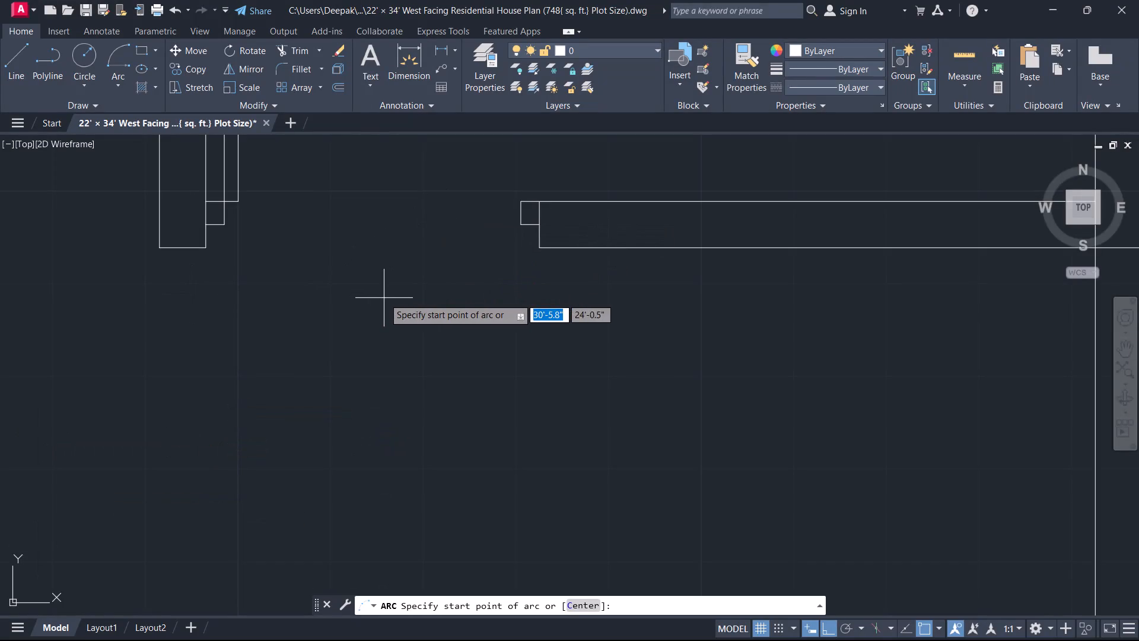
Draw the kitchen door's swing arc from the far jamb's upper corner, centred at the hinge side, to the top of the leaf.
middle_drag(400, 303, 510, 439)
click(626, 338)
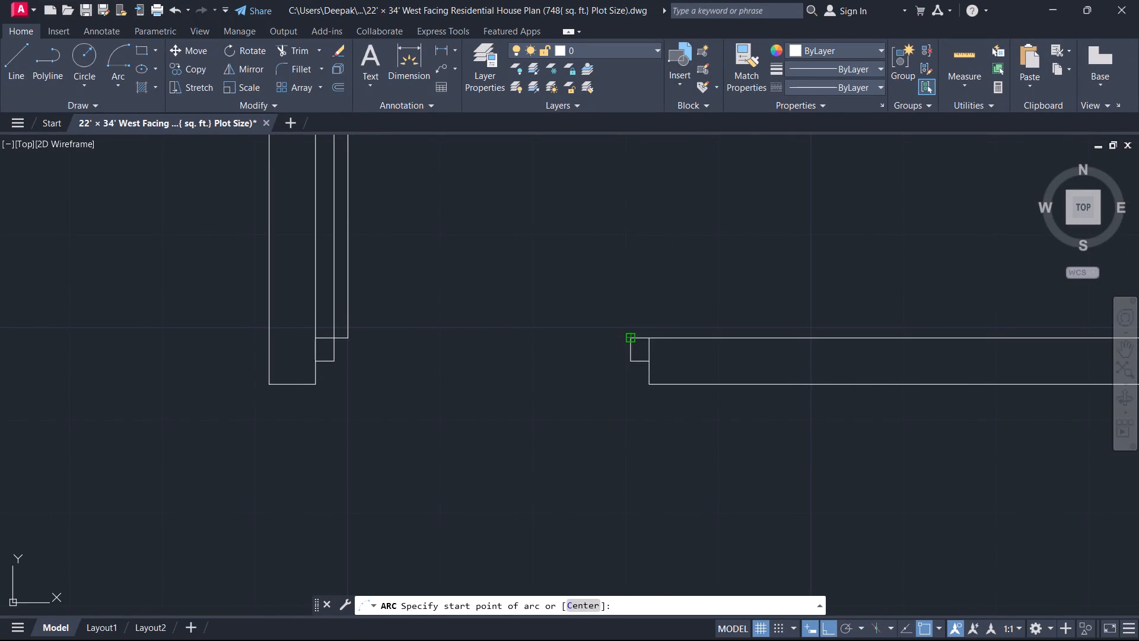
click(331, 338)
scroll(362, 332, down, 2)
middle_drag(365, 332, 437, 554)
click(428, 431)
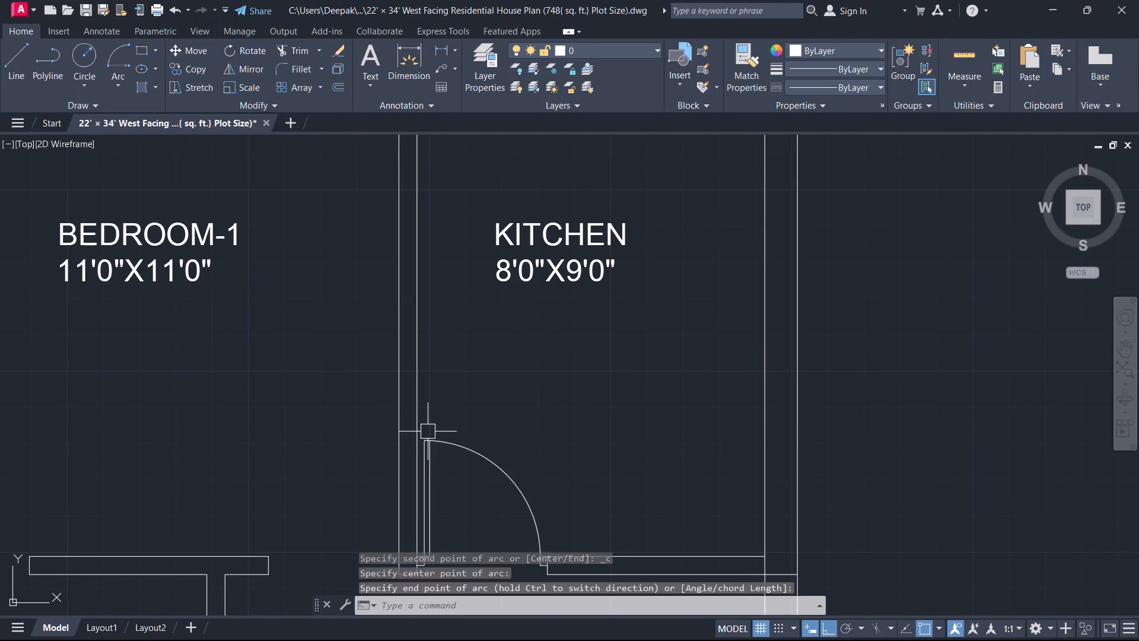
key(Escape)
Trim the part of the kitchen door leaf's line that overshoots the swing arc.
scroll(434, 452, up, 8)
middle_drag(390, 367, 390, 366)
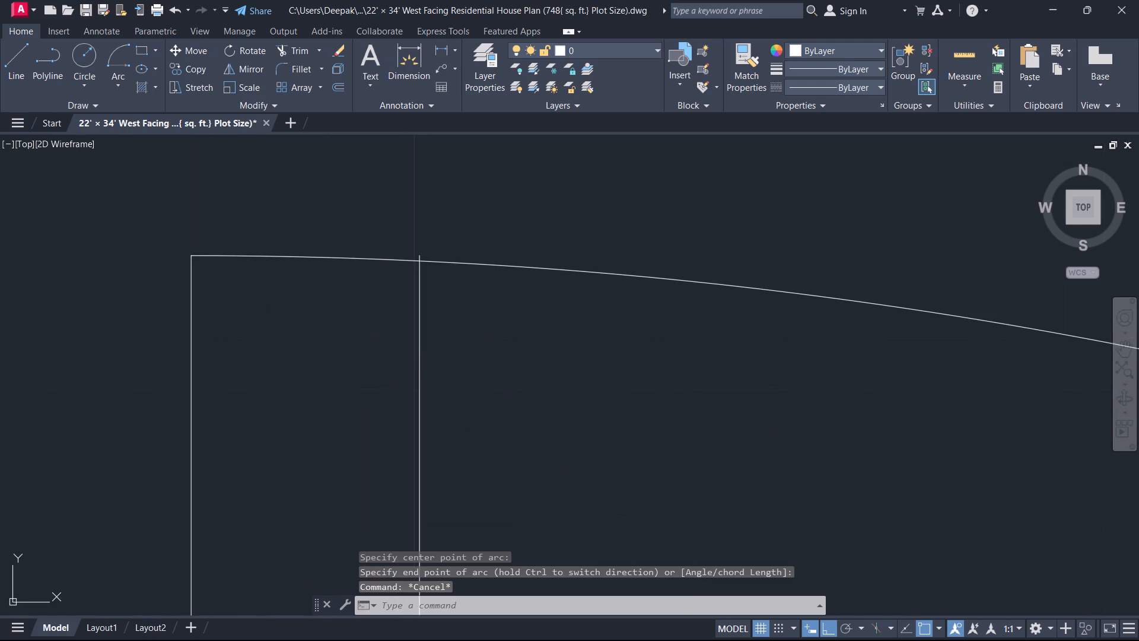
middle_drag(390, 366, 316, 456)
key(t)
key(r)
scroll(327, 361, up, 3)
key(space)
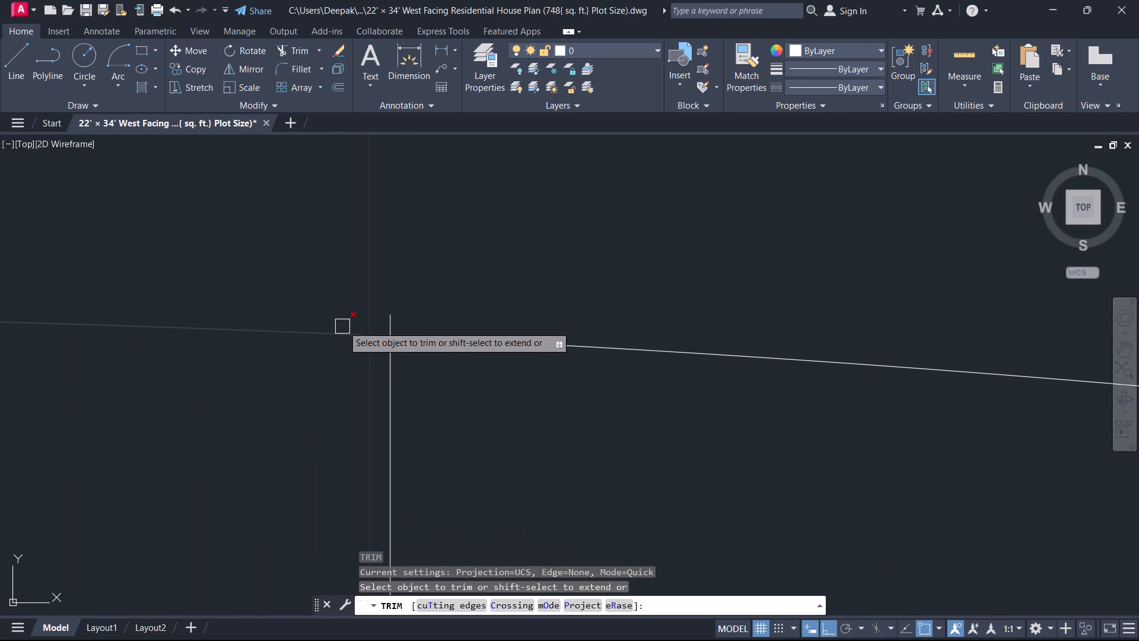
click(374, 324)
click(451, 327)
key(Escape)
Draw a 2" by 2.5" door jamb on the wall end above A.TOILET, from the end face's midpoint to its upper corner.
scroll(453, 327, down, 1)
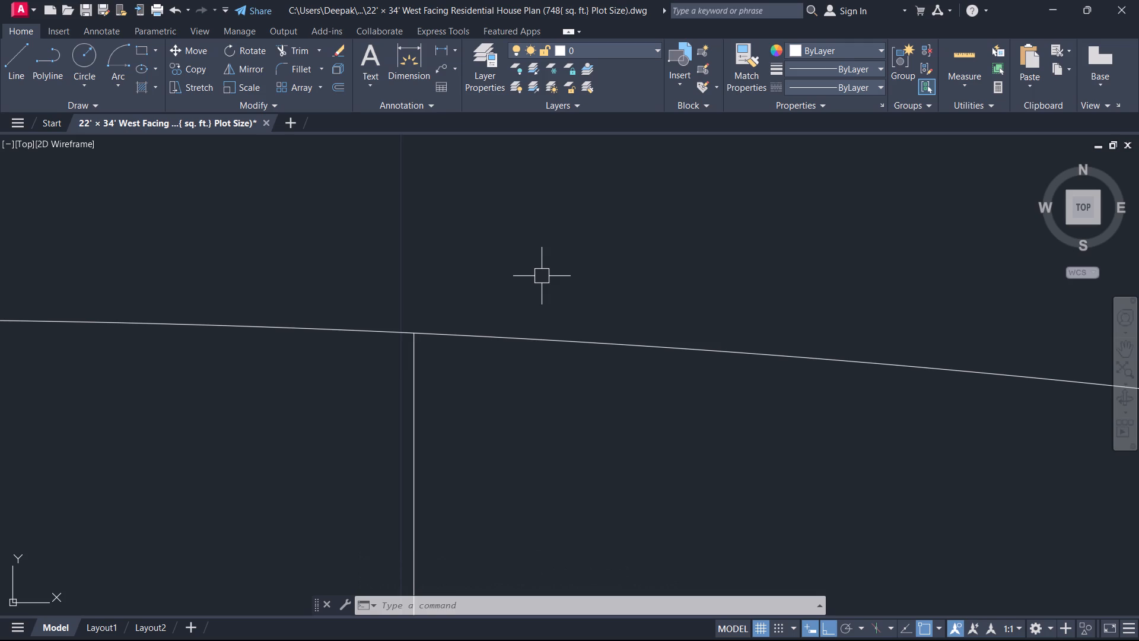
scroll(65, 0, down, 5)
scroll(81, 132, down, 4)
scroll(42, 179, down, 3)
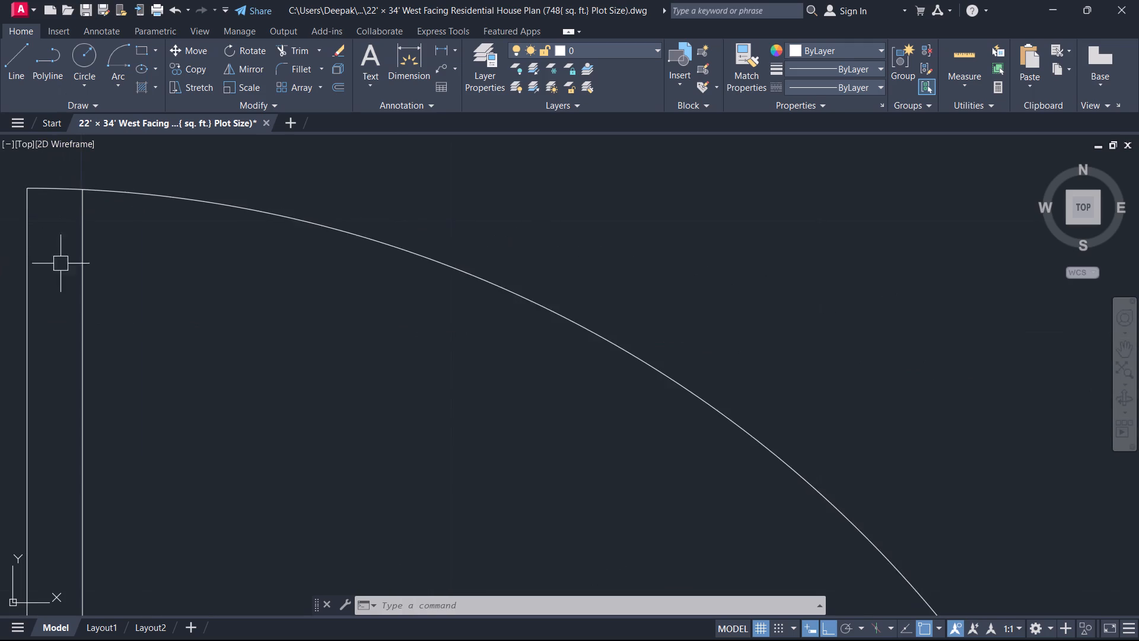
scroll(150, 264, down, 3)
middle_drag(253, 275, 769, 124)
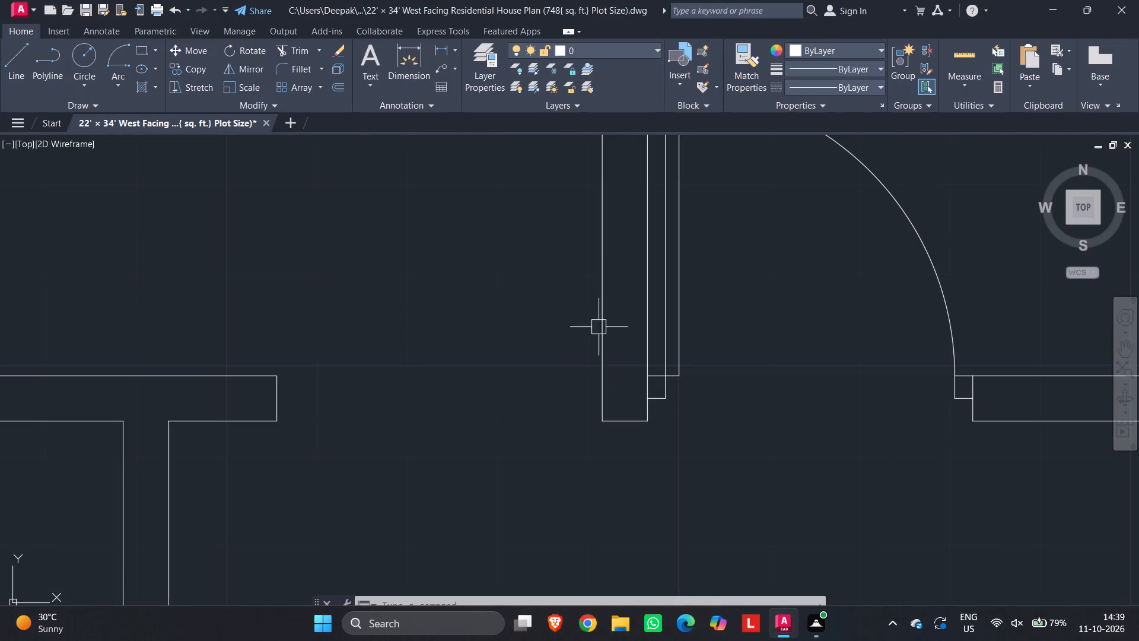
scroll(739, 421, down, 2)
middle_drag(705, 370, 688, 356)
scroll(692, 358, up, 1)
scroll(771, 346, up, 1)
middle_drag(767, 344, 731, 319)
scroll(734, 322, down, 2)
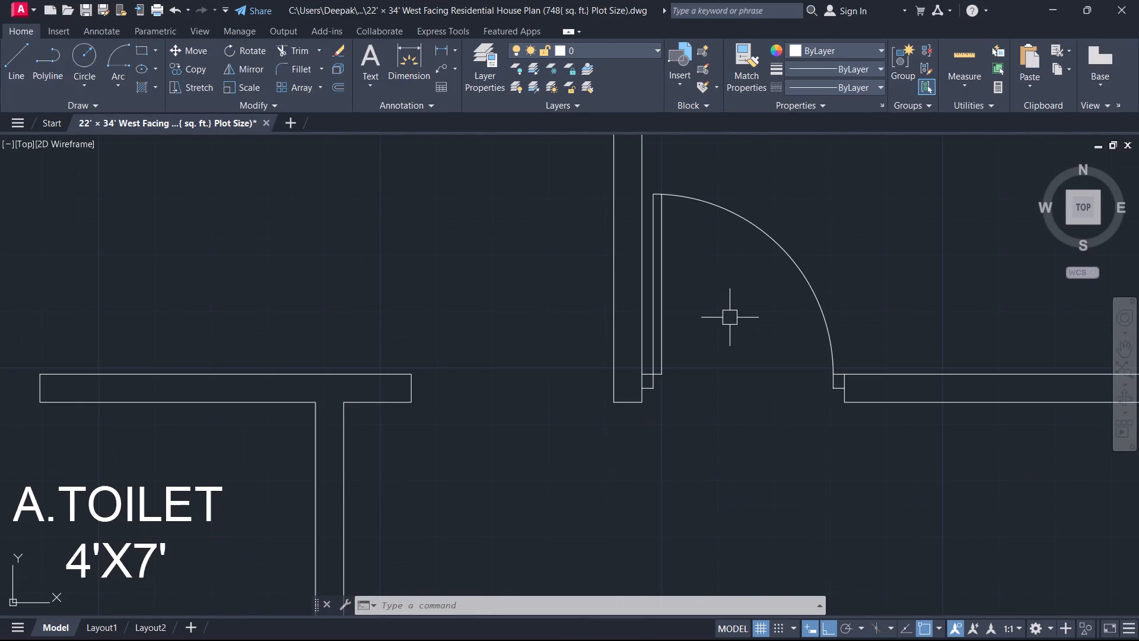
scroll(723, 312, up, 1)
scroll(647, 391, up, 2)
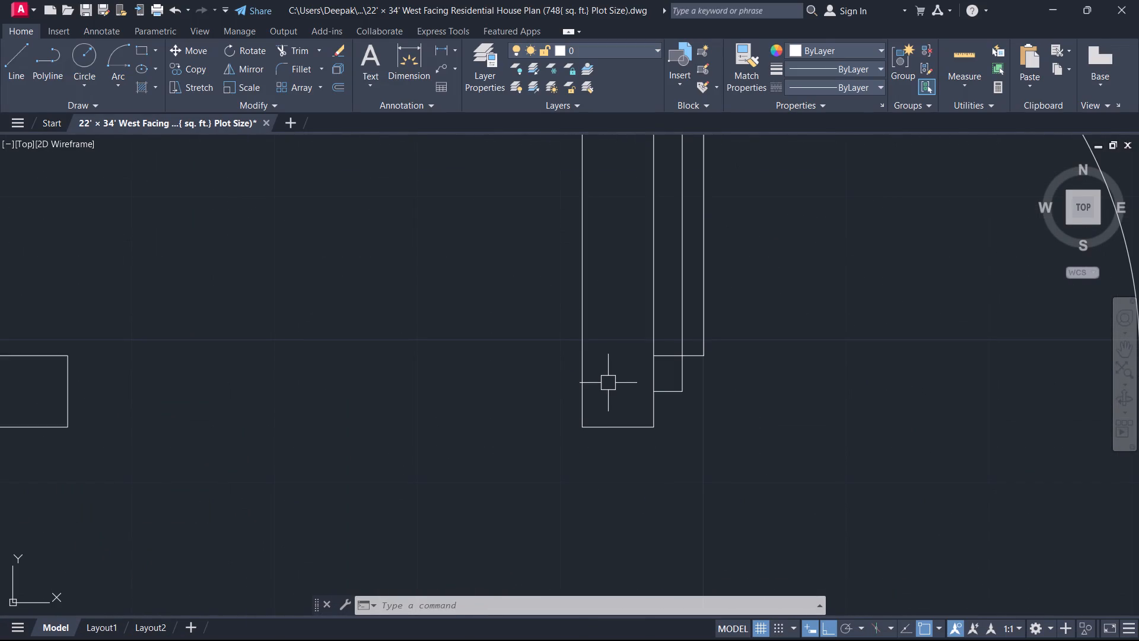
key(l)
key(space)
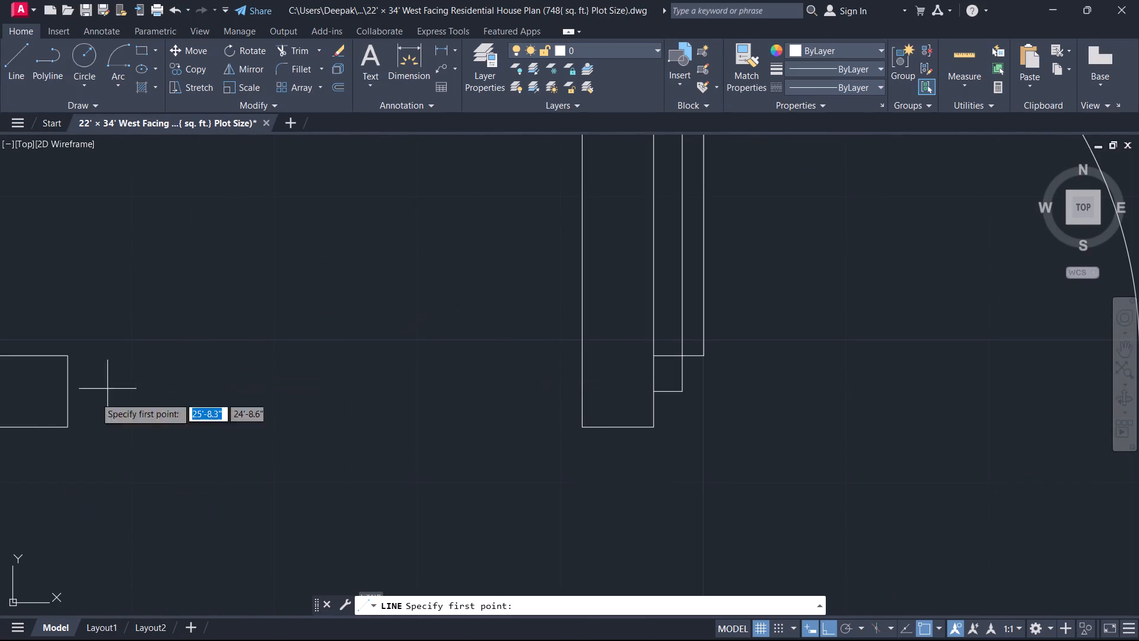
click(66, 392)
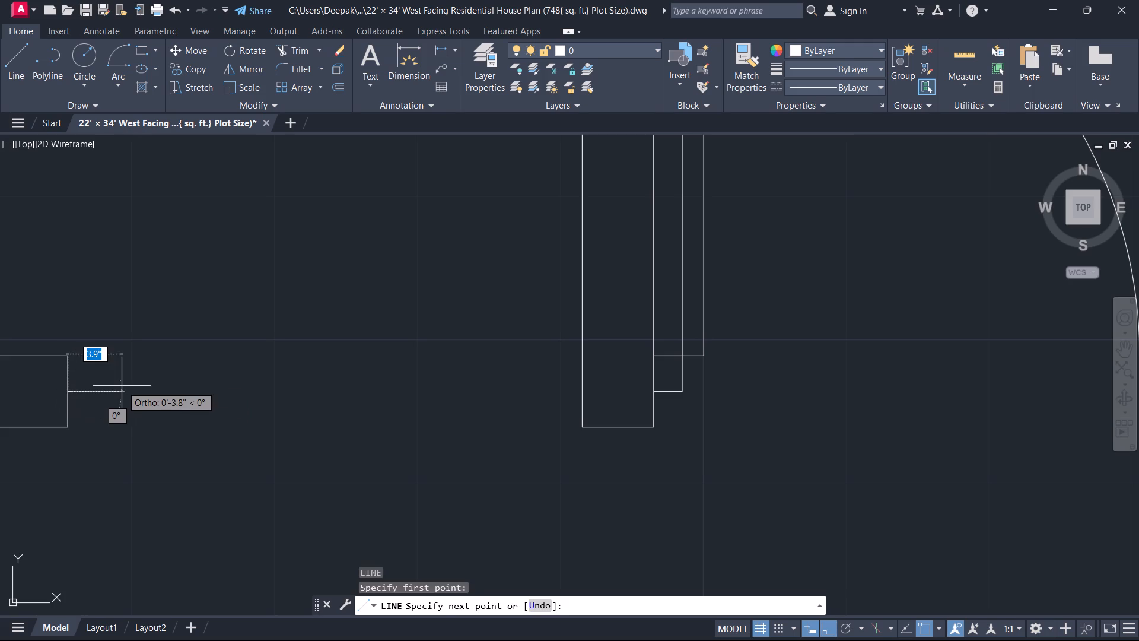
key(2)
key(Return)
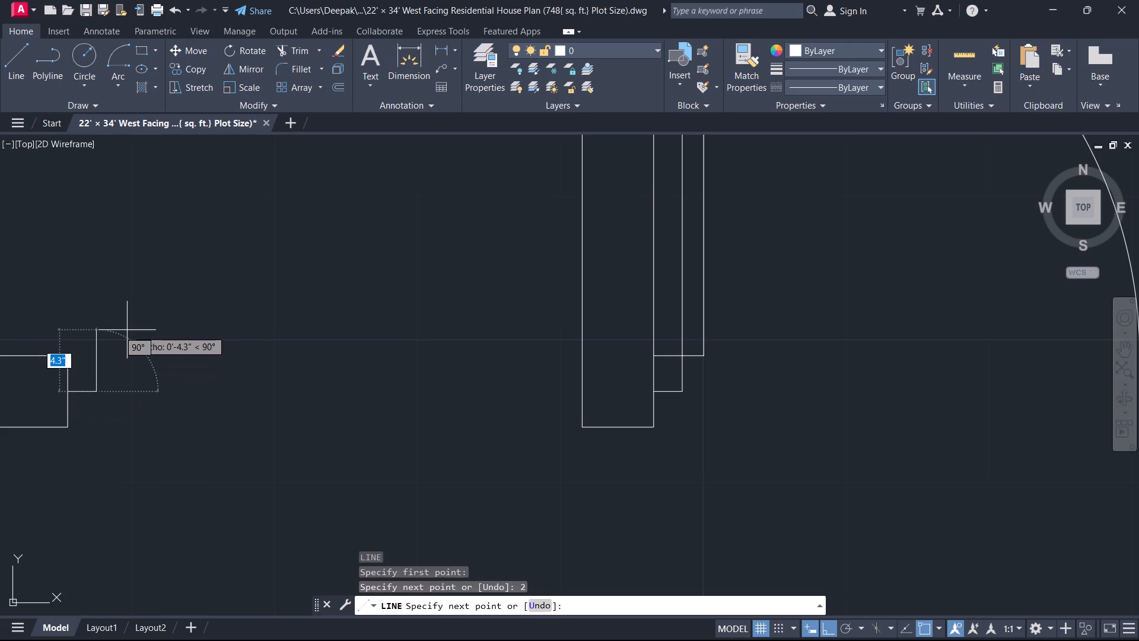
text(2.5)
key(Return)
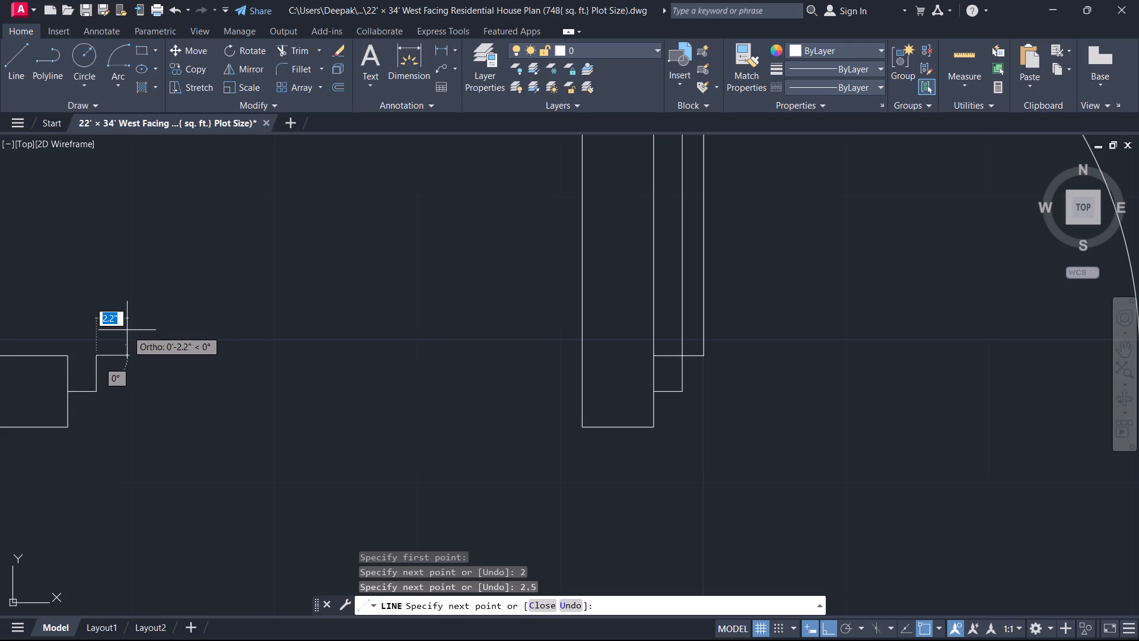
click(69, 358)
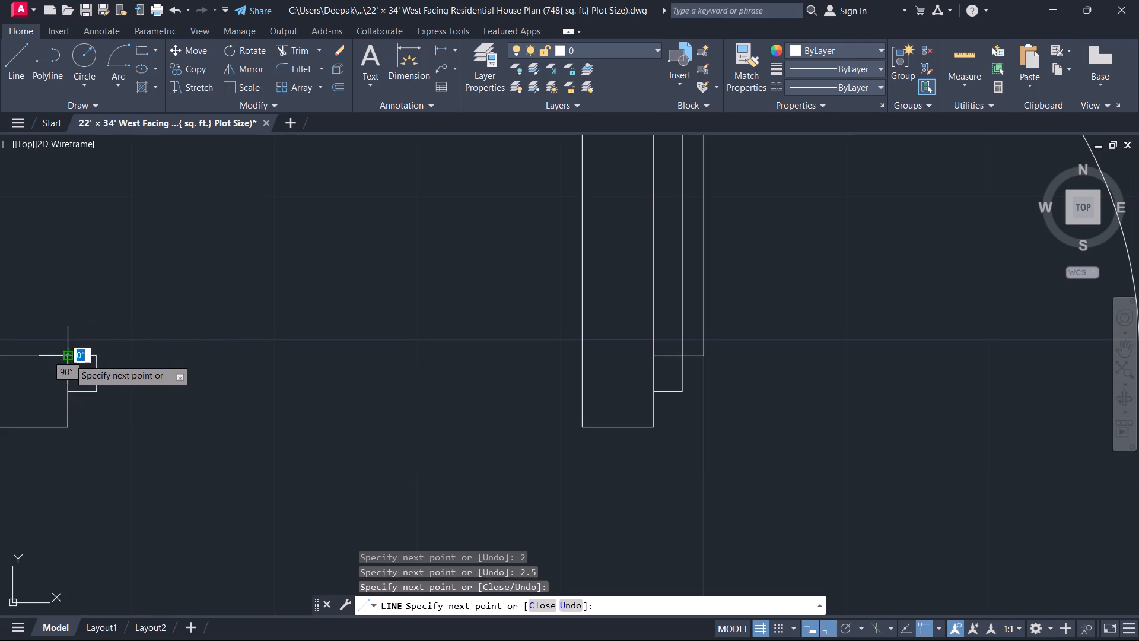
key(Escape)
Copy the new jamb from its lower wall corner onto the bedroom-side face of the kitchen wall across the opening.
drag(136, 431, 111, 405)
click(92, 350)
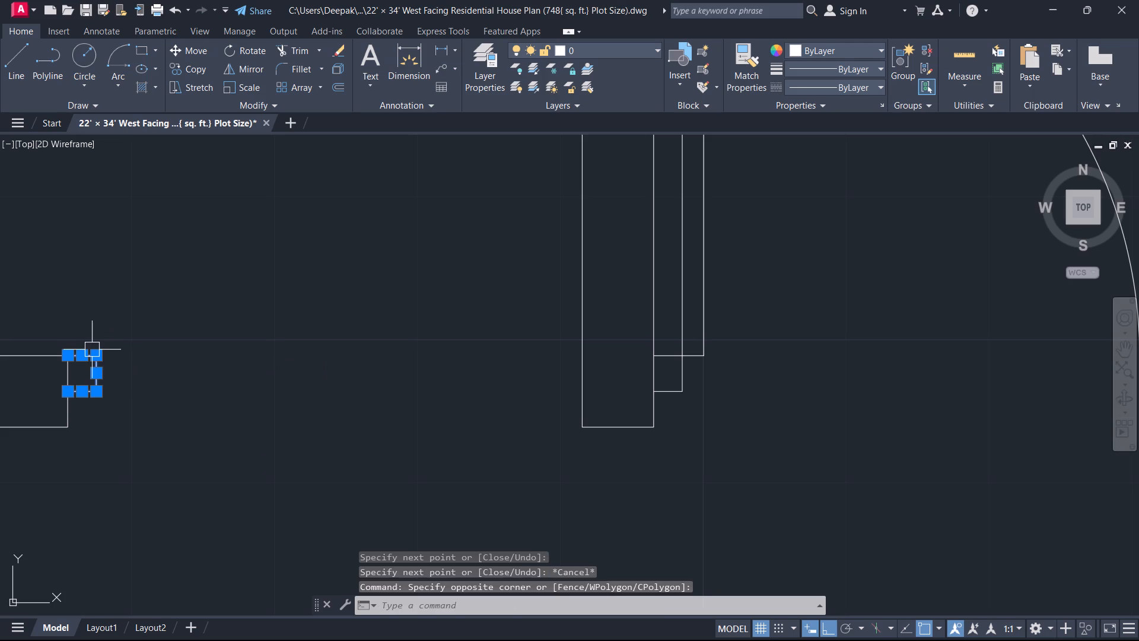
text(CO)
key(space)
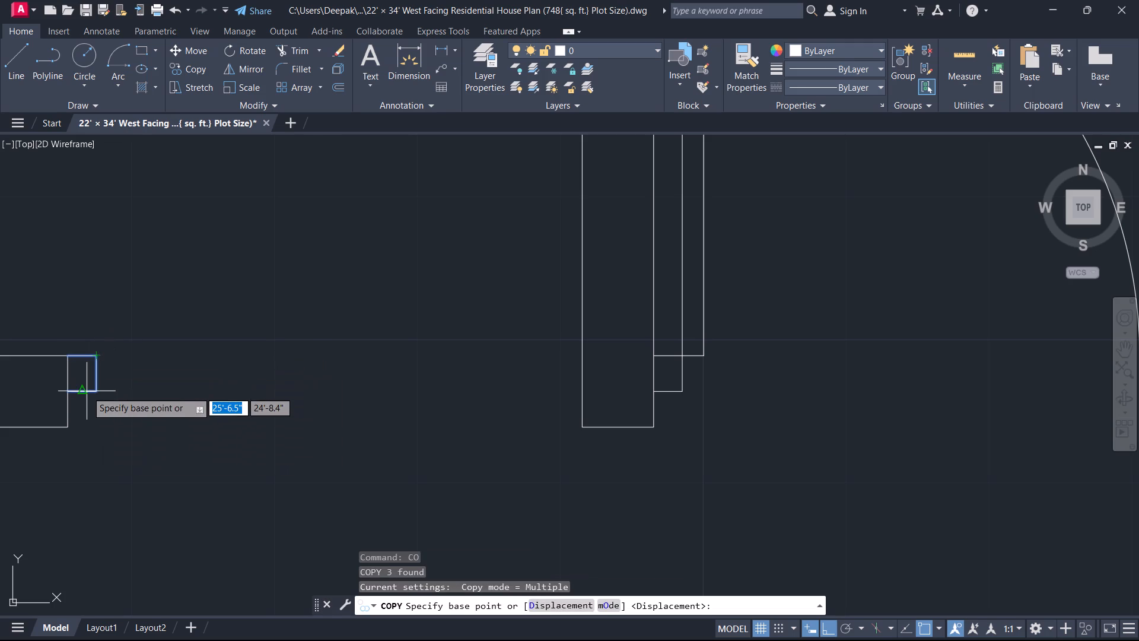
click(69, 391)
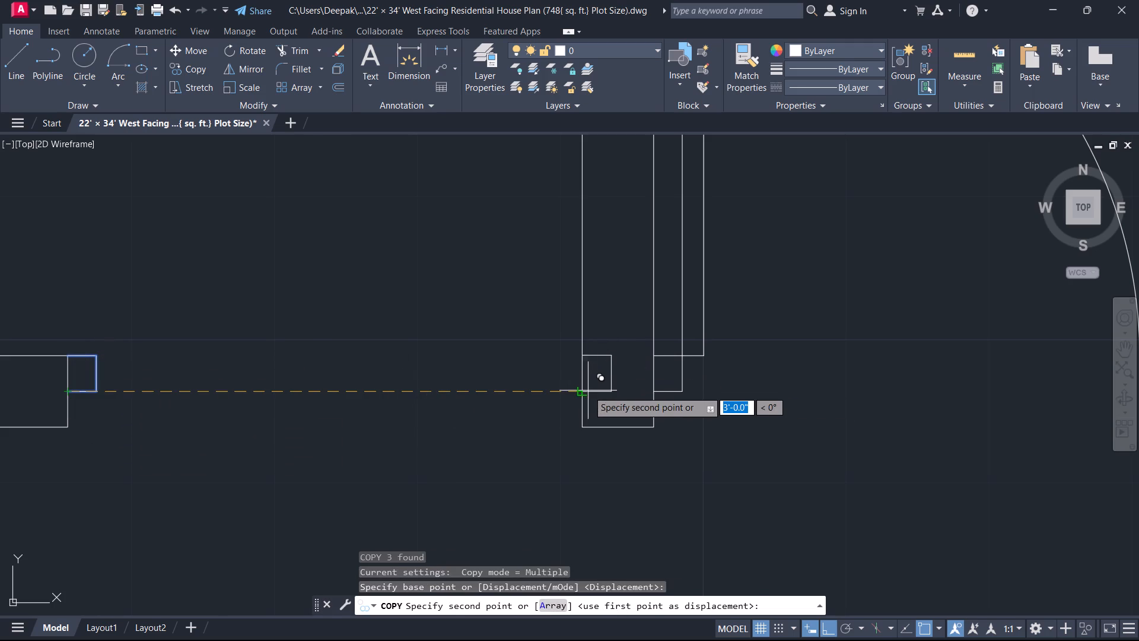
click(587, 392)
key(Escape)
Mirror the copied jamb about the kitchen wall's bedroom-side face into the opening, erasing the source.
drag(623, 407, 605, 375)
click(591, 329)
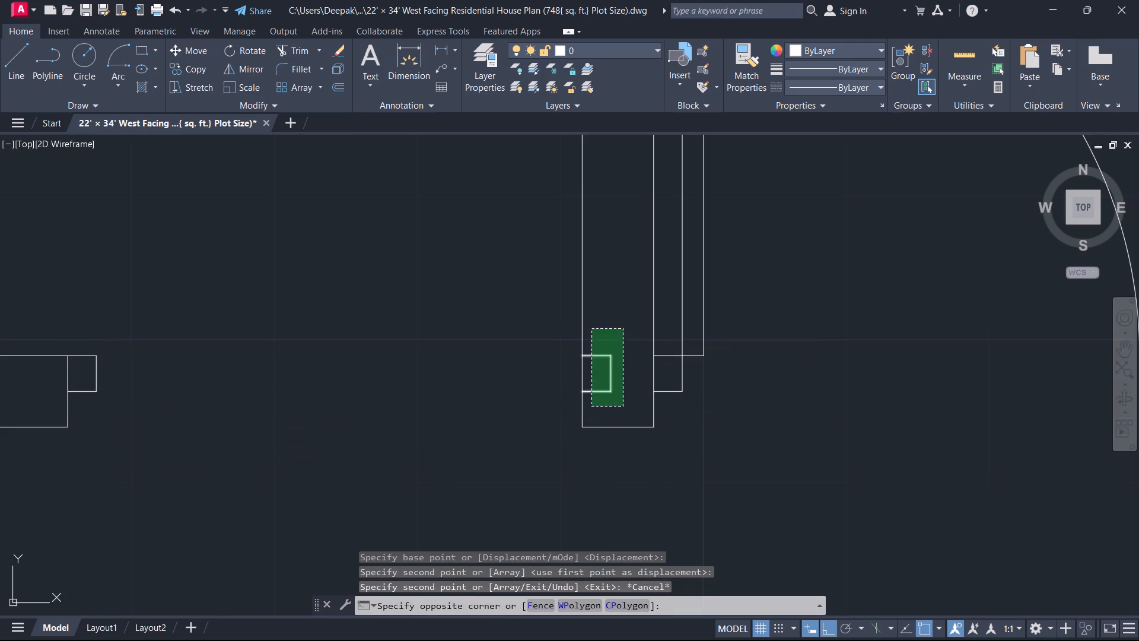
text(MI)
key(space)
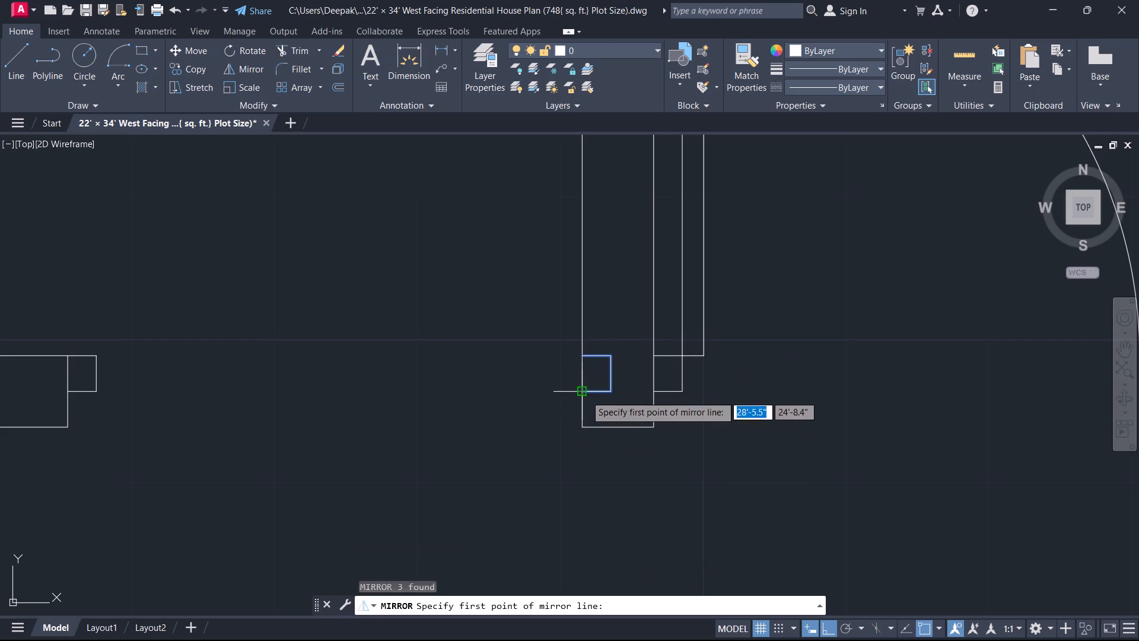
drag(584, 424, 583, 407)
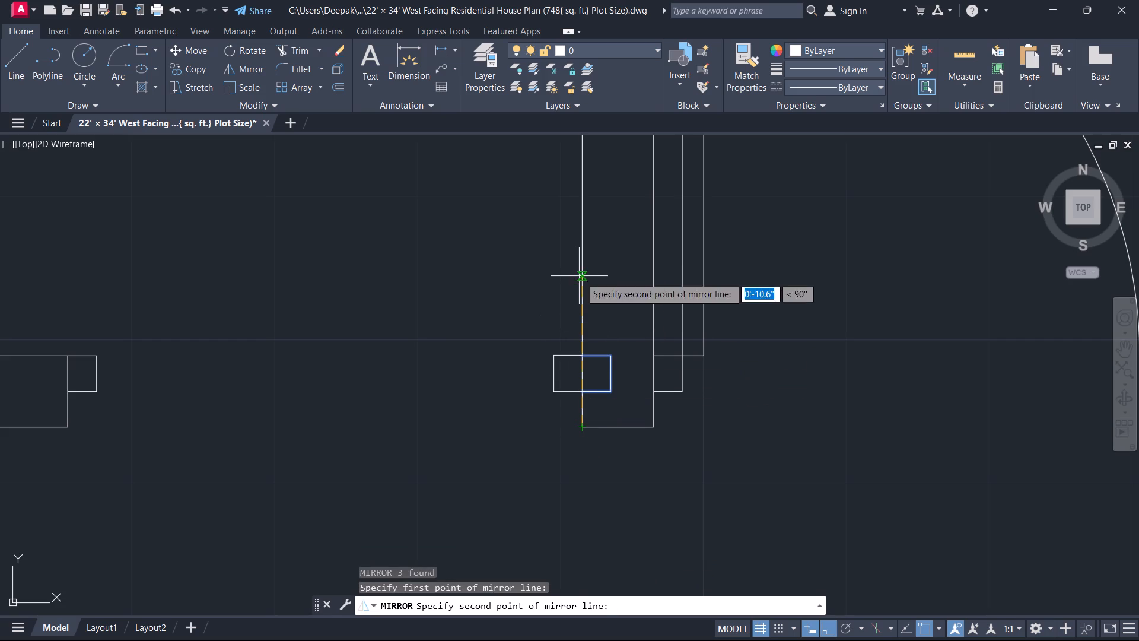
click(580, 277)
drag(605, 318, 580, 277)
key(Escape)
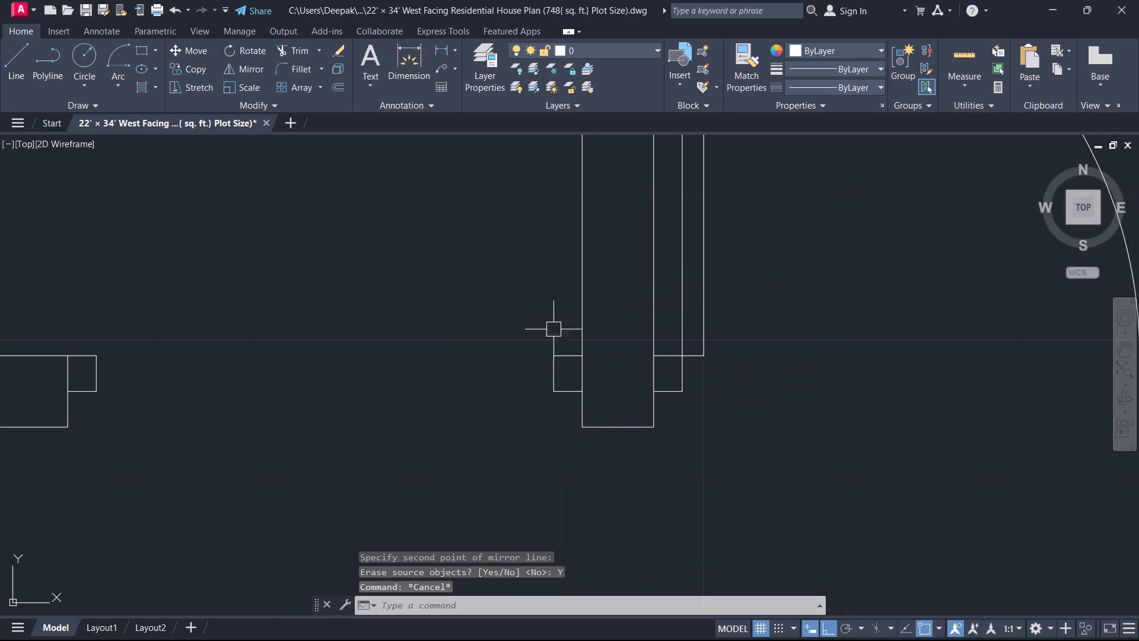
Draw a line across the bedroom door opening between the upper inner corners of the two jambs.
scroll(553, 339, down, 2)
middle_drag(557, 341, 721, 368)
scroll(721, 368, up, 1)
key(l)
key(space)
scroll(704, 392, up, 2)
click(714, 356)
scroll(674, 364, down, 1)
middle_drag(674, 364, 1023, 400)
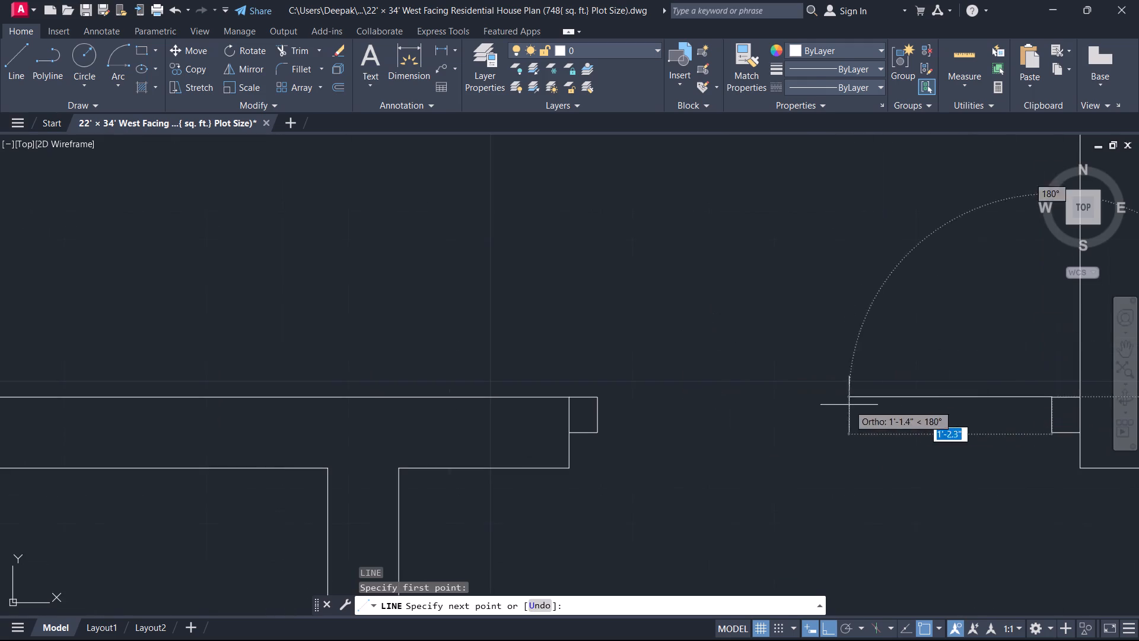
click(593, 401)
key(Escape)
Offset the line across the bedroom door opening 1.5" downward to form the door leaf.
middle_drag(528, 410, 273, 395)
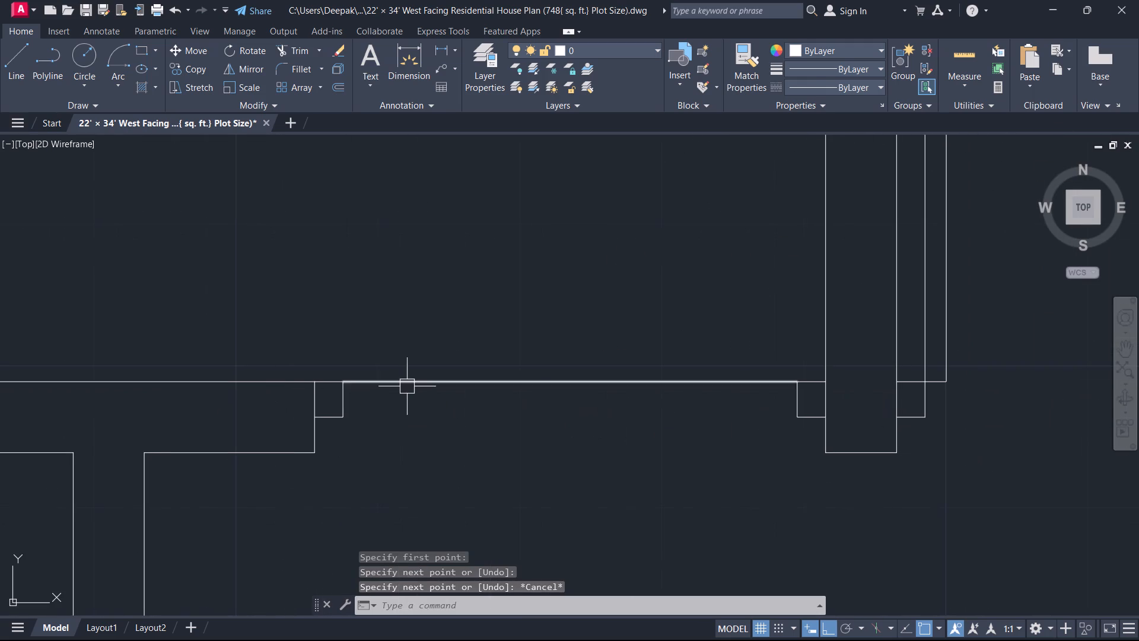
key(o)
key(space)
text(1.5)
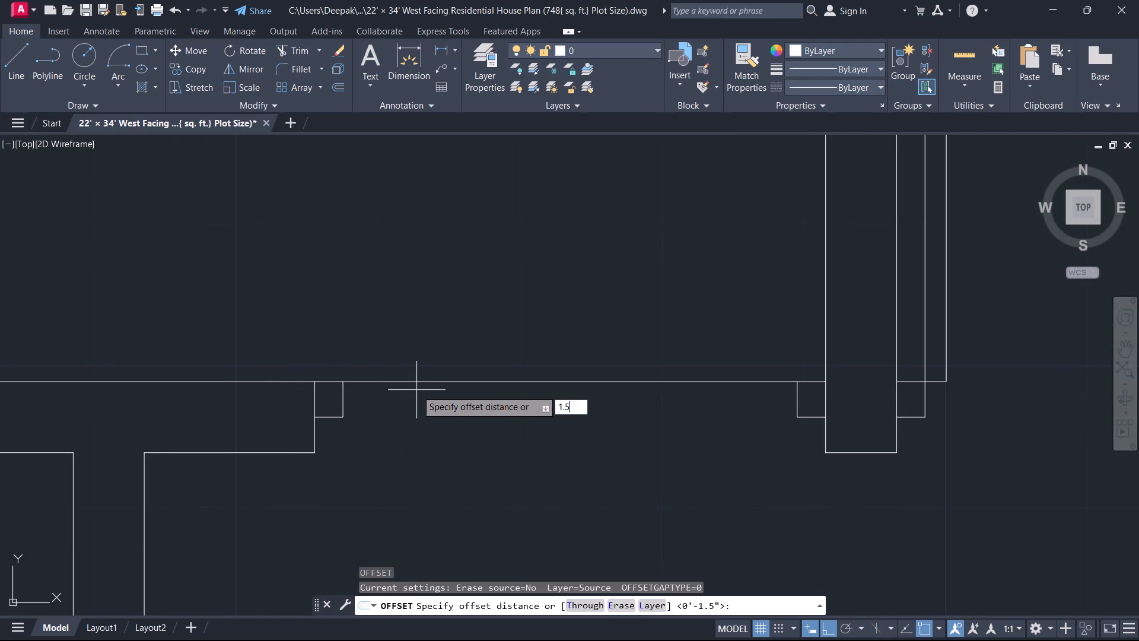
key(Return)
click(450, 383)
click(456, 398)
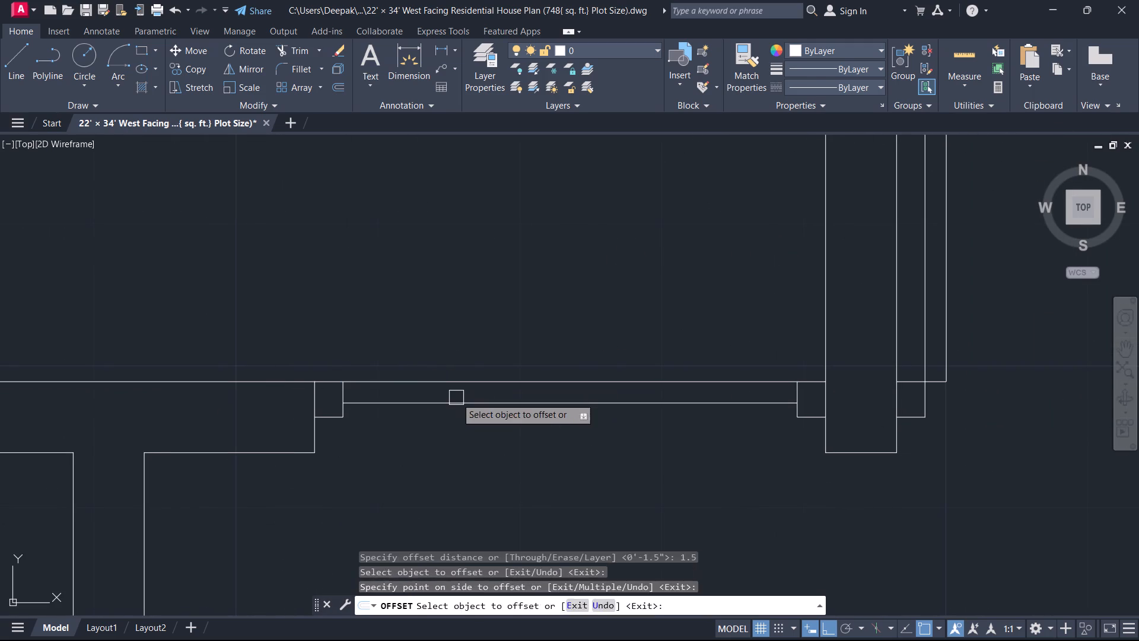
key(Escape)
Rotate the two door leaf lines 90° clockwise to vertical about the upper inner corner of the jamb beside the kitchen wall.
drag(467, 426, 435, 385)
click(418, 347)
text(RO)
key(space)
click(800, 380)
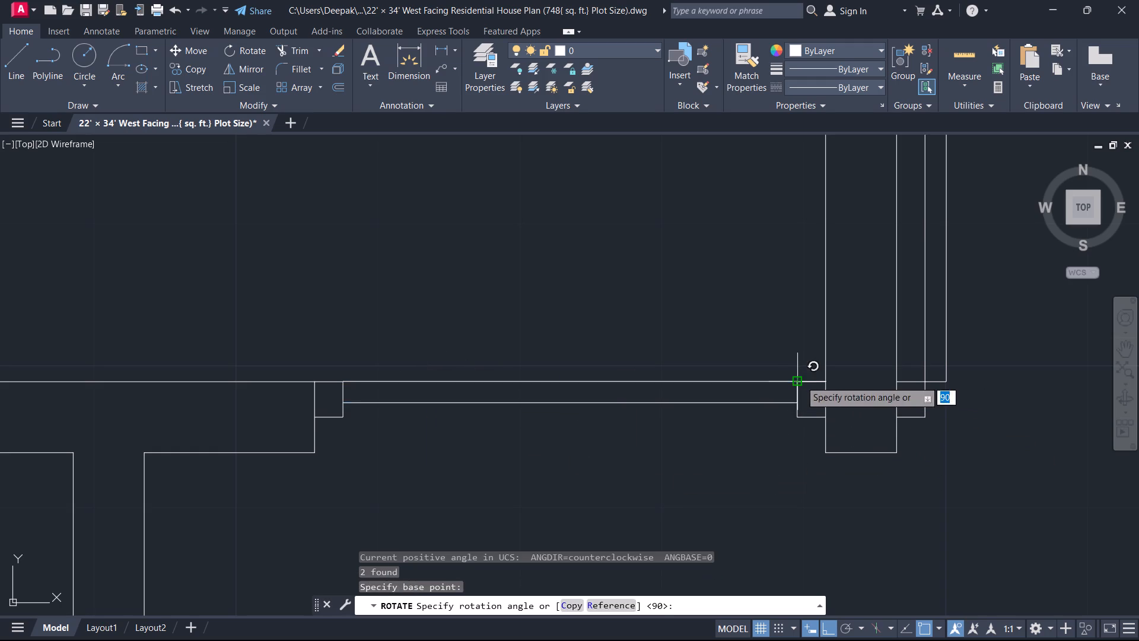
click(799, 436)
key(Escape)
Close the bottom of the bedroom door leaf with a short line from the jamb's upper corner to the outer leaf line.
middle_drag(792, 394, 646, 461)
scroll(646, 461, up, 1)
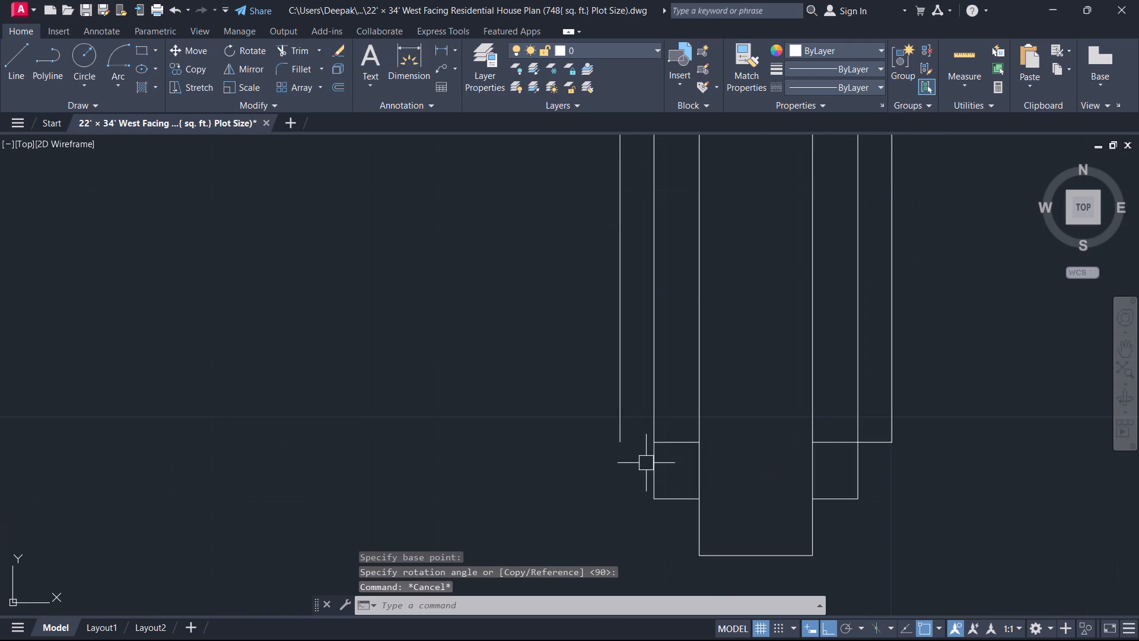
scroll(646, 463, up, 2)
text(L)
key(space)
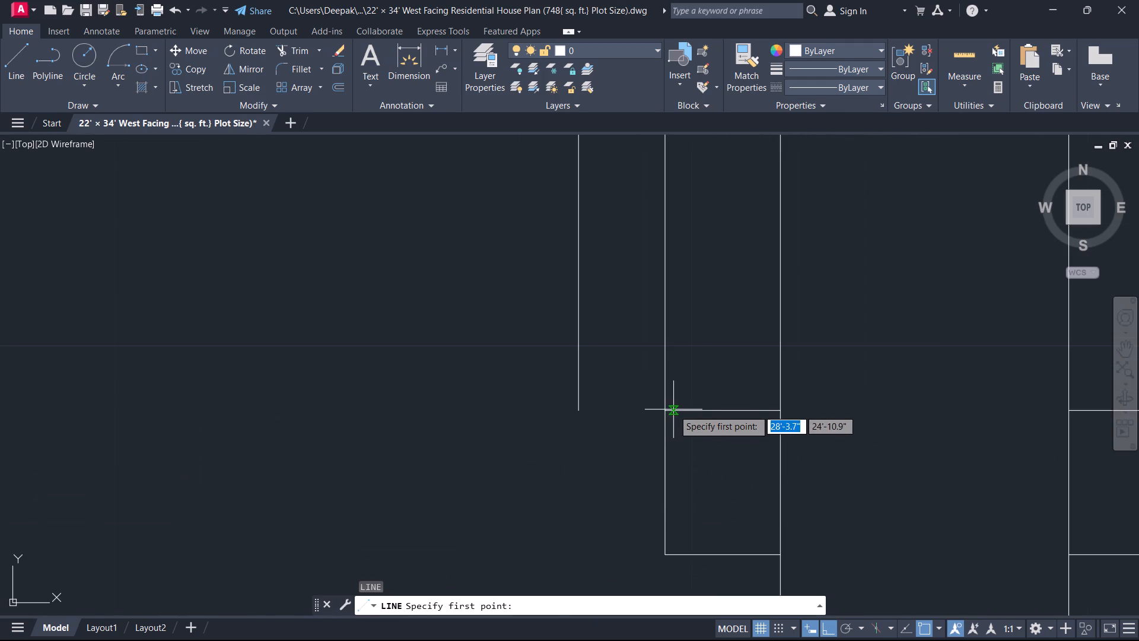
drag(663, 411, 657, 411)
click(578, 412)
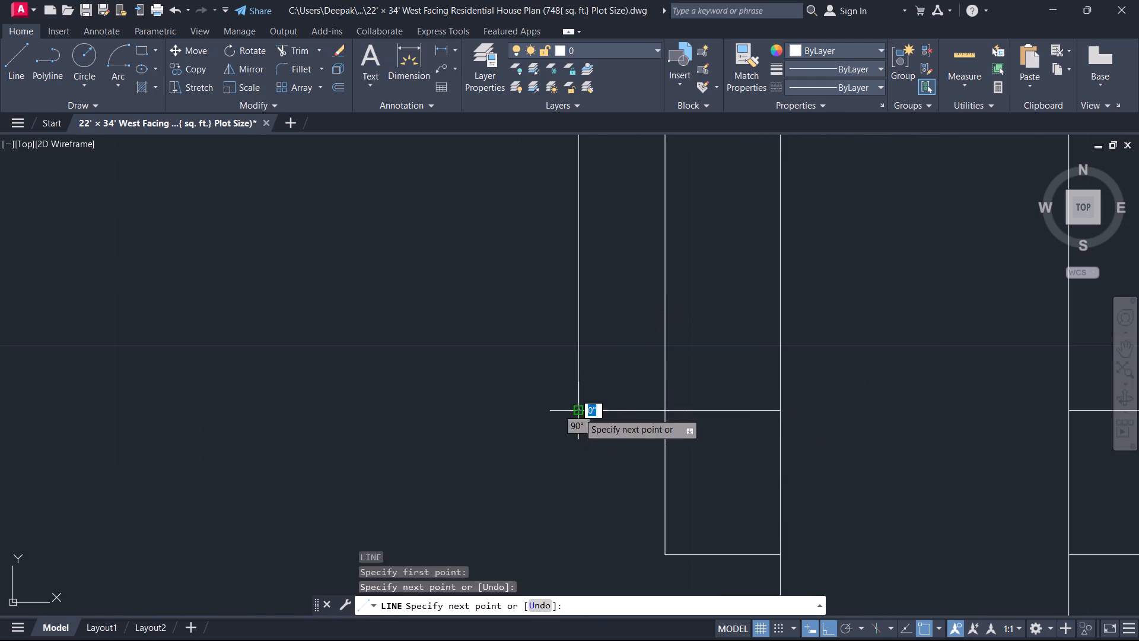
key(Escape)
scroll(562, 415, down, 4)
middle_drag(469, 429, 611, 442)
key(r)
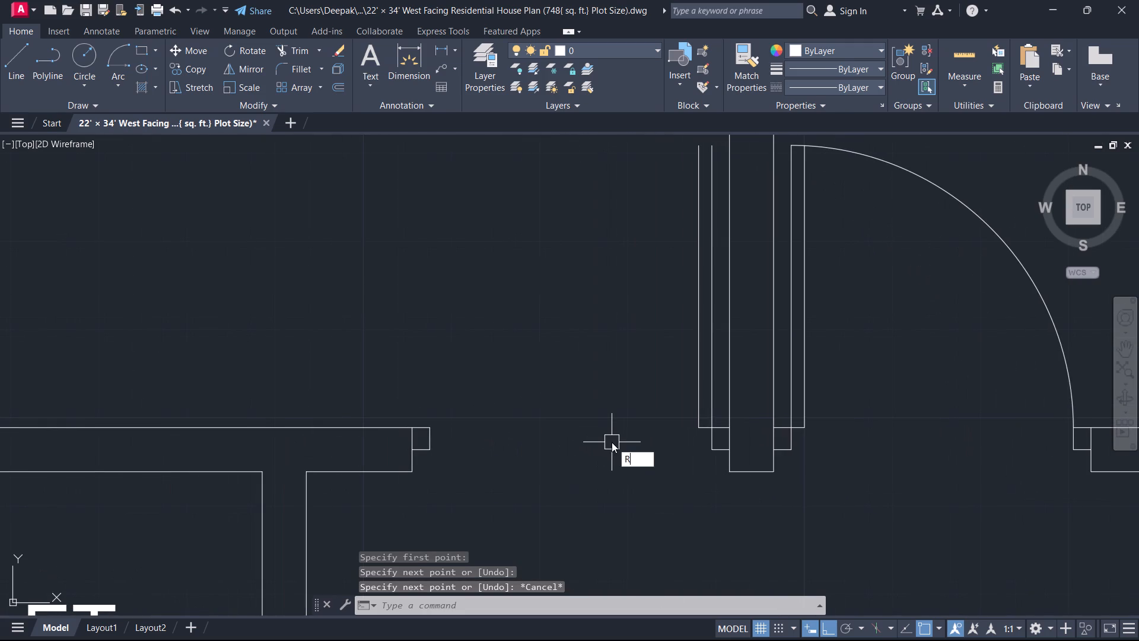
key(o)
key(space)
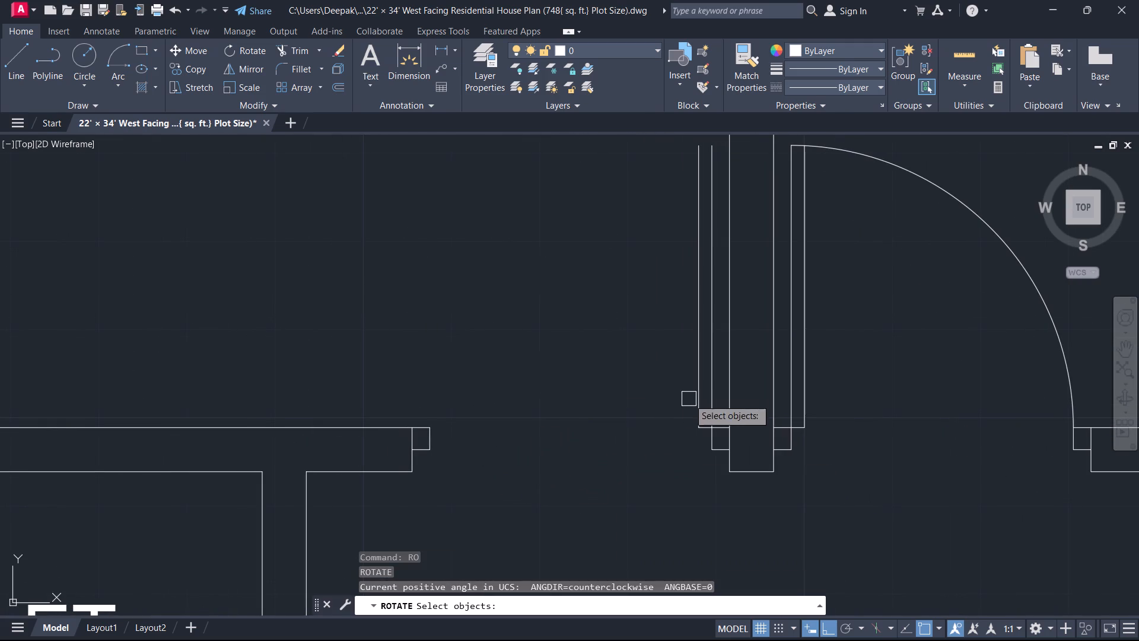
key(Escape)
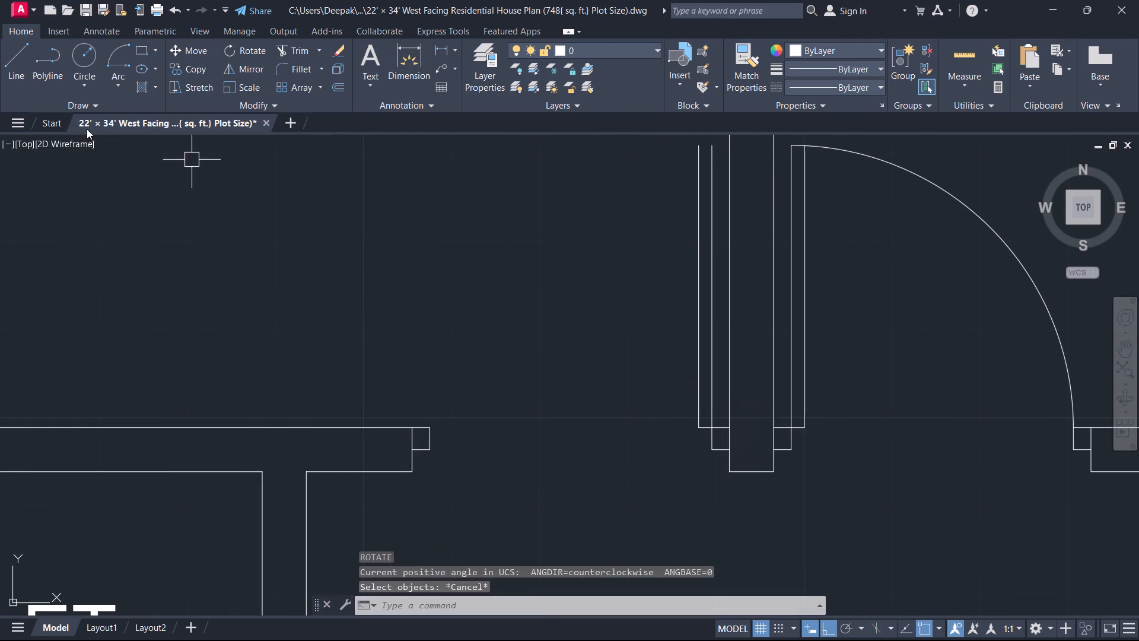
Draw the bedroom door's swing arc from the leaf's top end, centred on its hinge end, to the opposite jamb.
click(117, 60)
middle_drag(666, 313, 629, 332)
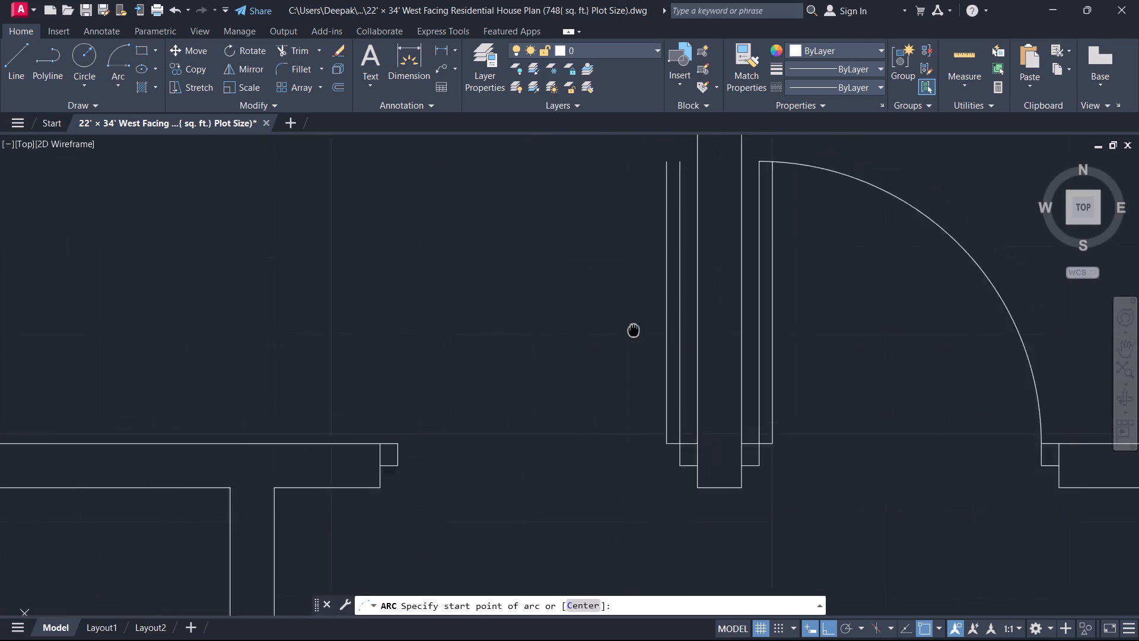
middle_drag(629, 332, 590, 357)
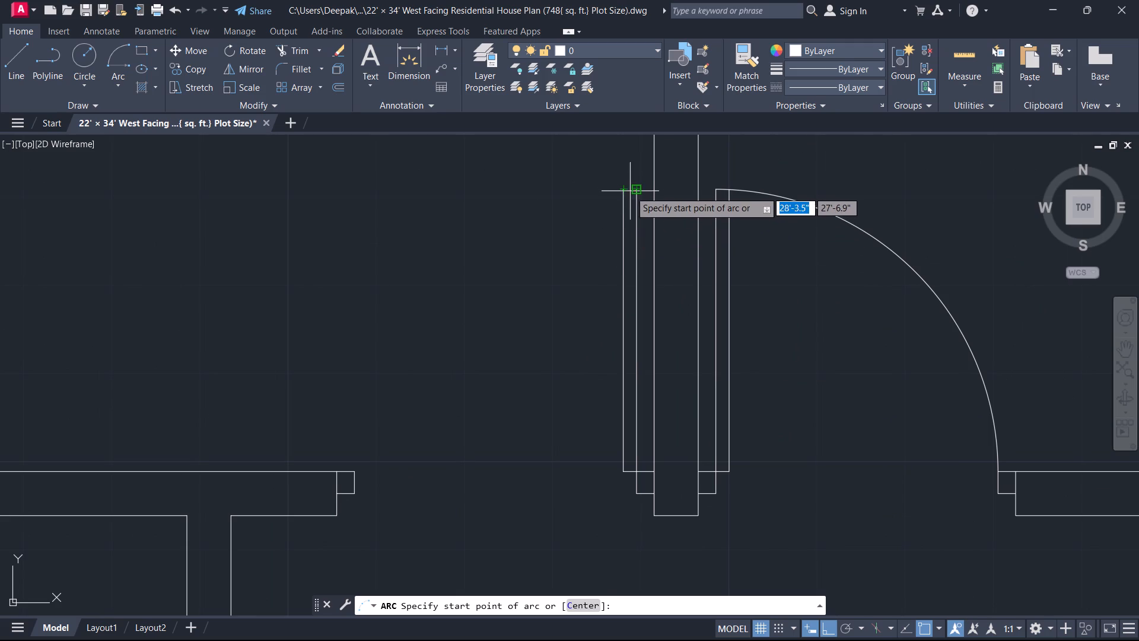
click(636, 193)
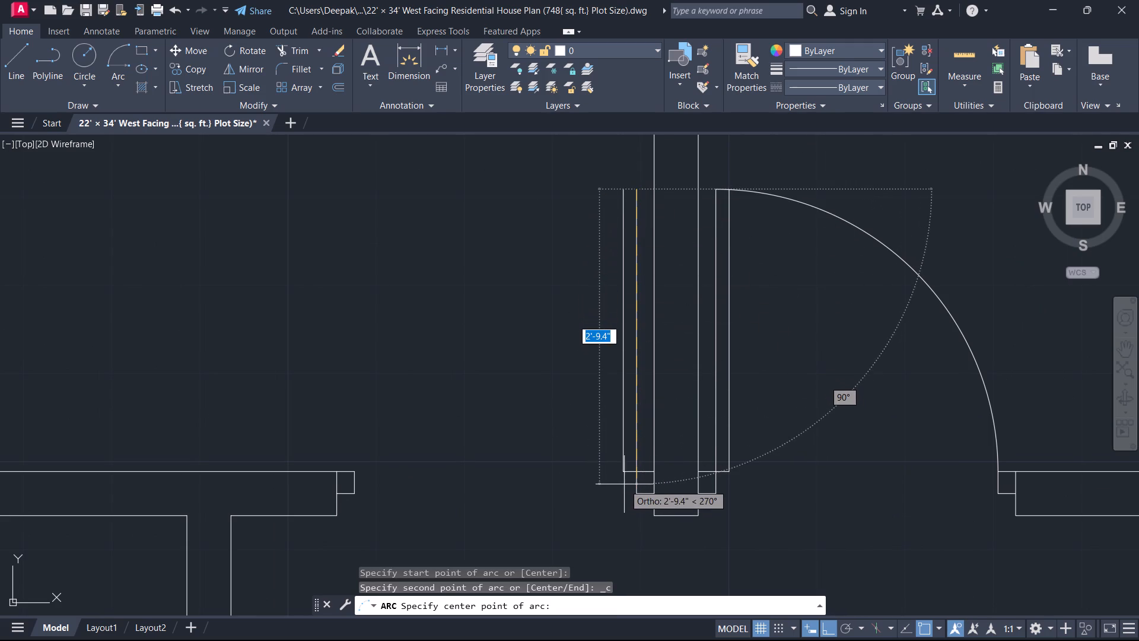
click(638, 466)
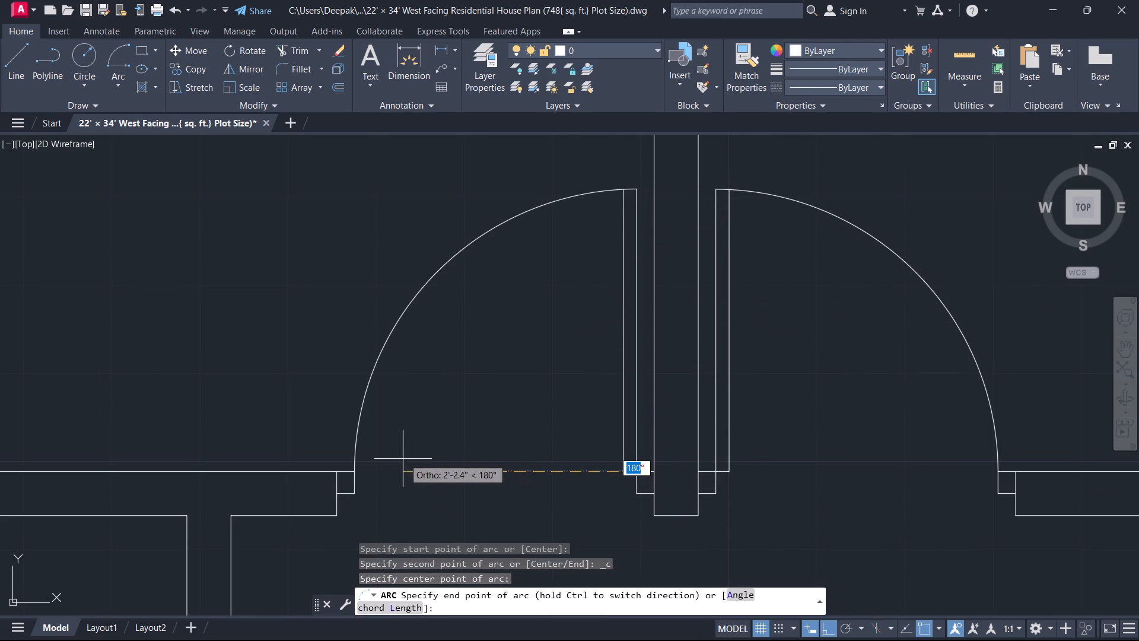
click(329, 449)
key(Escape)
Trim the end of the bedroom door's outer leaf line that projects above the swing arc.
scroll(577, 236, up, 2)
middle_drag(577, 236, 500, 543)
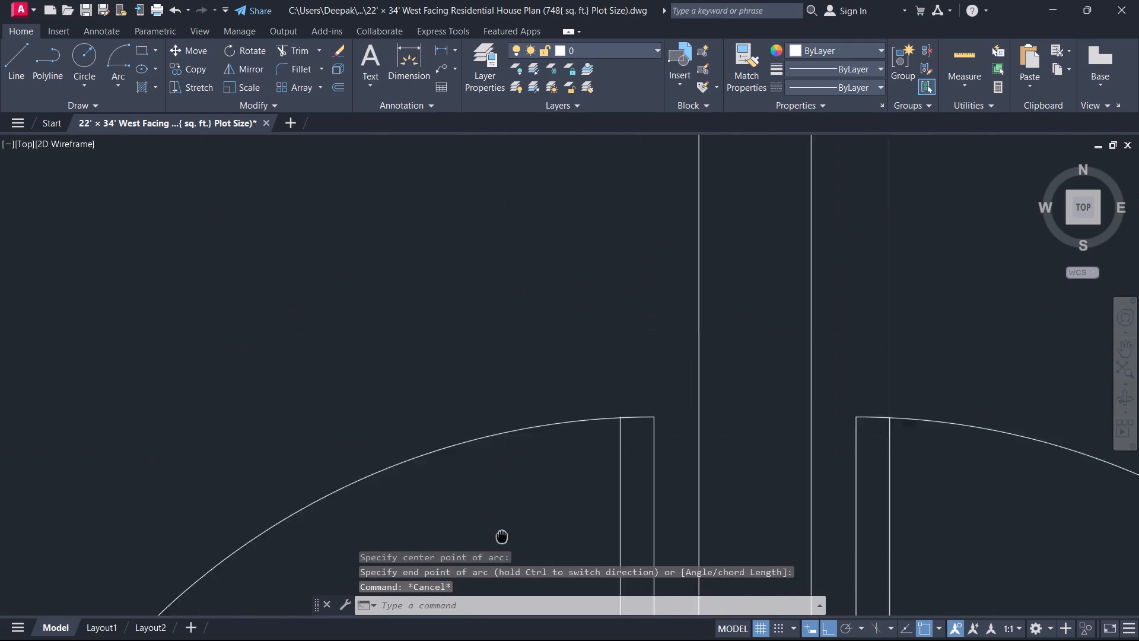
middle_drag(500, 543, 488, 586)
scroll(612, 459, up, 4)
middle_drag(662, 508, 659, 303)
scroll(537, 335, up, 2)
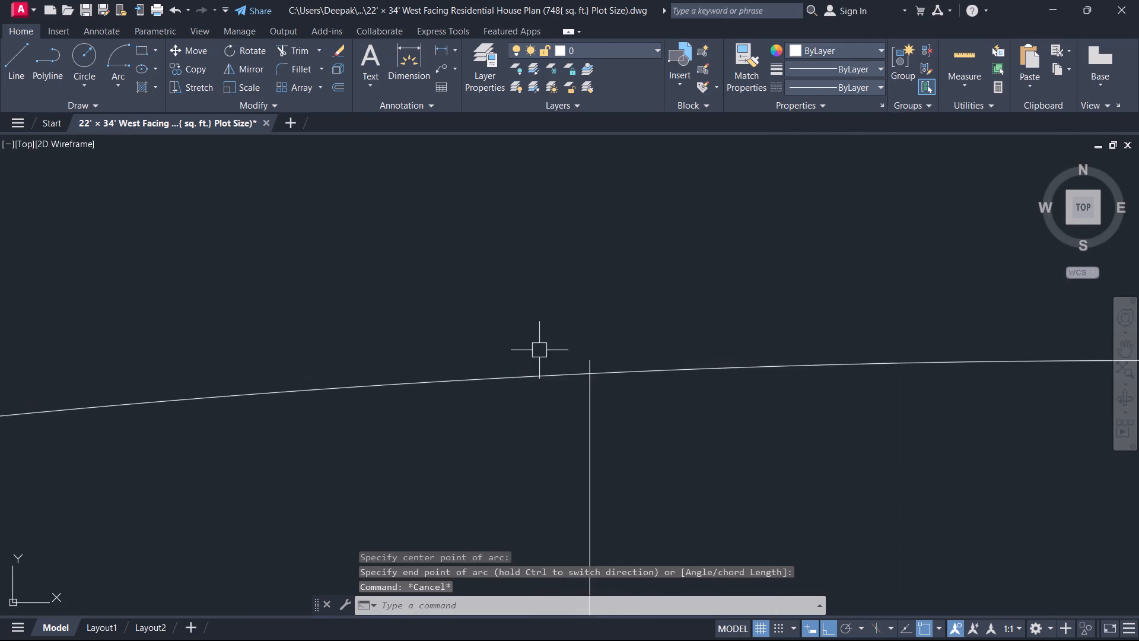
scroll(540, 351, up, 4)
text(TR)
key(space)
drag(629, 370, 607, 370)
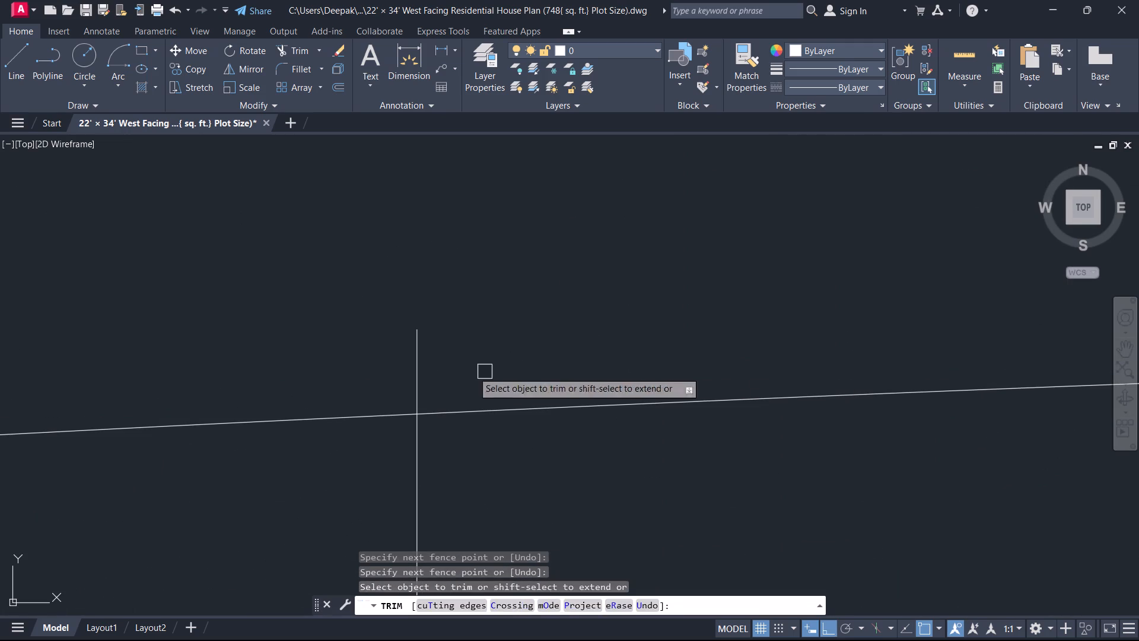
click(313, 379)
click(672, 376)
key(Escape)
Draw the upper jamb of the C.Toilet door from the wall end's midpoint with 2", 2.5" and 2" line segments.
scroll(656, 377, down, 6)
scroll(620, 410, down, 8)
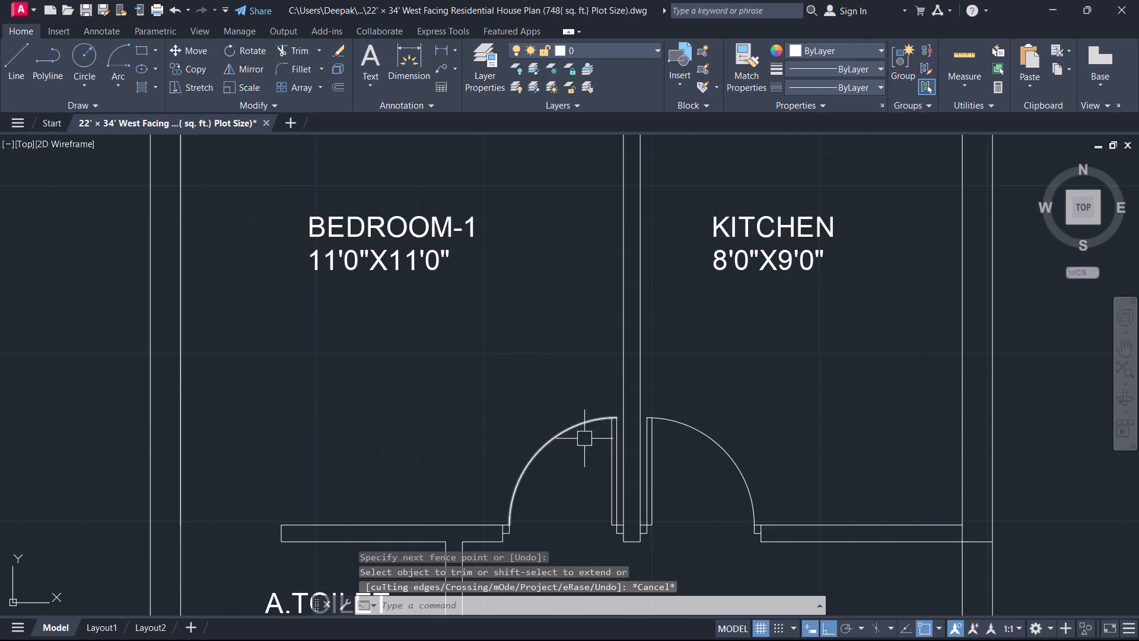
middle_drag(648, 496, 612, 347)
scroll(566, 417, up, 1)
middle_drag(566, 417, 658, 335)
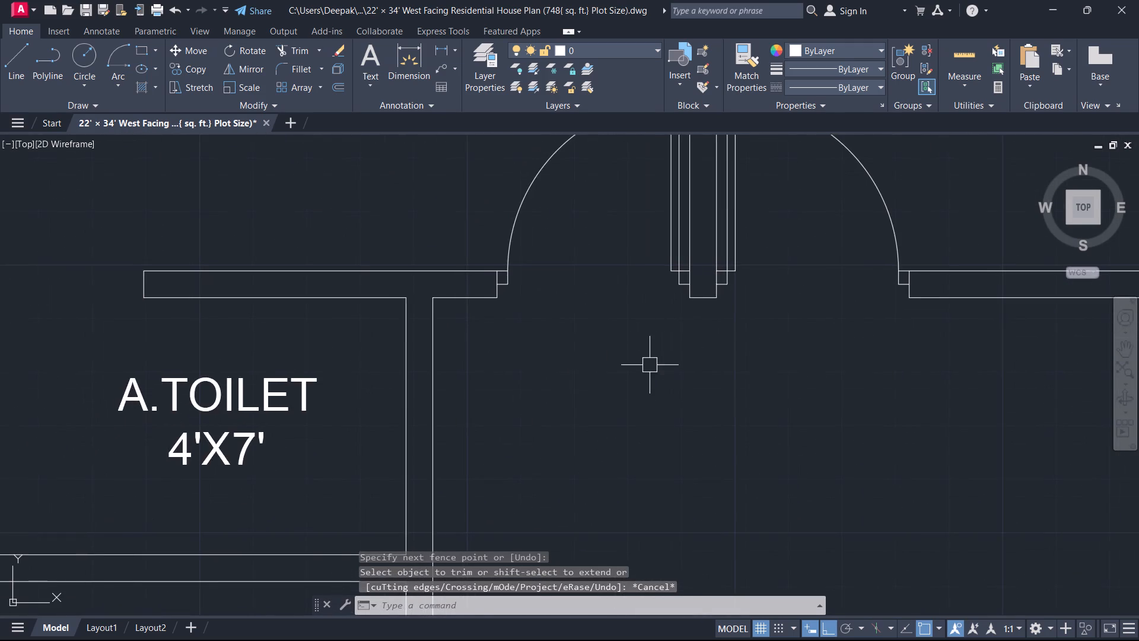
scroll(647, 368, down, 2)
middle_drag(628, 409, 731, 360)
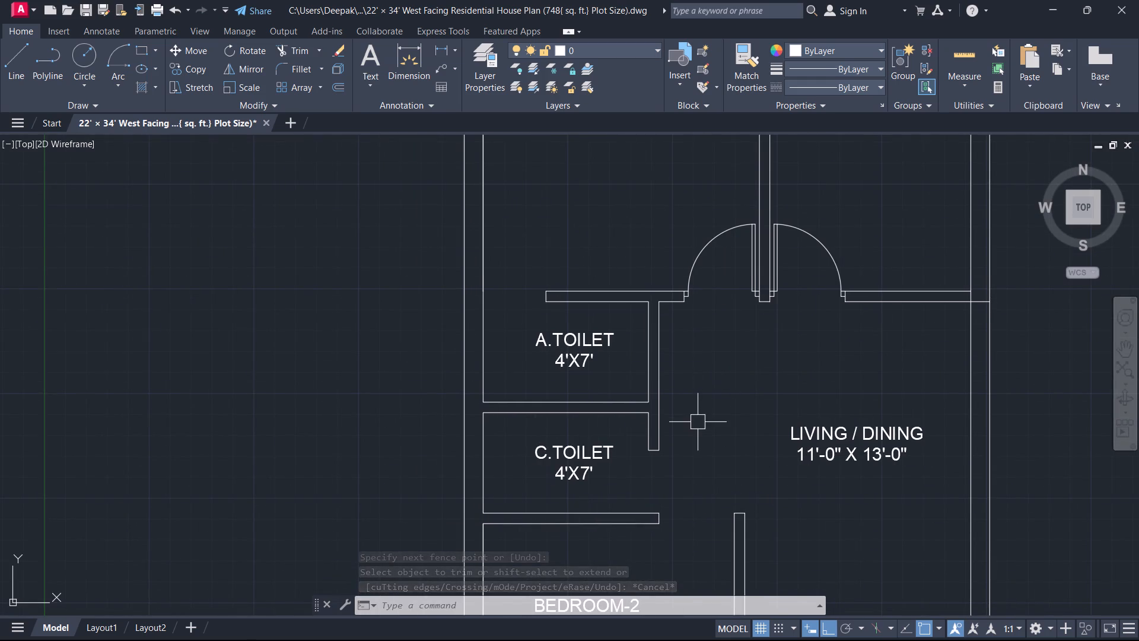
middle_drag(698, 423, 721, 359)
scroll(735, 385, up, 1)
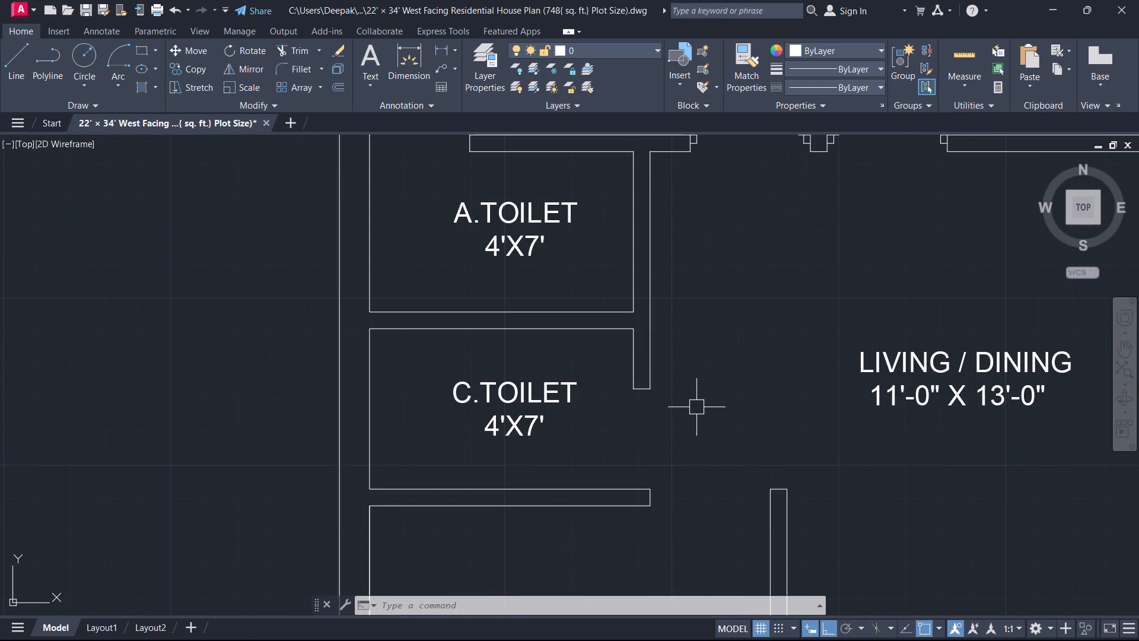
scroll(696, 408, up, 1)
text(L)
key(space)
scroll(668, 419, up, 2)
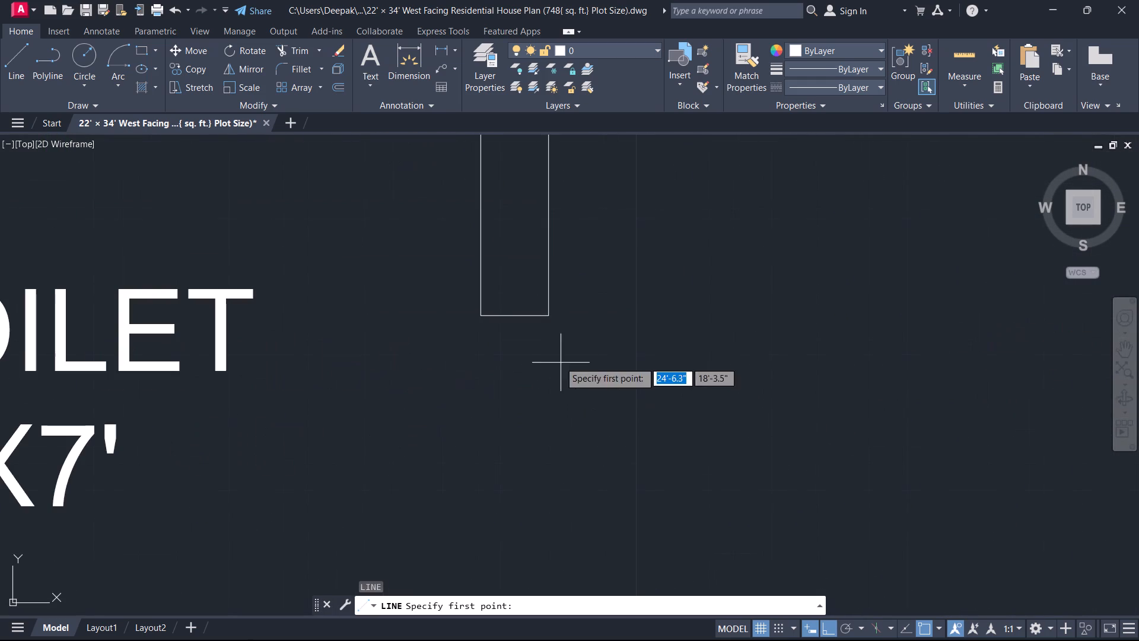
click(518, 313)
key(2)
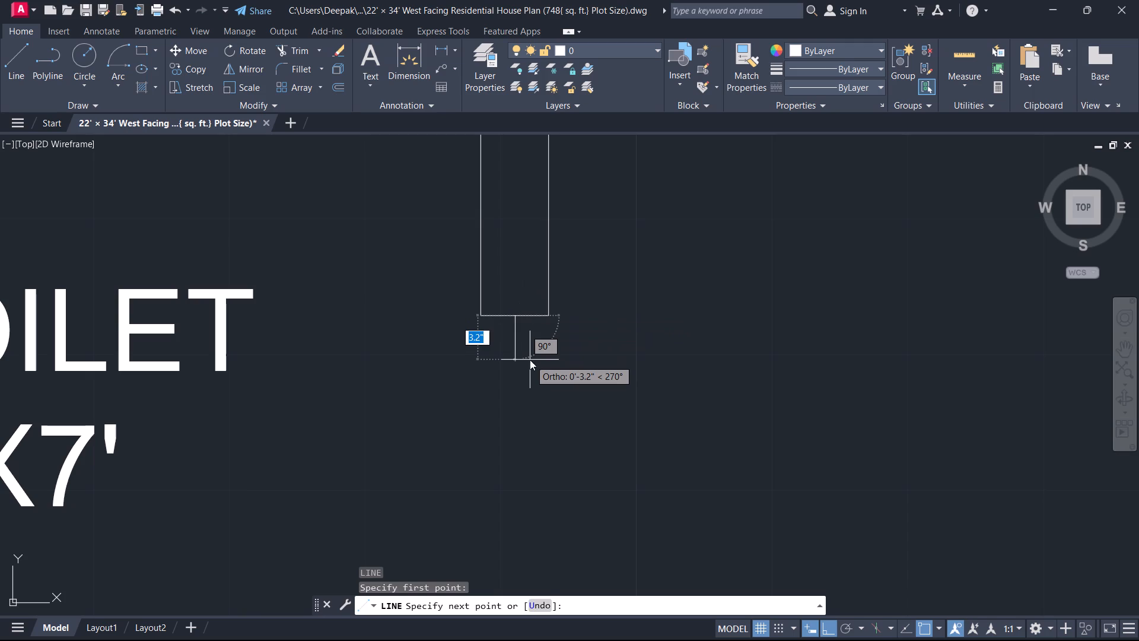
key(Return)
text(2.5)
key(Return)
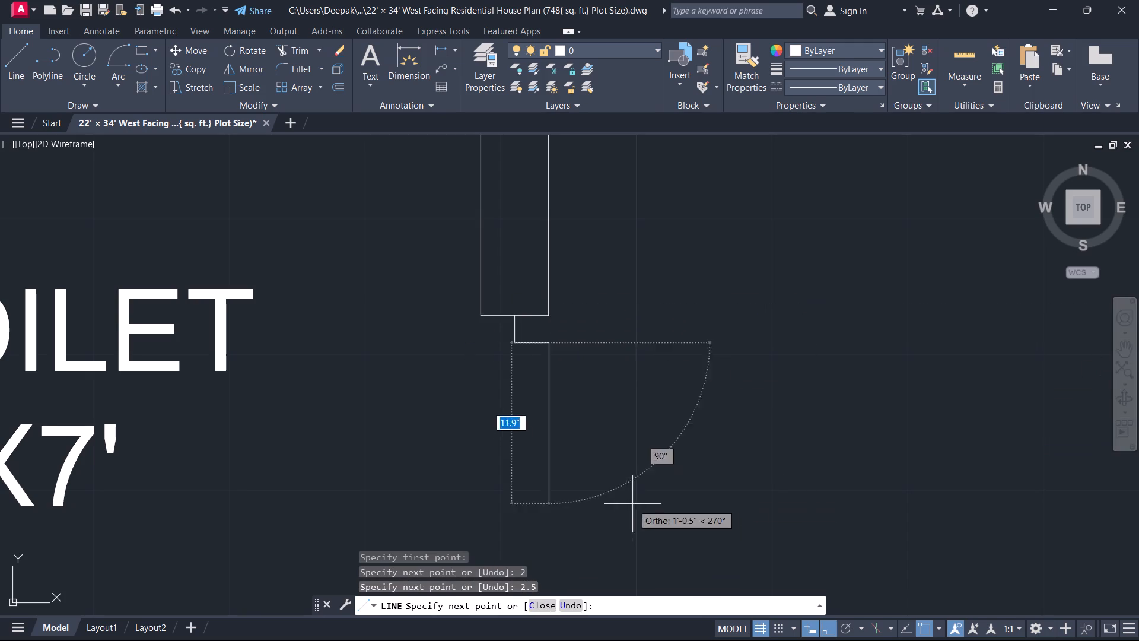
key(2)
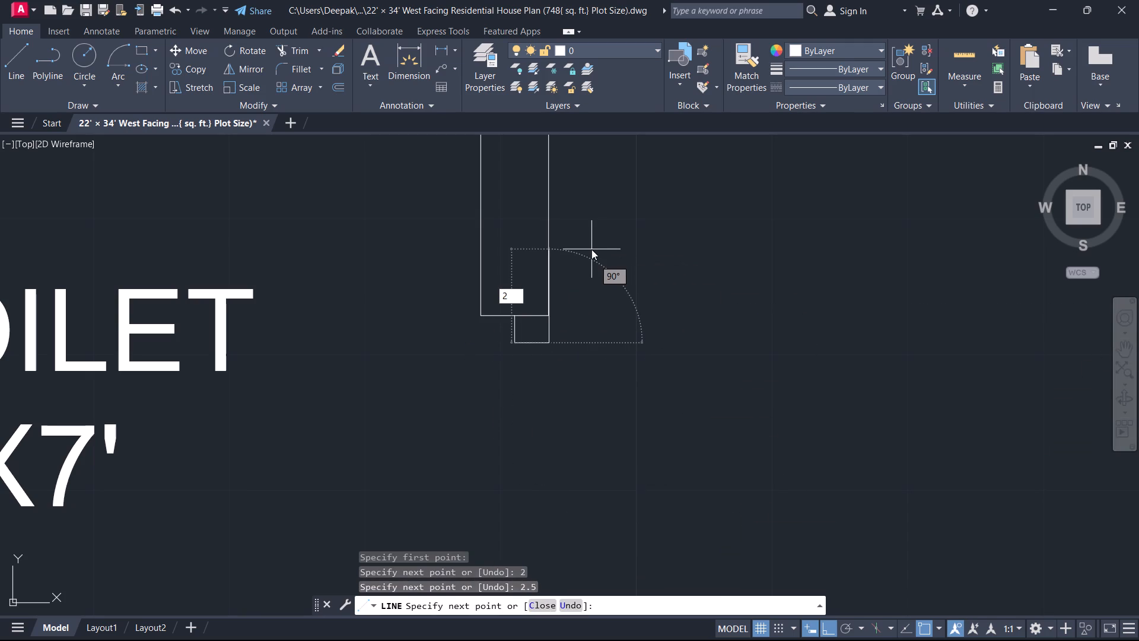
key(Return)
key(Escape)
Copy the C.Toilet jamb 2'-6" straight down onto the upper edge of the wall below the opening.
scroll(552, 374, down, 1)
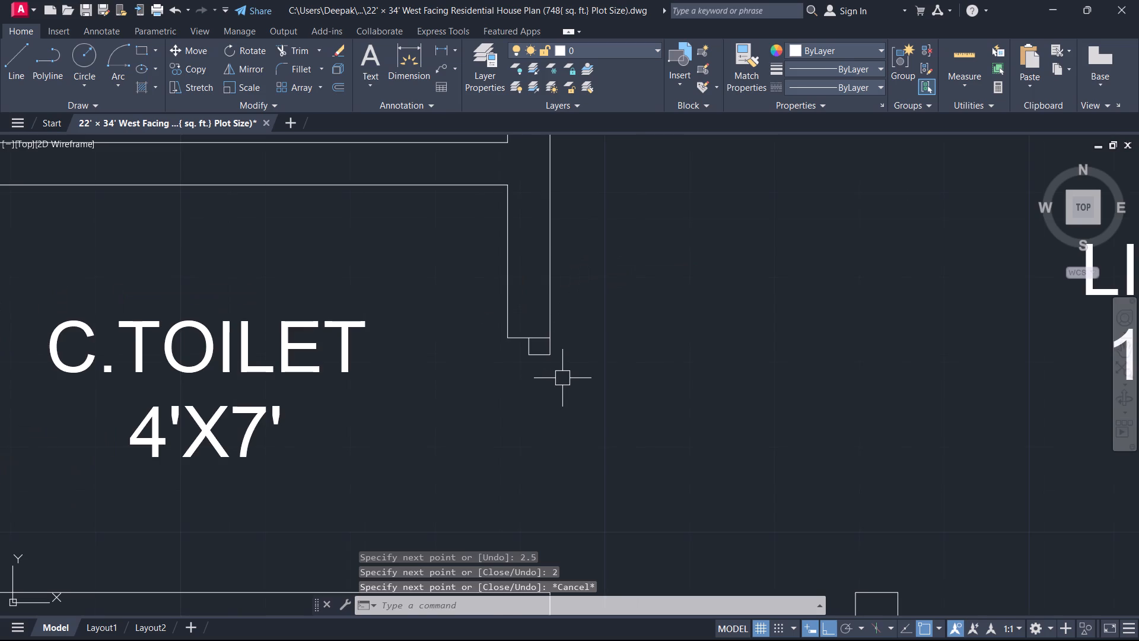
click(565, 379)
click(514, 351)
text(CO)
key(space)
scroll(524, 357, up, 2)
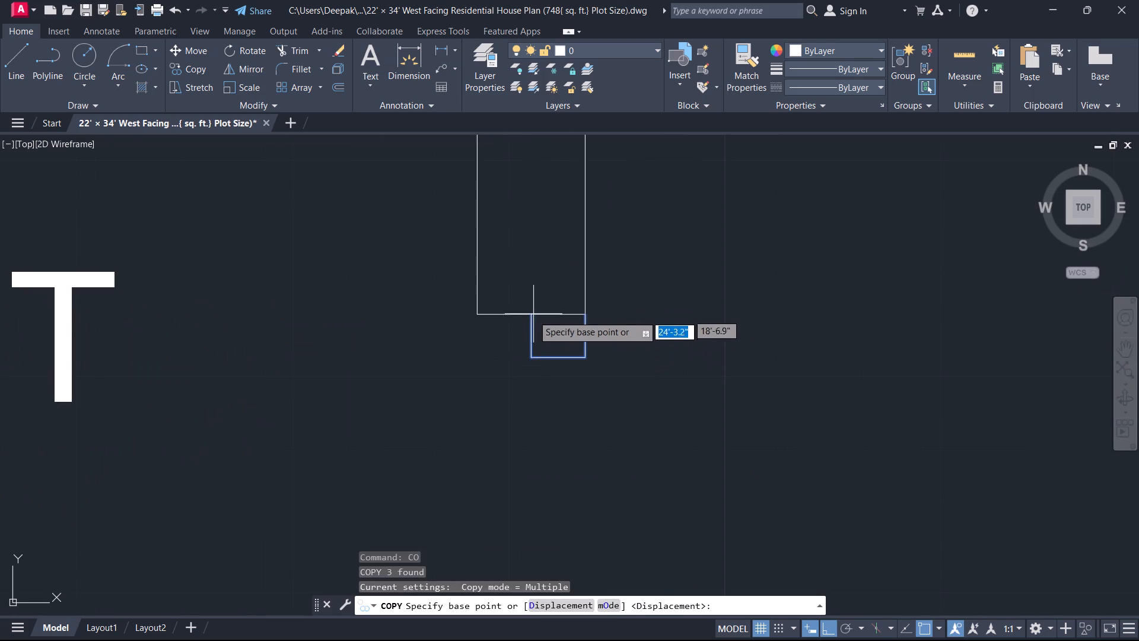
click(532, 316)
scroll(552, 404, down, 1)
middle_drag(552, 404, 536, 185)
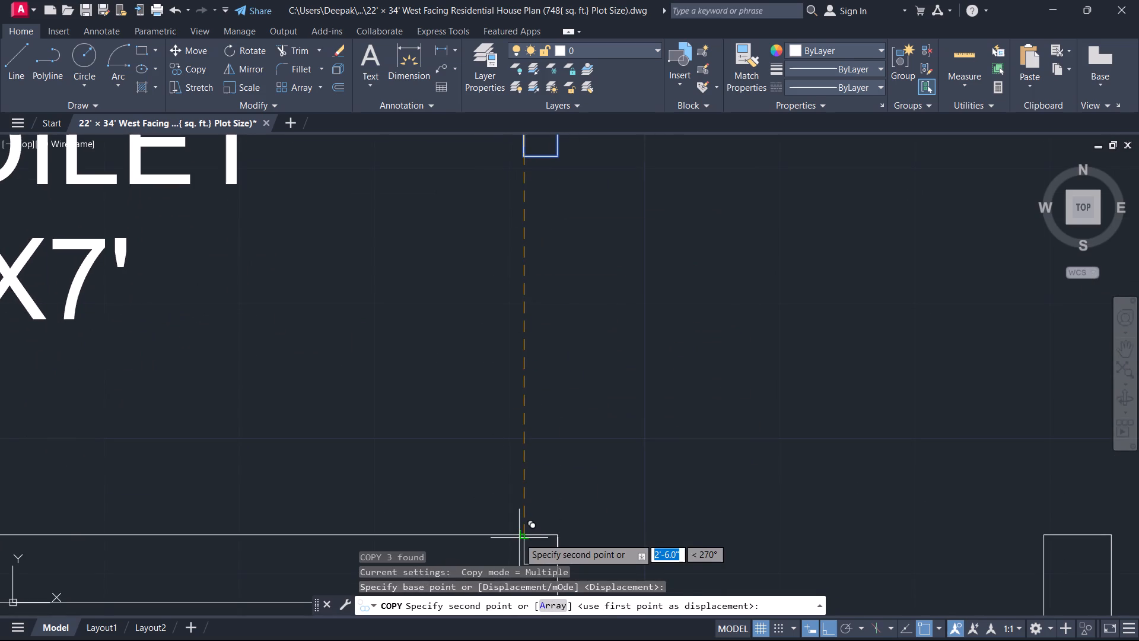
click(525, 535)
key(Escape)
Mirror the copied C.Toilet jamb upward about the lower wall's top edge, erasing the source lines.
middle_drag(529, 536, 517, 398)
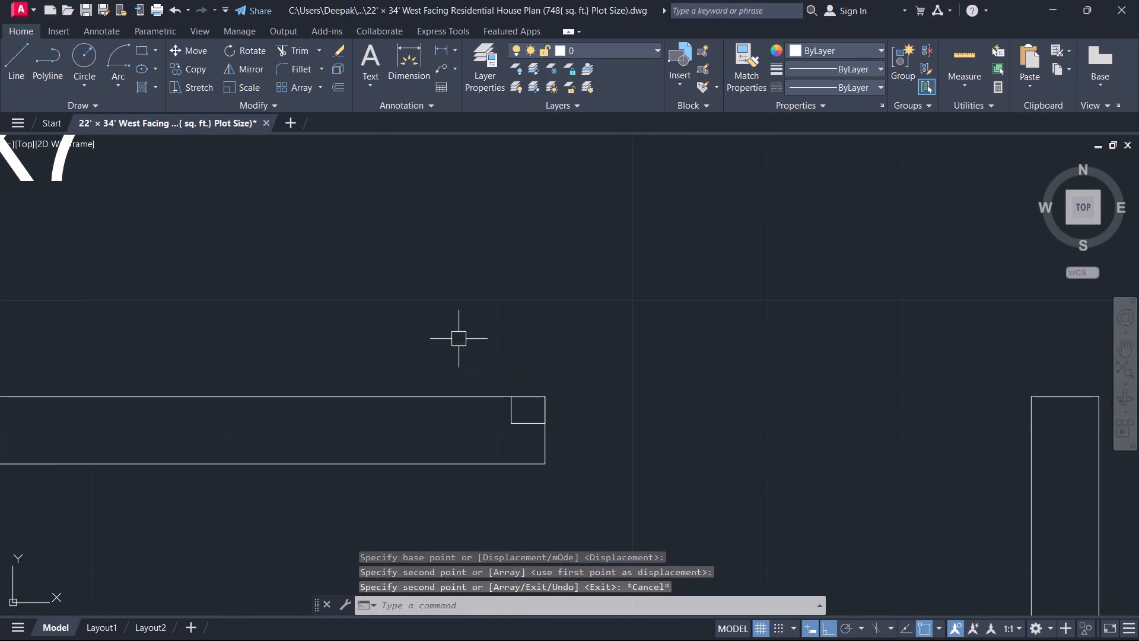
drag(459, 338, 494, 384)
drag(591, 458, 587, 450)
key(m)
key(i)
key(space)
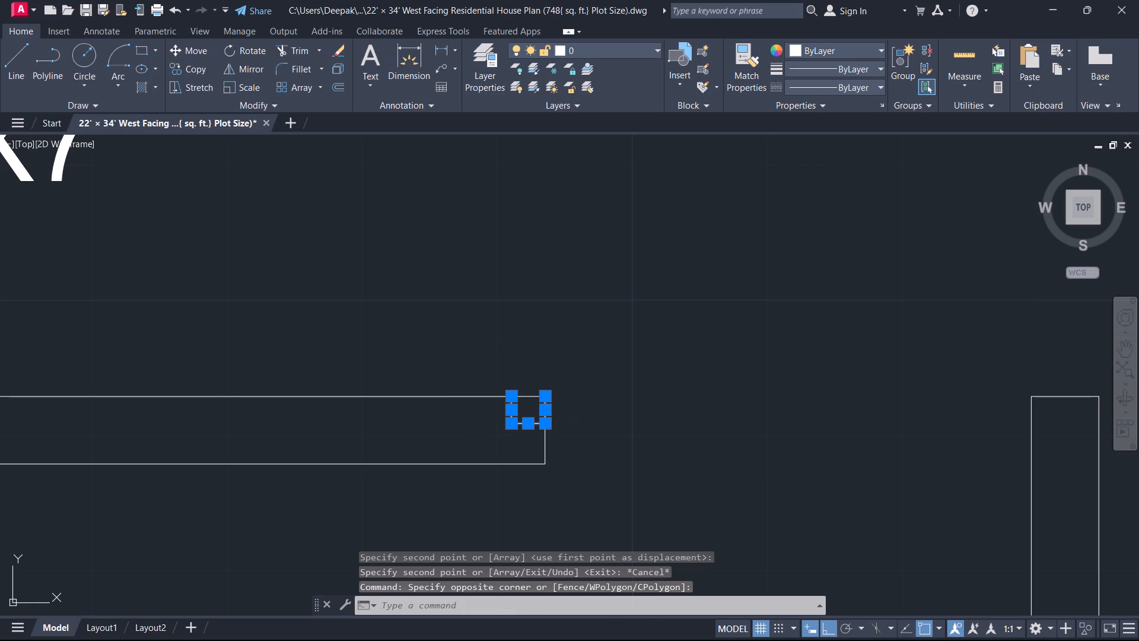
scroll(514, 375, up, 2)
click(545, 427)
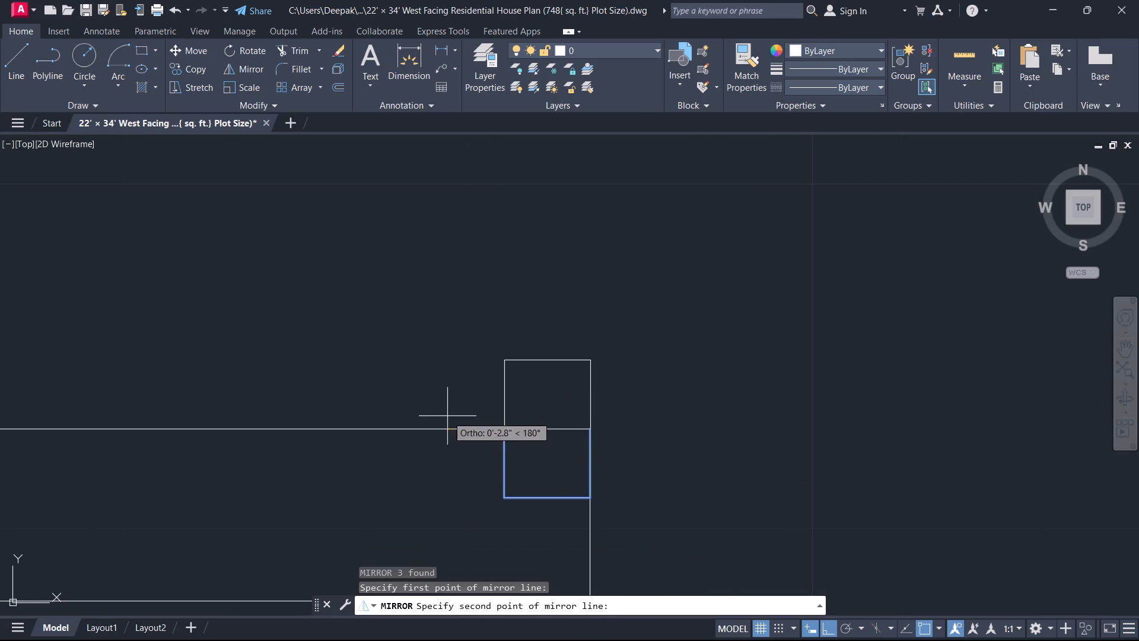
drag(450, 425, 456, 427)
drag(492, 462, 456, 427)
scroll(504, 359, up, 1)
scroll(502, 359, down, 2)
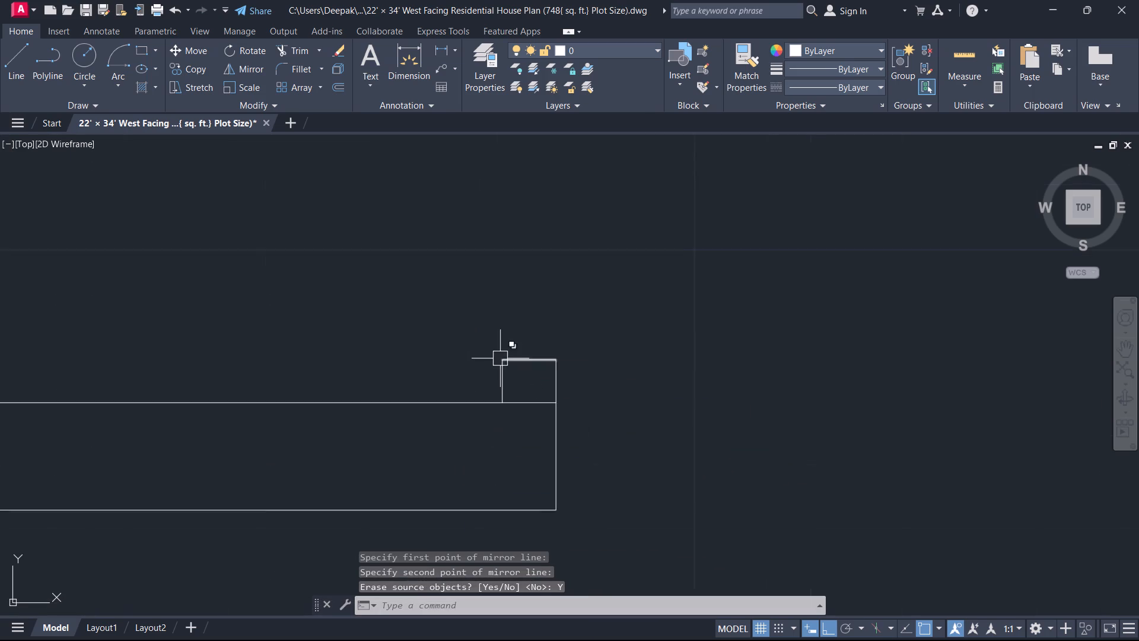
Draw a vertical line across the C.Toilet door opening between the inner corners of the two jambs.
middle_drag(500, 358, 474, 432)
scroll(477, 415, down, 4)
scroll(479, 397, up, 1)
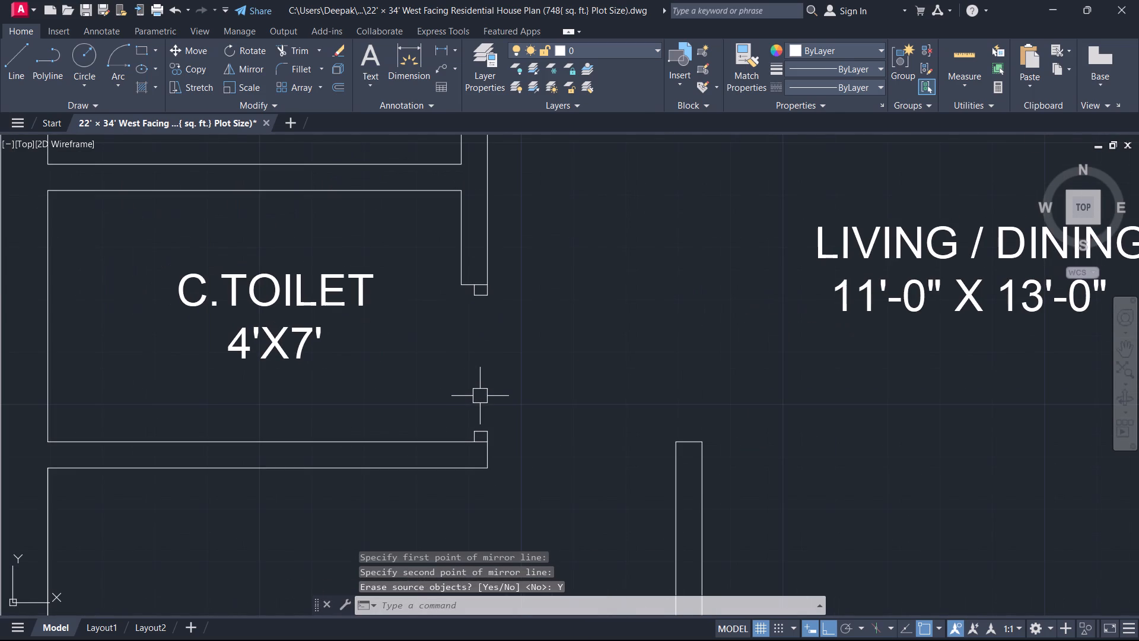
text(L)
key(space)
click(471, 293)
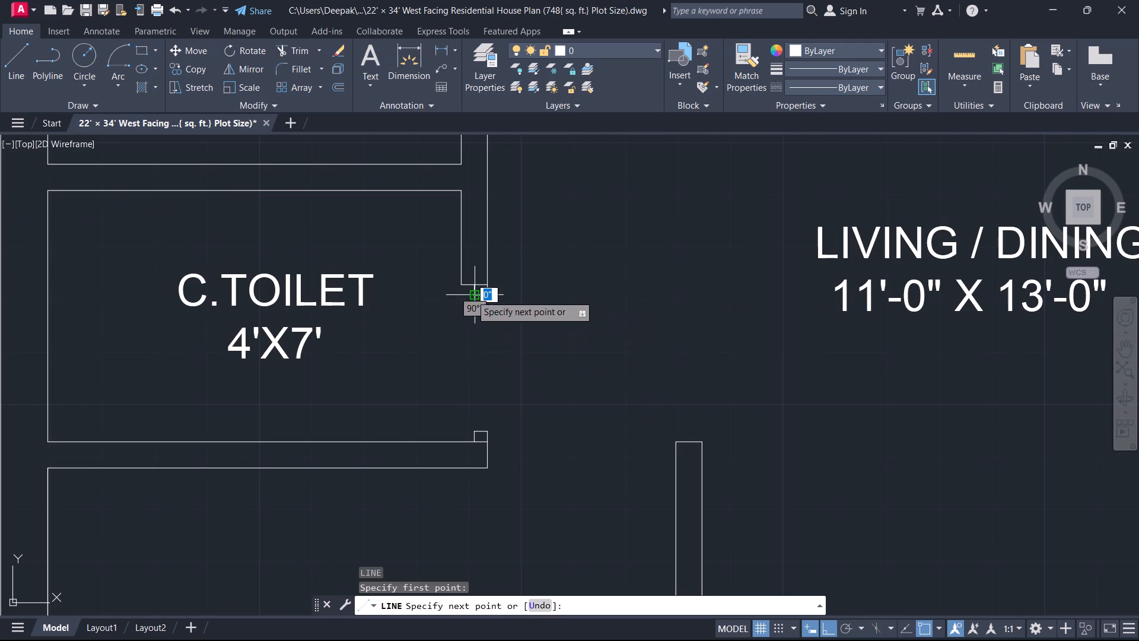
click(471, 429)
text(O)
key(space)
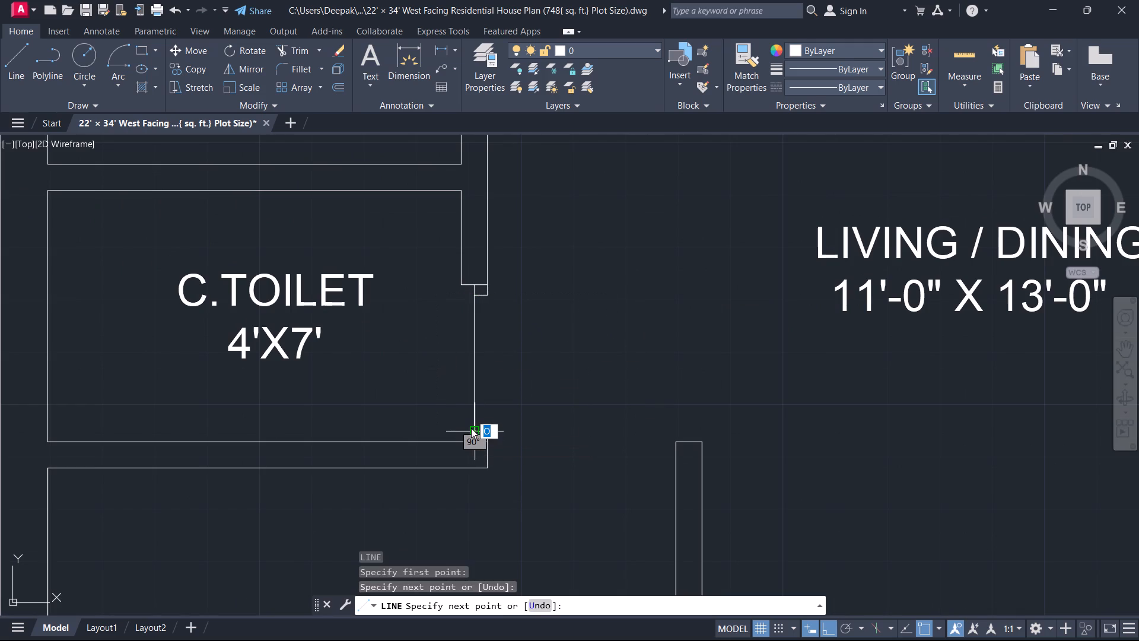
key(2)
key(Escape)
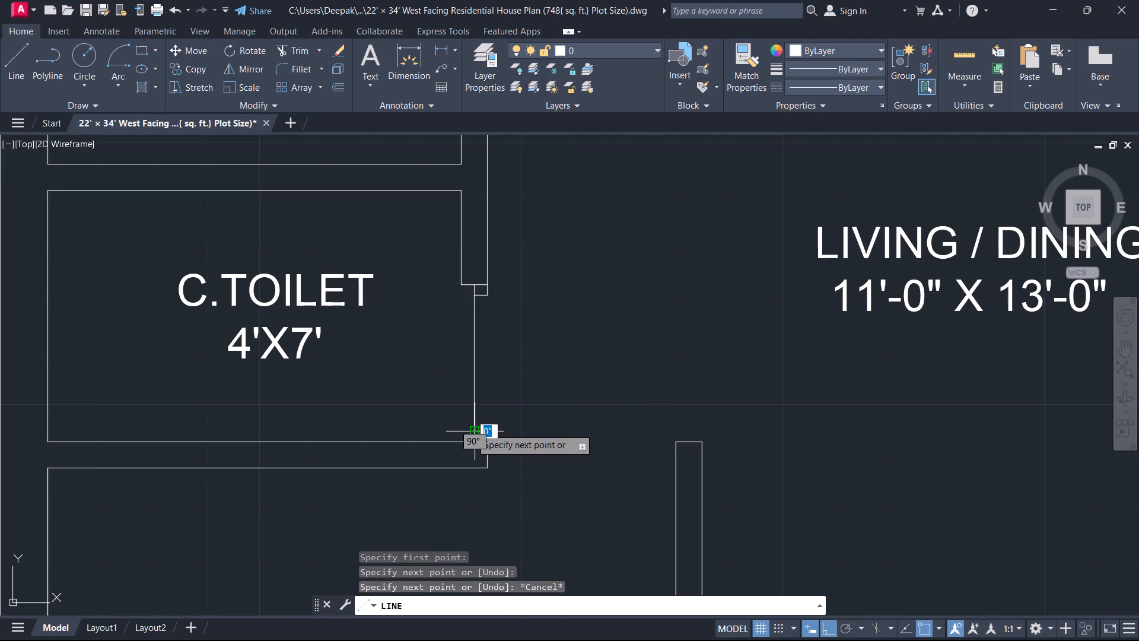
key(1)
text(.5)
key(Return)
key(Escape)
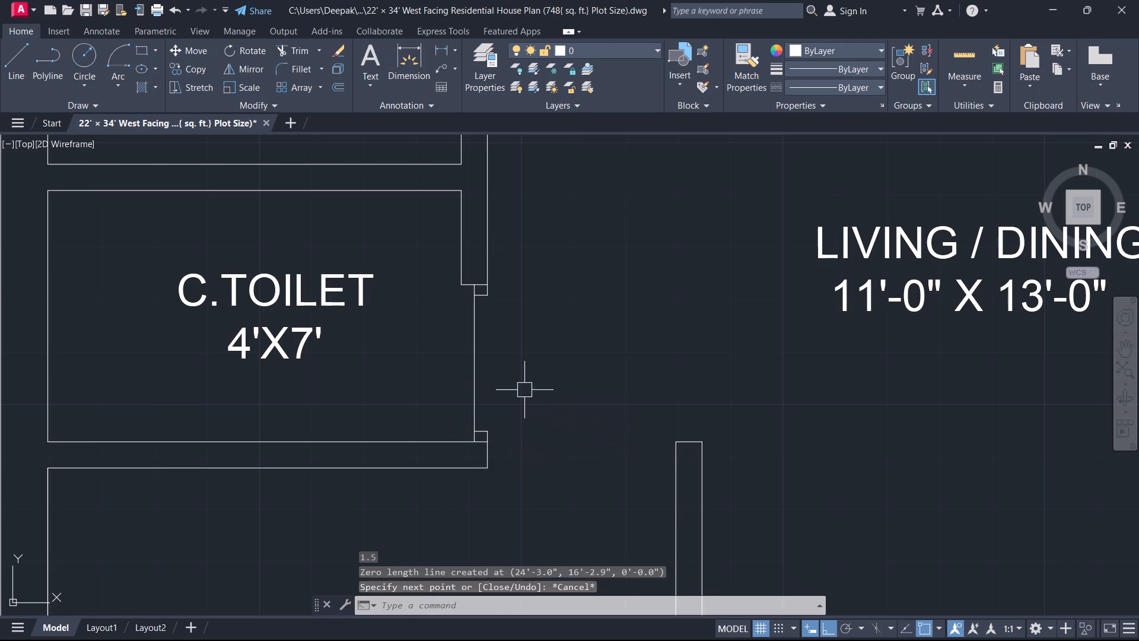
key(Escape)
Offset the line across the C.Toilet door opening 1.5" toward the living/dining side to form the door leaf.
drag(504, 397, 496, 395)
click(403, 382)
text(O)
key(space)
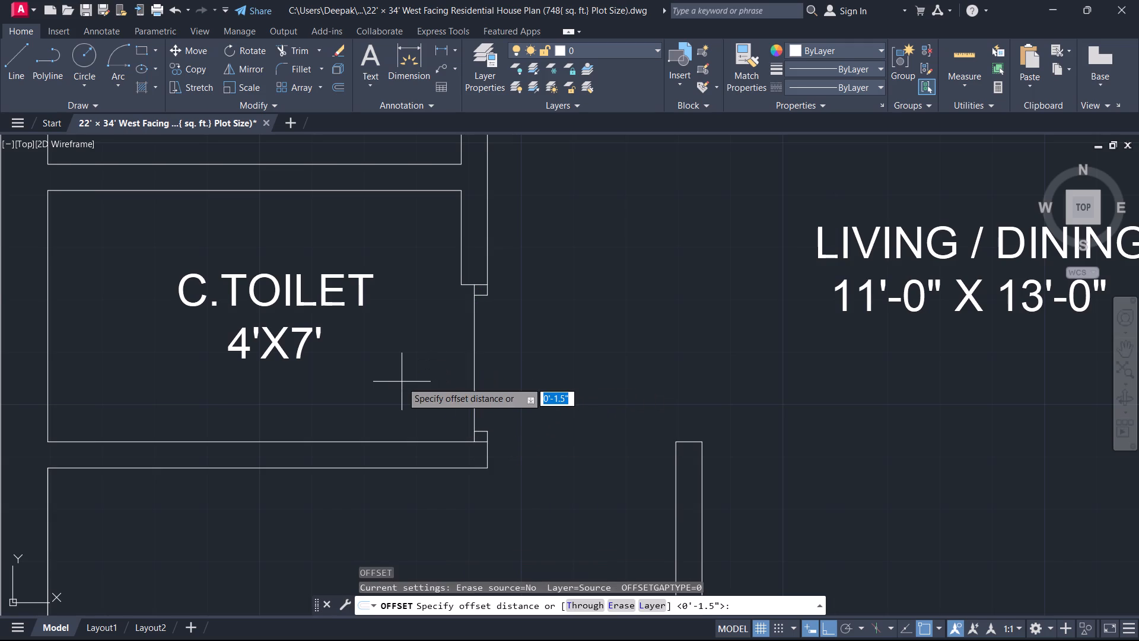
key(2)
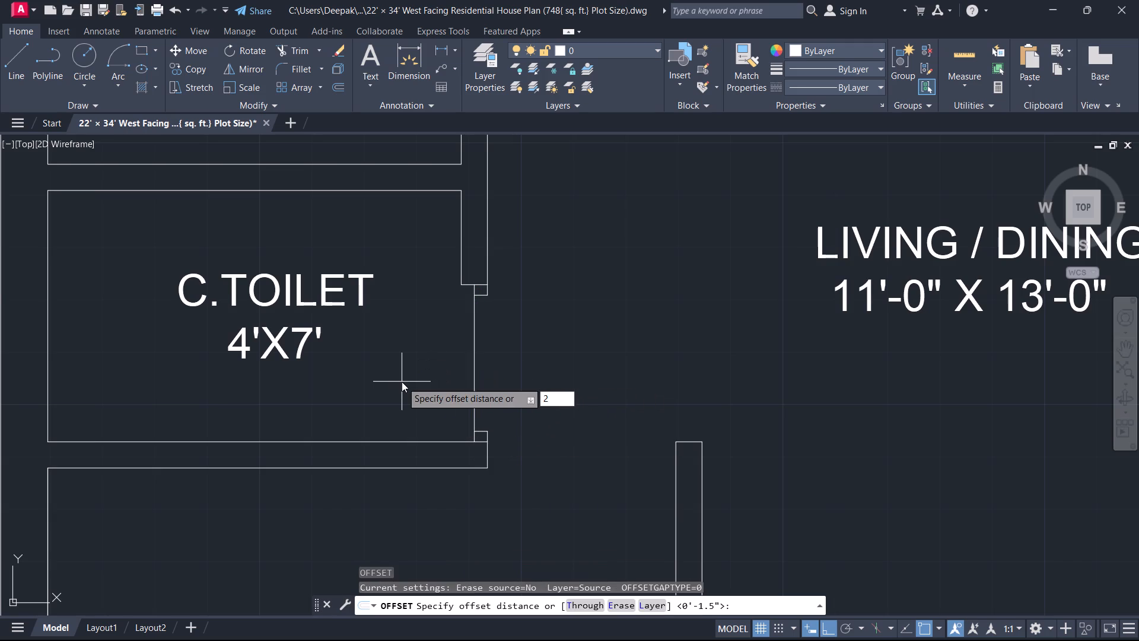
key(BackSpace)
key(0)
key(BackSpace)
text(1.5)
key(Return)
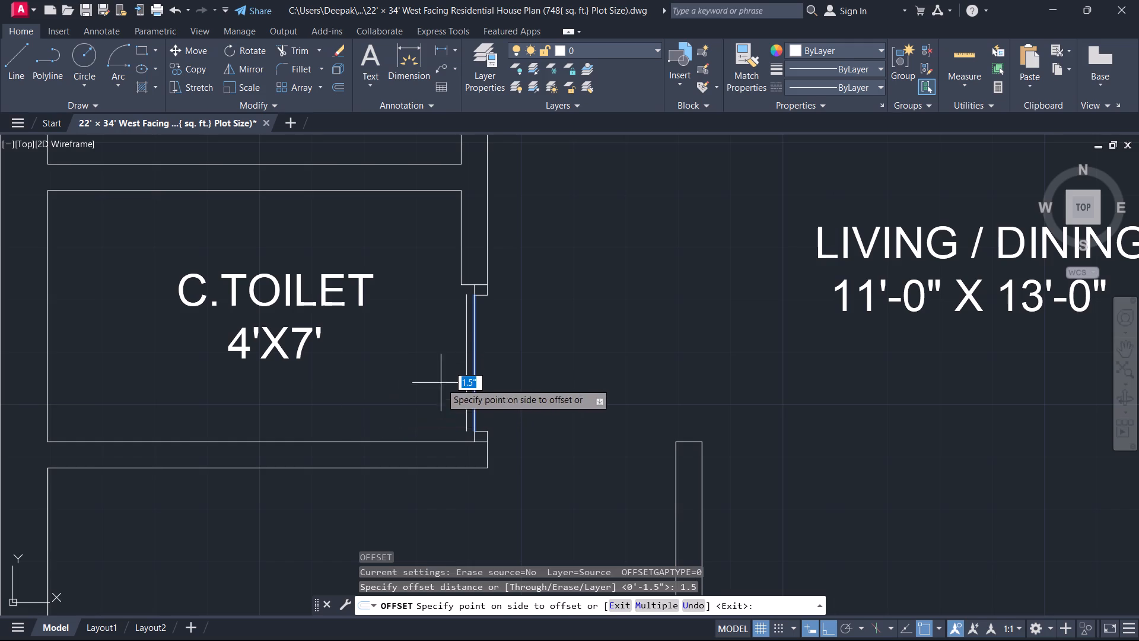
click(571, 379)
key(Escape)
Rotate the two C.Toilet leaf lines 90° counterclockwise into the toilet about the lower end of the offset line.
drag(504, 362, 477, 356)
click(307, 345)
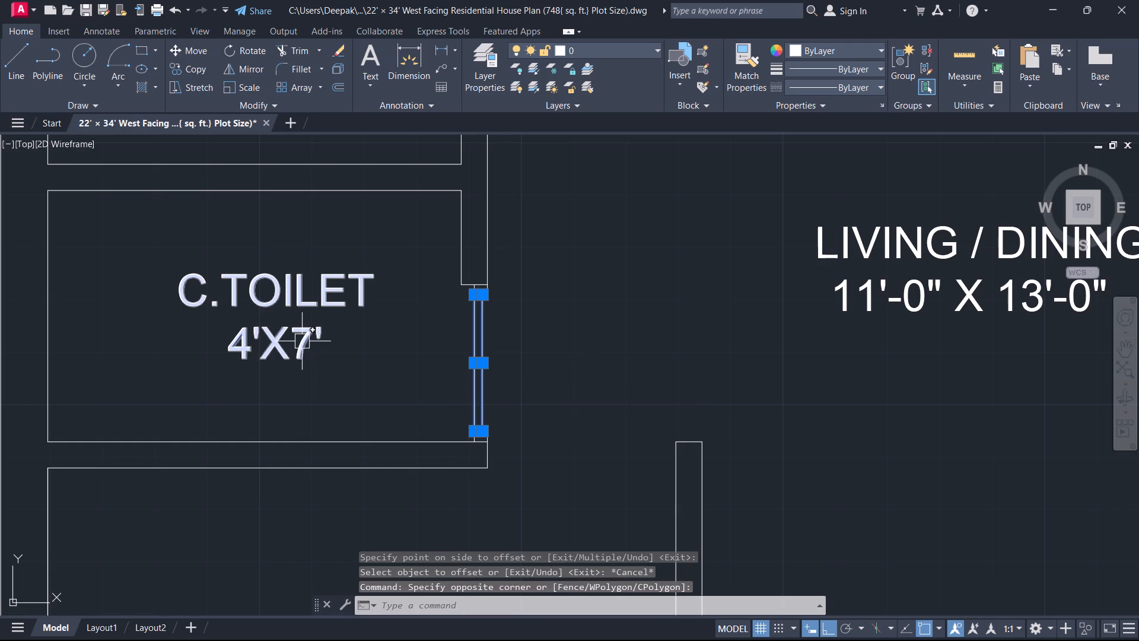
text(RO)
key(space)
scroll(384, 368, up, 3)
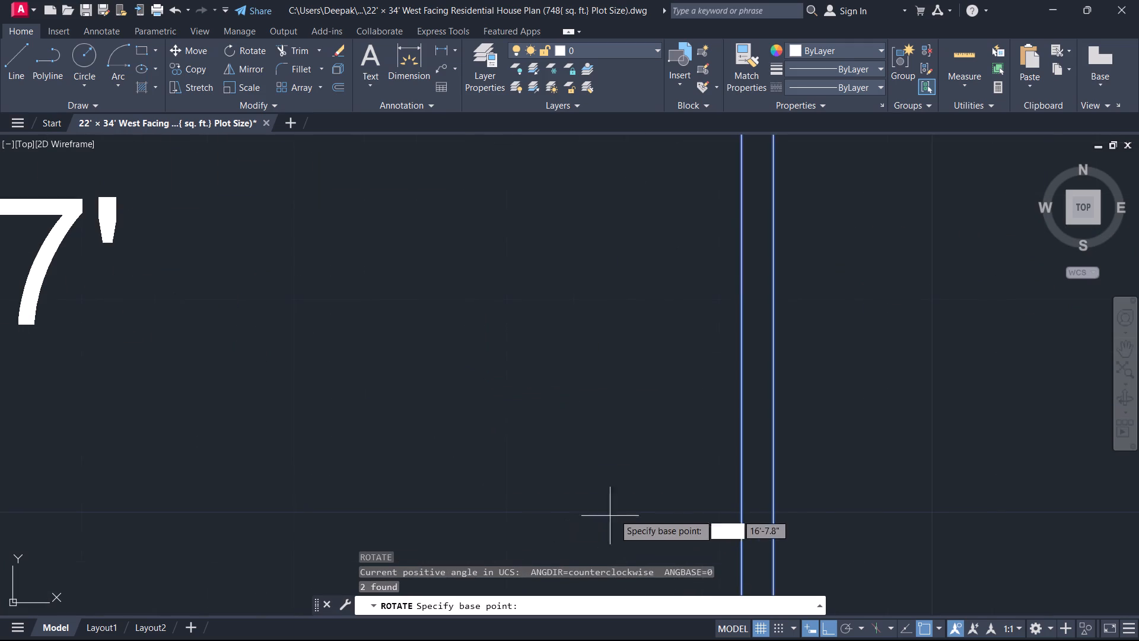
scroll(634, 505, down, 3)
middle_drag(635, 483, 585, 286)
scroll(610, 366, up, 2)
click(650, 271)
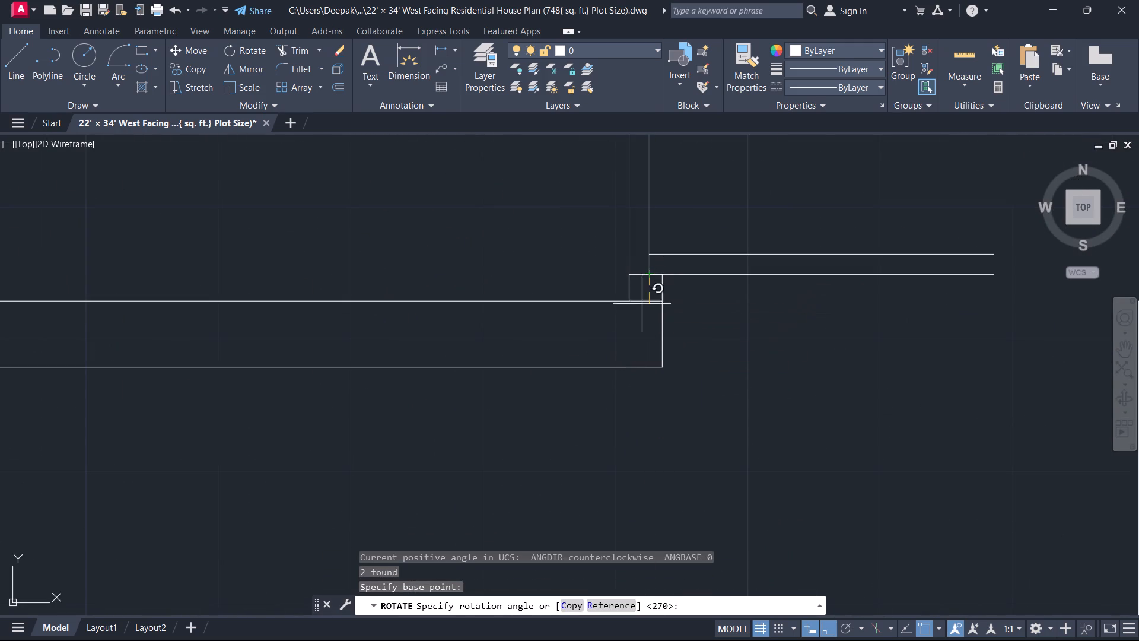
click(662, 190)
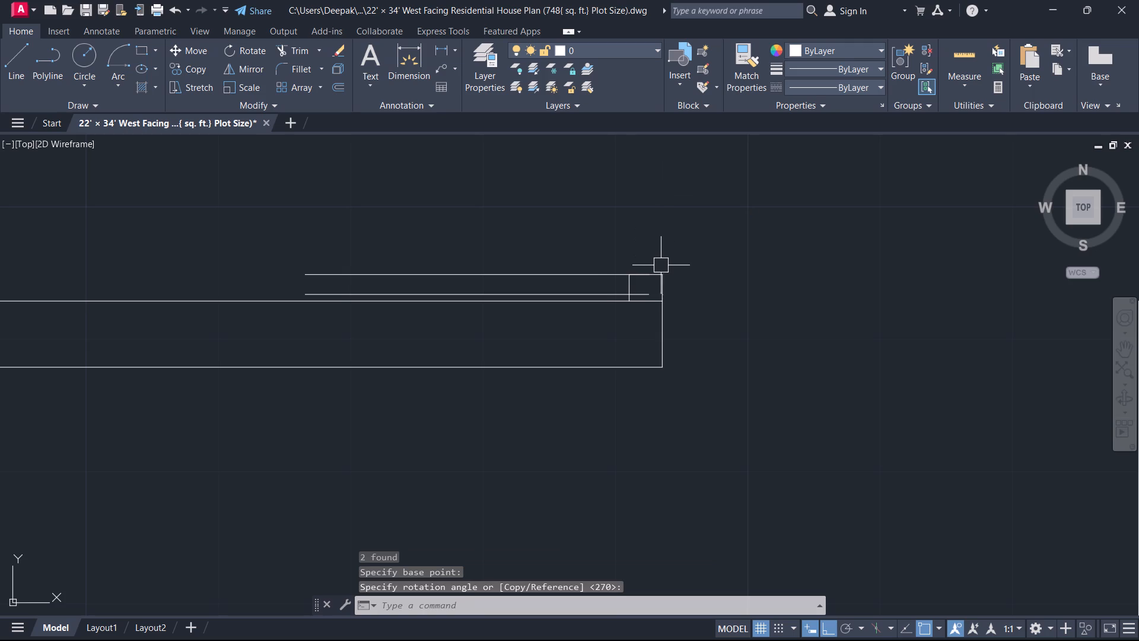
Move the two C.Toilet leaf lines so the lower line's inner end meets the lower jamb's upper-left corner.
scroll(590, 299, up, 2)
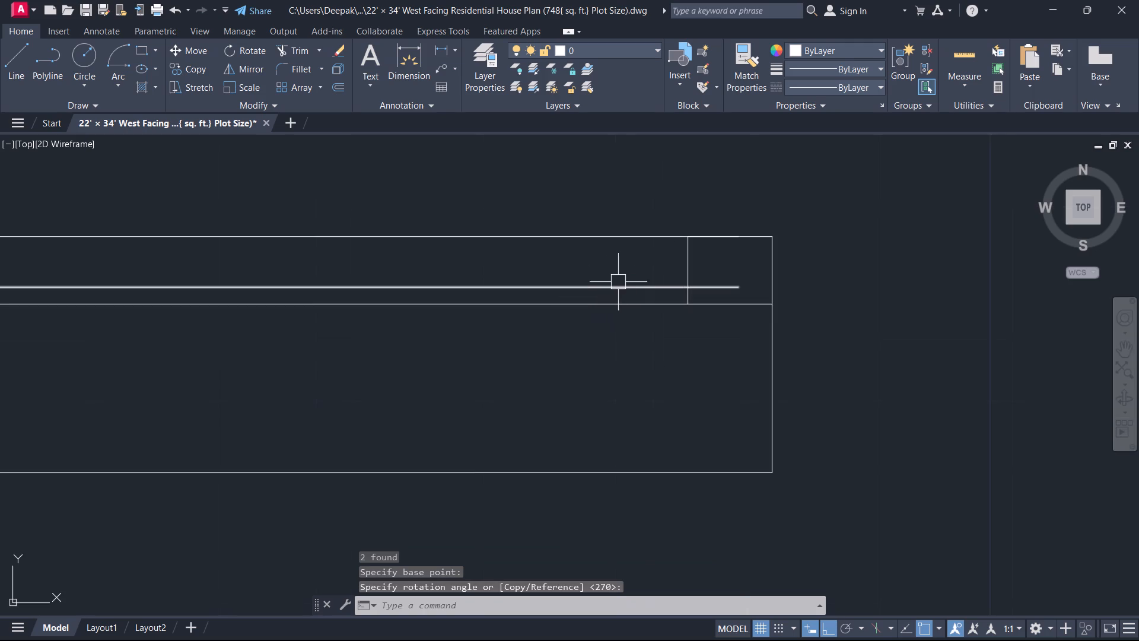
click(628, 294)
click(606, 243)
click(557, 199)
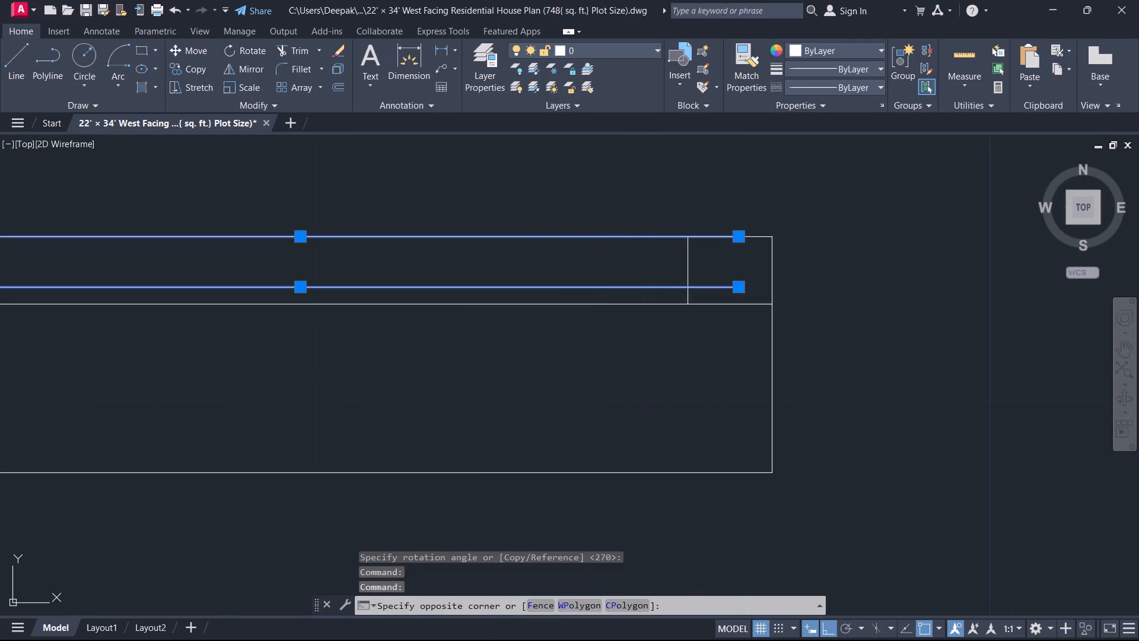
click(559, 199)
key(m)
key(space)
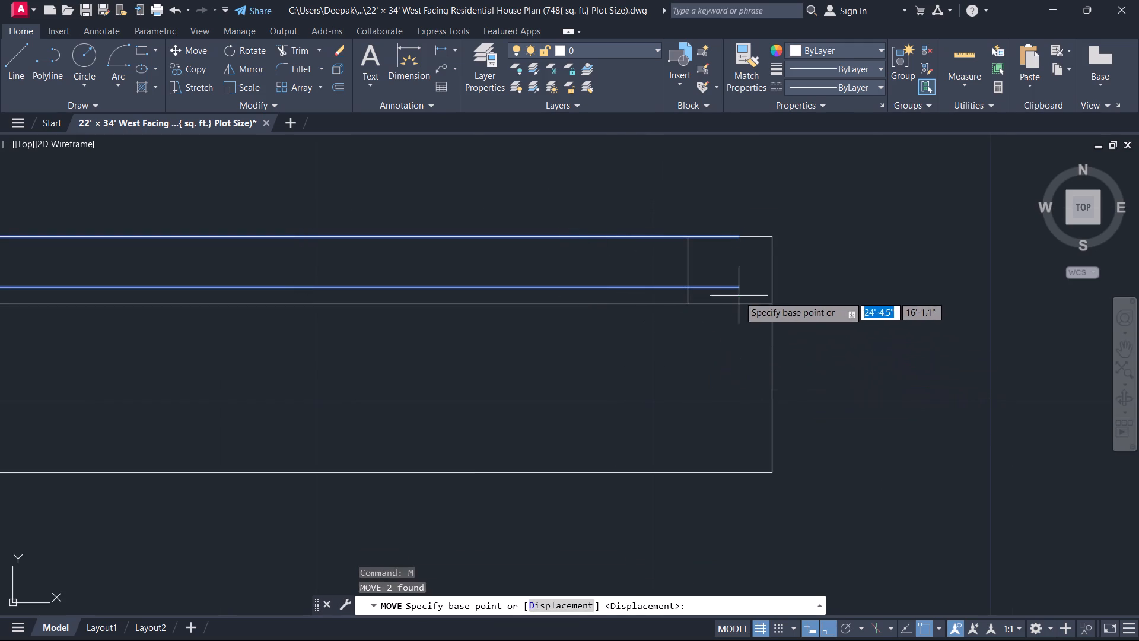
click(736, 292)
click(685, 237)
key(Escape)
Draw the C.Toilet door swing arc from the upper jamb's lower-left corner to the leaf's free end, centred on the lower jamb's upper-left corner.
scroll(676, 246, down, 3)
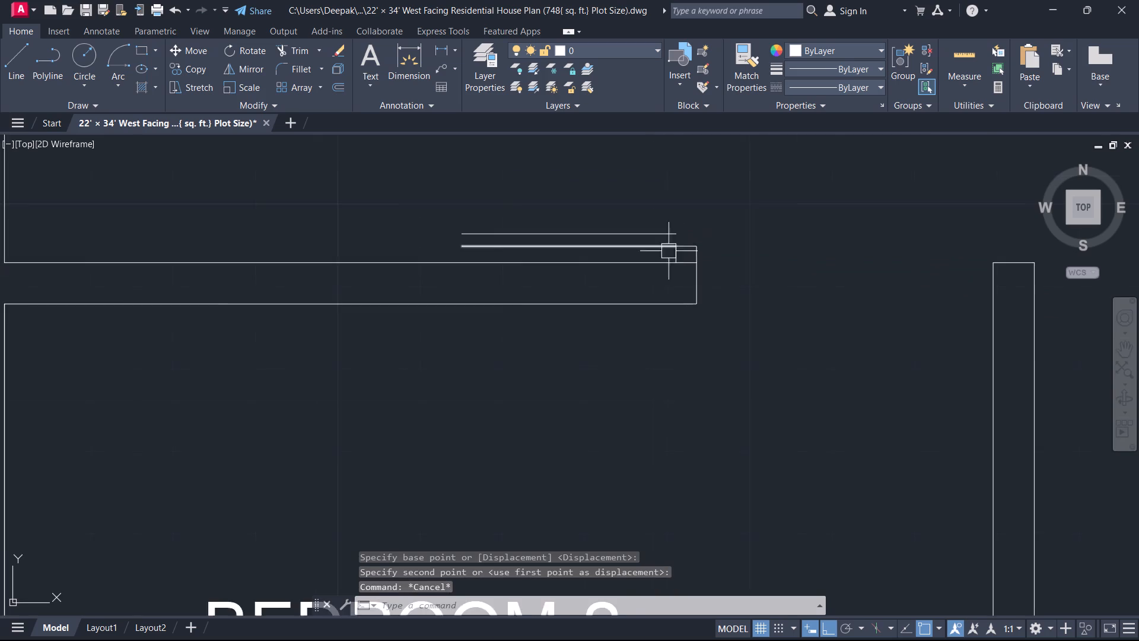
middle_drag(667, 252, 802, 247)
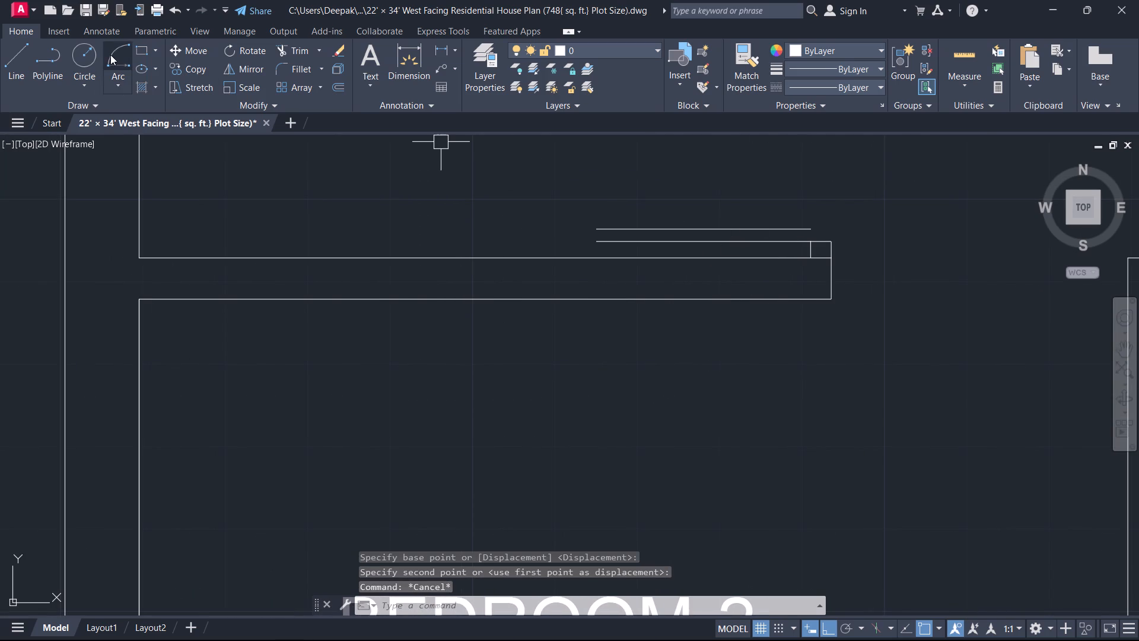
click(110, 55)
scroll(642, 218, down, 2)
scroll(697, 201, up, 1)
middle_drag(697, 201, 622, 316)
scroll(661, 230, up, 2)
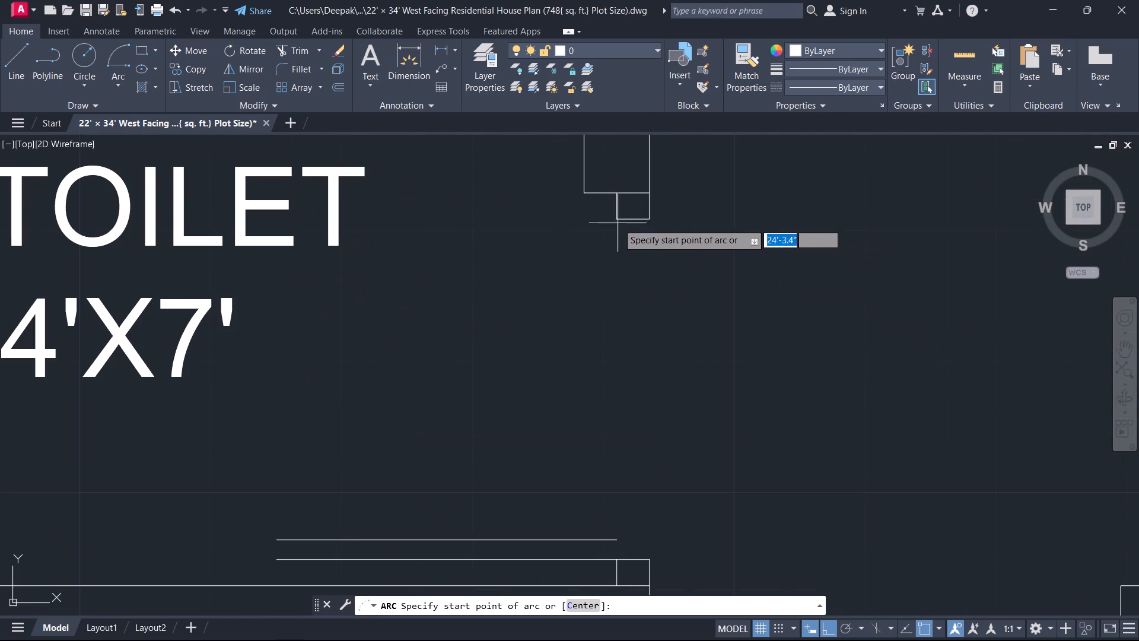
click(615, 222)
click(618, 562)
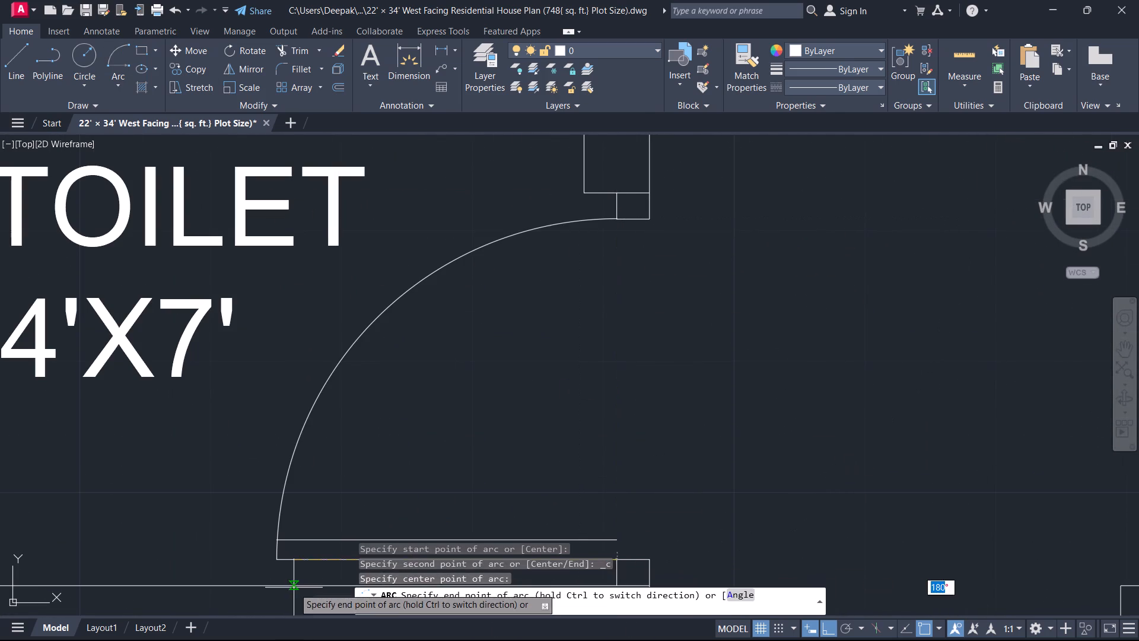
click(282, 560)
key(Escape)
Trim the short end of the upper C.Toilet leaf line that projects beyond the swing arc.
scroll(267, 541, up, 6)
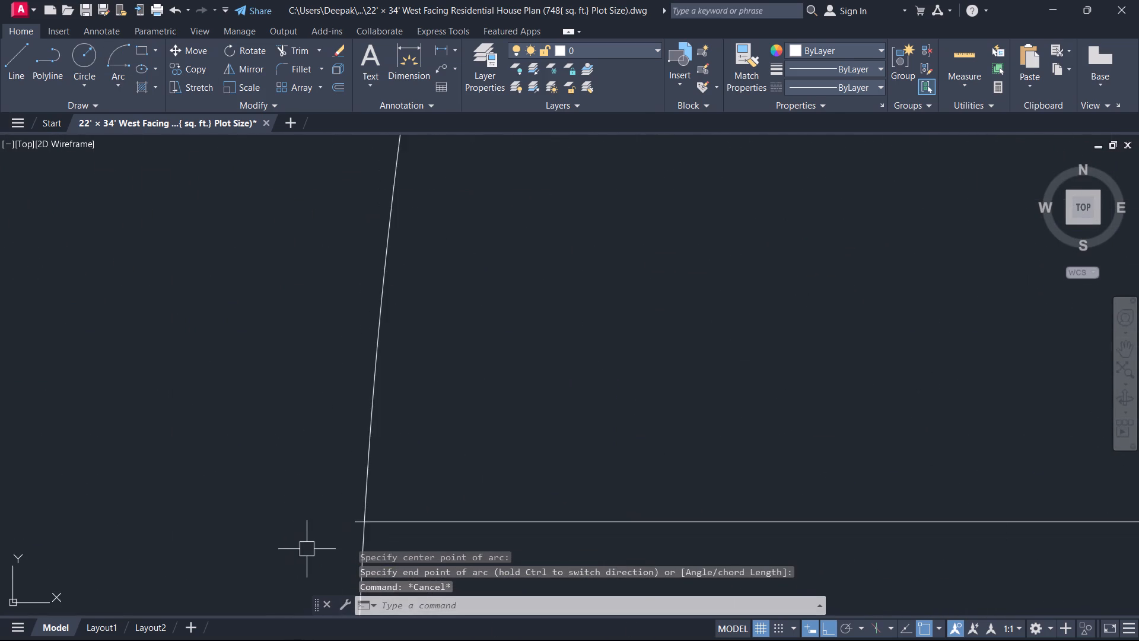
scroll(307, 549, up, 2)
key(t)
key(r)
key(space)
click(402, 509)
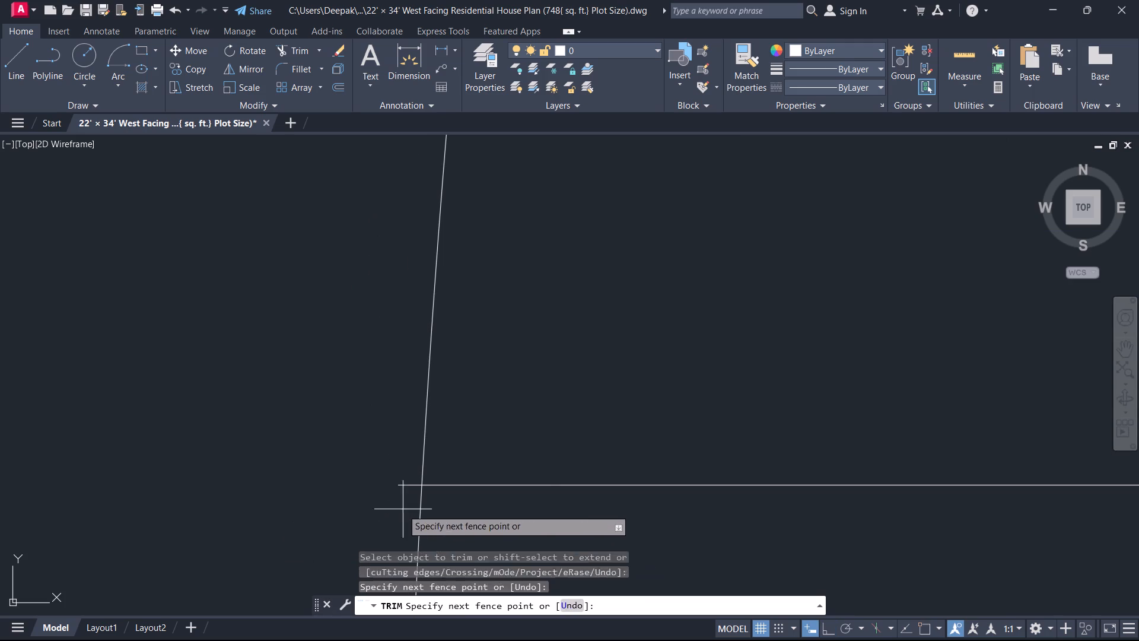
click(399, 449)
key(Escape)
Draw a short vertical line closing the hinge end of the C.Toilet door leaf between its two lines.
scroll(428, 490, down, 6)
middle_drag(861, 503, 0, 423)
scroll(476, 441, up, 1)
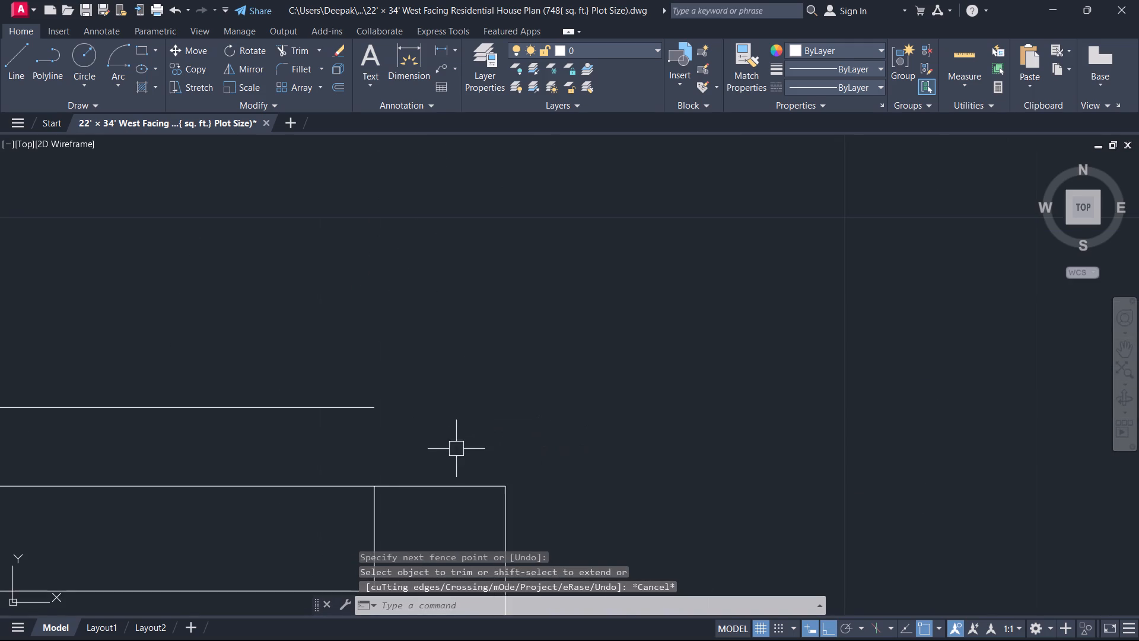
scroll(456, 449, up, 1)
middle_drag(390, 474, 577, 421)
scroll(454, 461, up, 1)
key(l)
key(space)
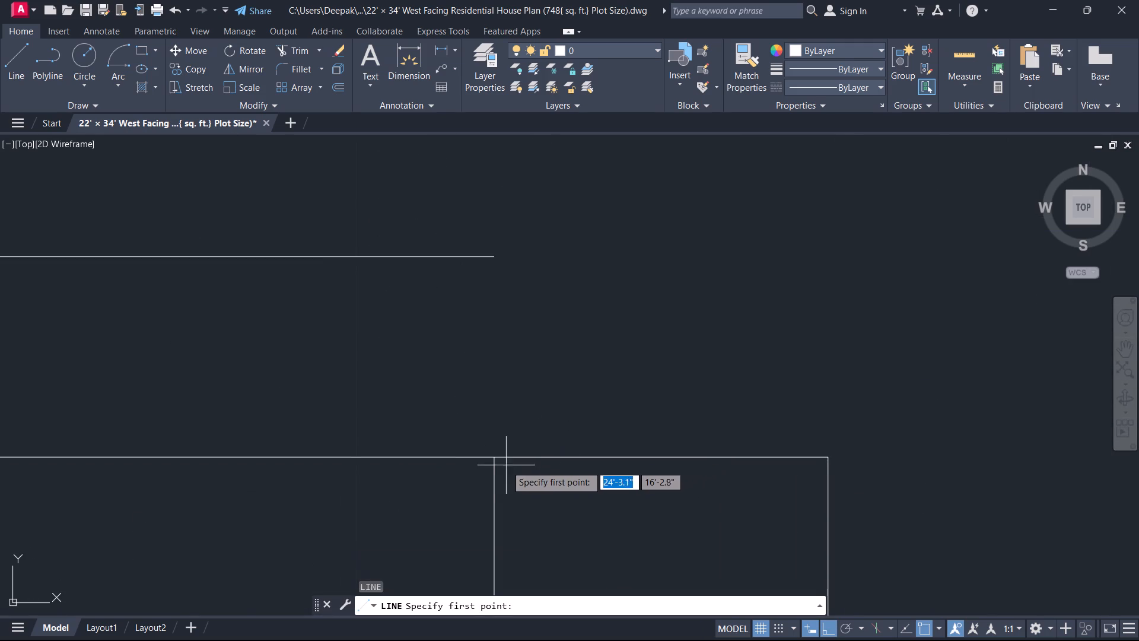
click(494, 459)
click(489, 261)
key(Escape)
Draw a 2" × 2.5" jamb from the midpoint of the wall end beside the Bedroom-2 door opening, down to the wall's lower edge.
scroll(483, 277, down, 6)
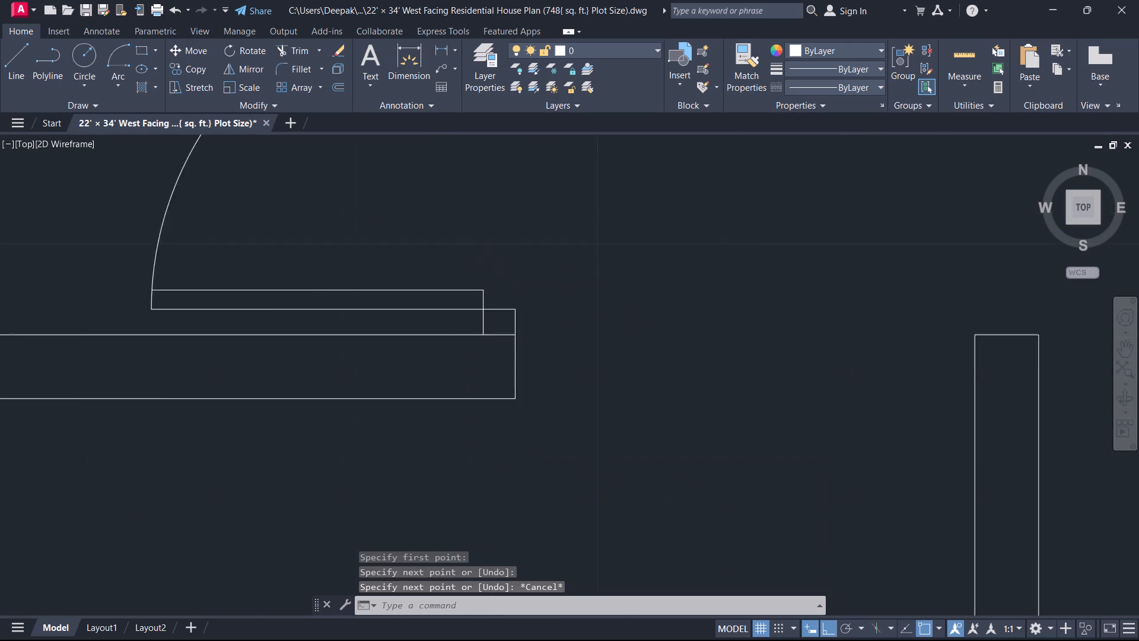
scroll(483, 306, down, 5)
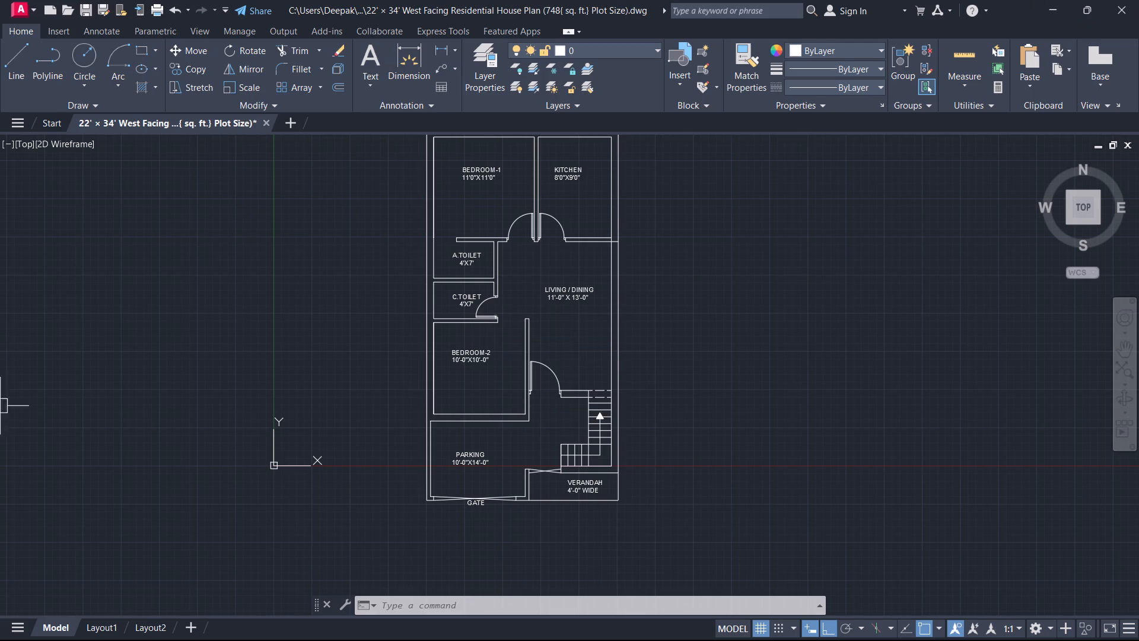
scroll(482, 262, up, 1)
middle_drag(476, 259, 562, 262)
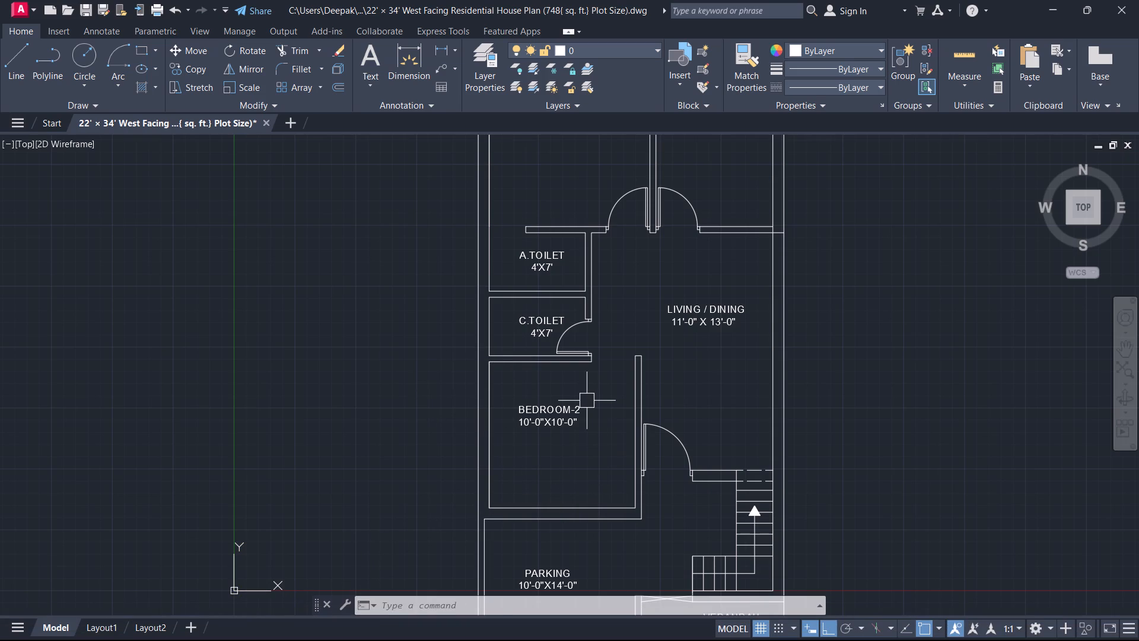
scroll(596, 388, up, 4)
scroll(550, 196, up, 4)
scroll(550, 193, down, 1)
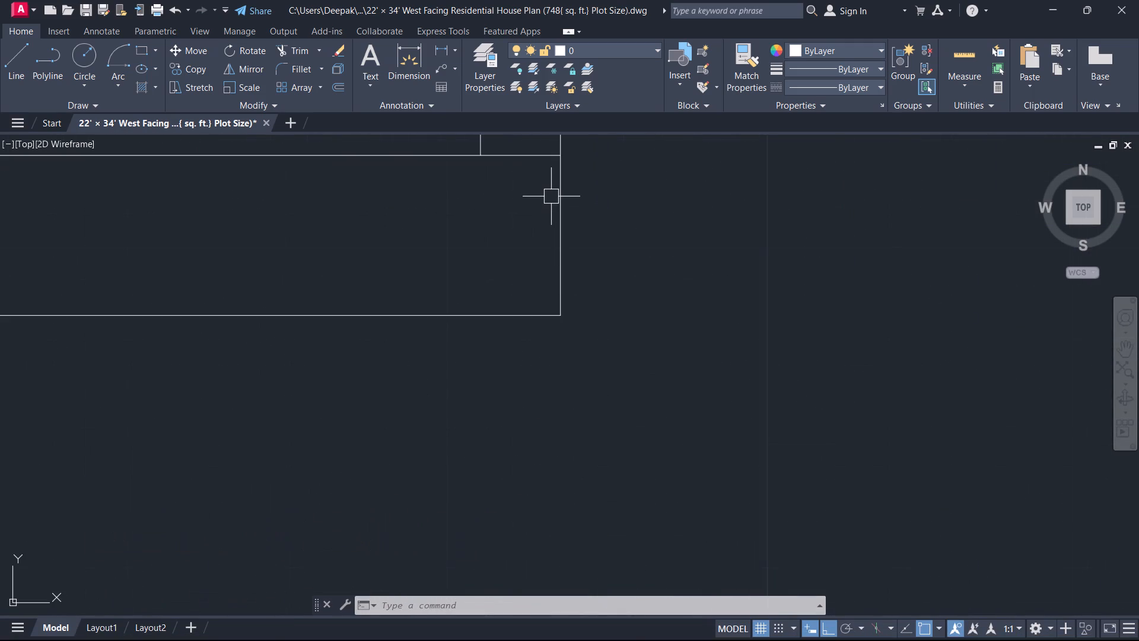
middle_drag(555, 200, 555, 248)
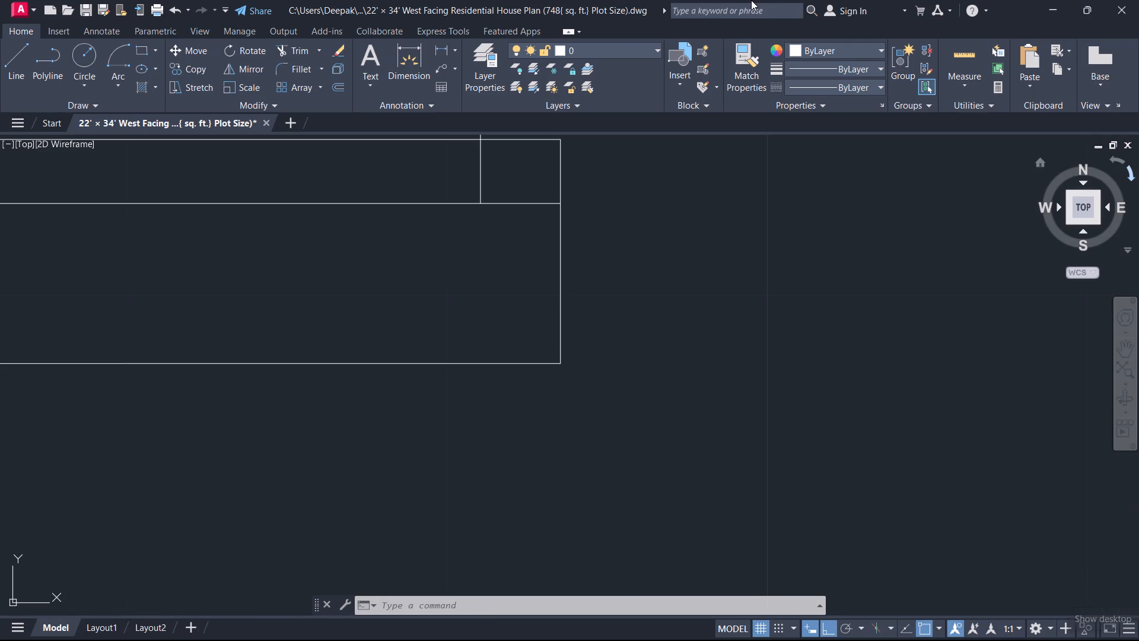
key(l)
key(space)
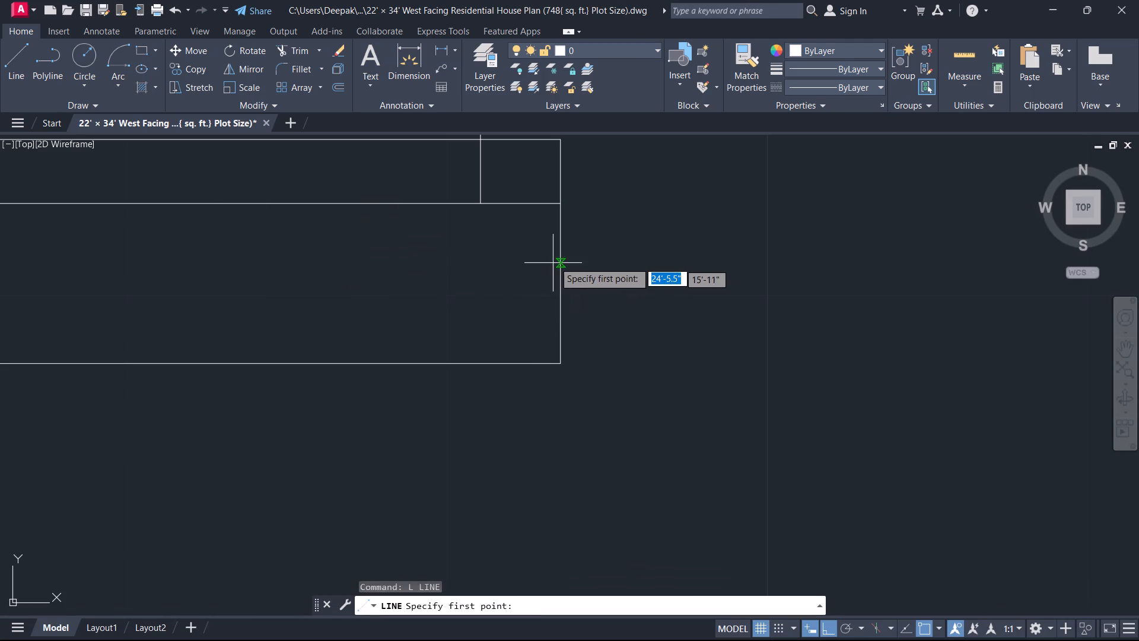
click(565, 283)
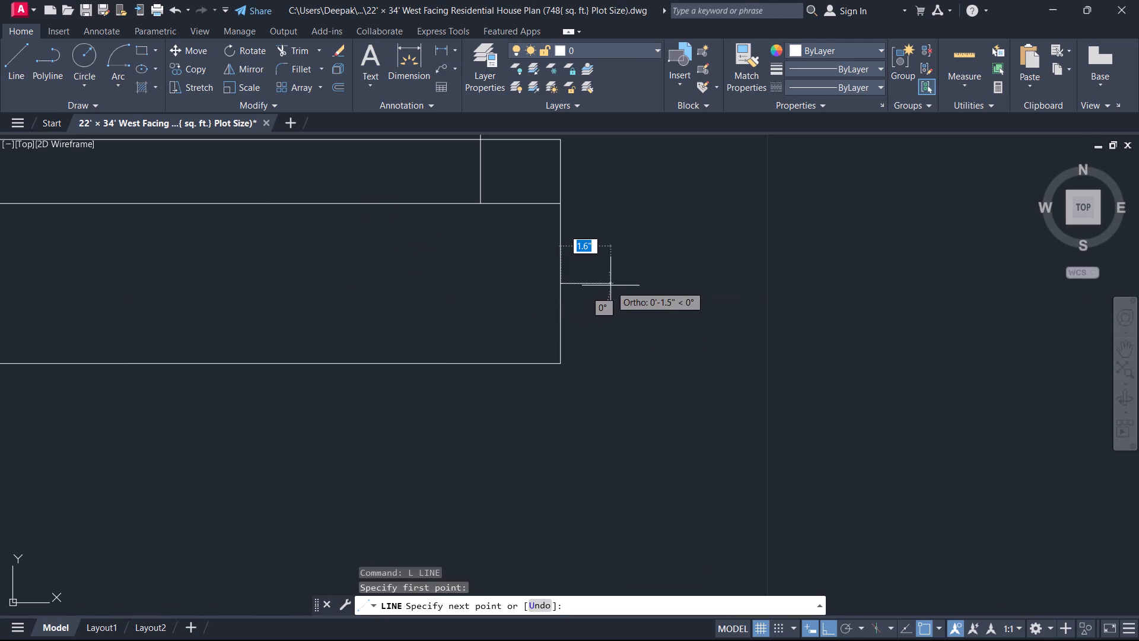
key(2)
key(Return)
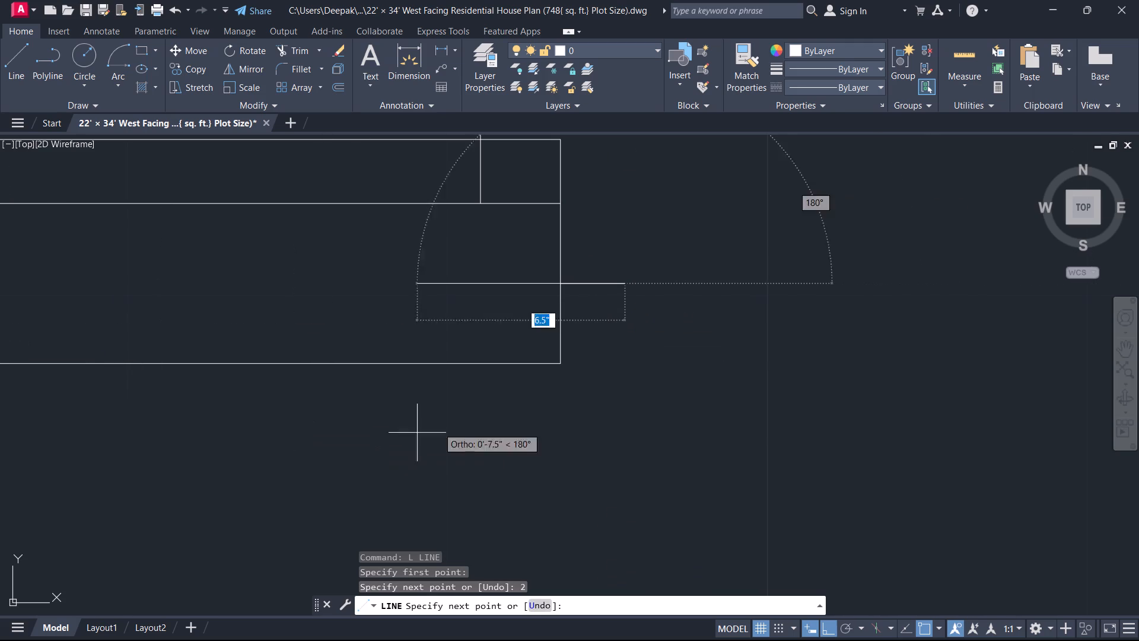
text(2.5)
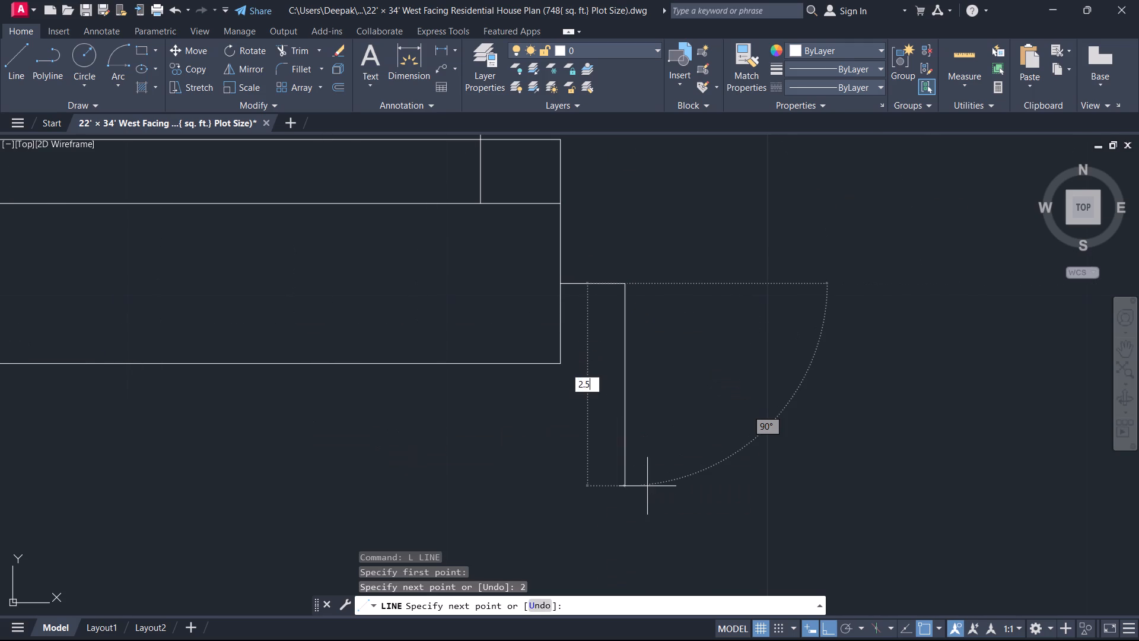
key(Return)
text(2.)
key(BackSpace)
key(Return)
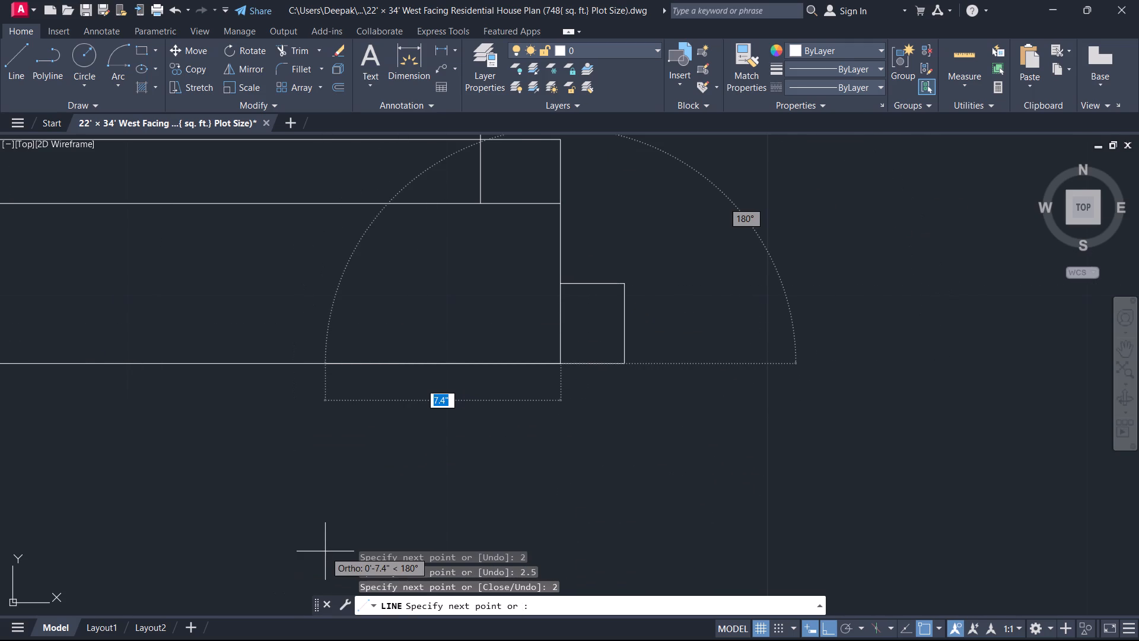
key(Escape)
Copy the Bedroom-2 jamb horizontally across the opening onto the face of the opposite wall.
click(670, 367)
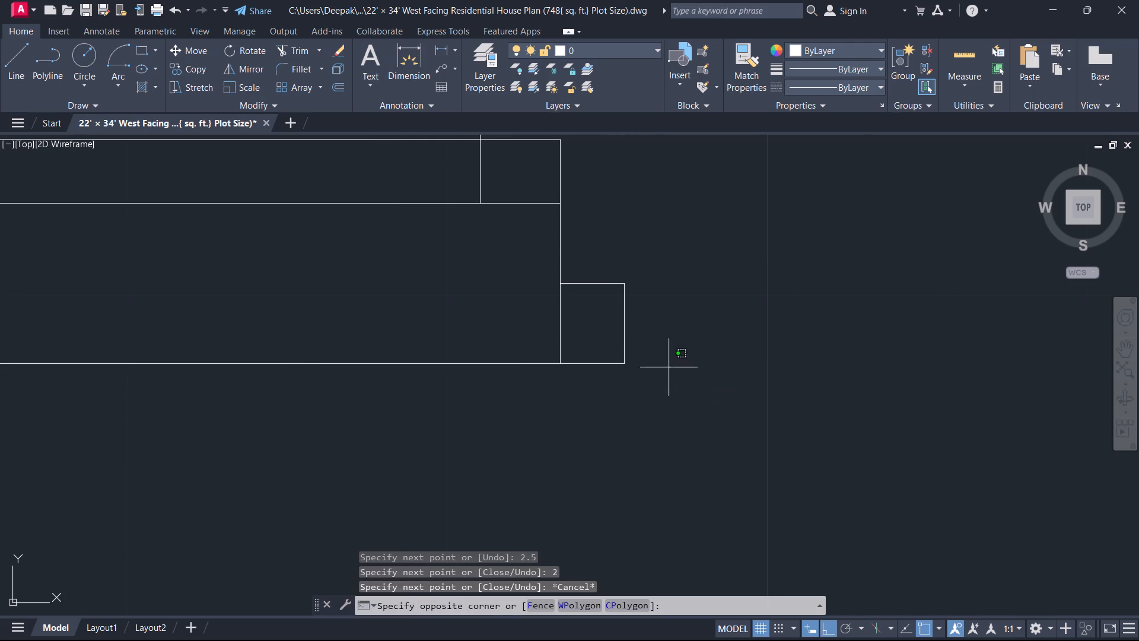
click(618, 262)
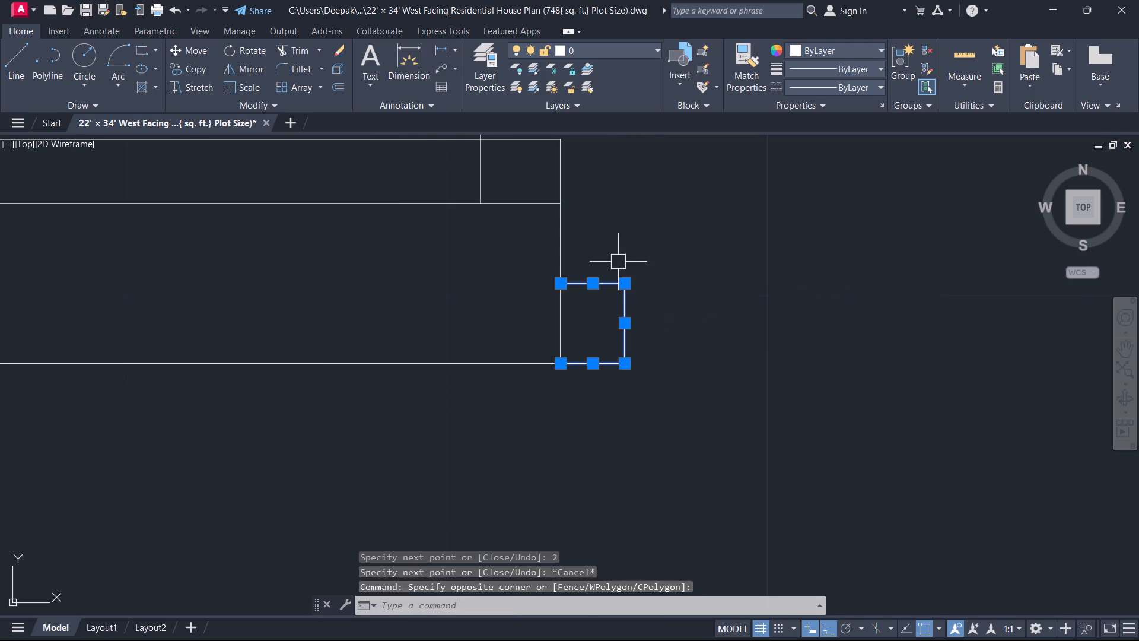
text(CO)
key(space)
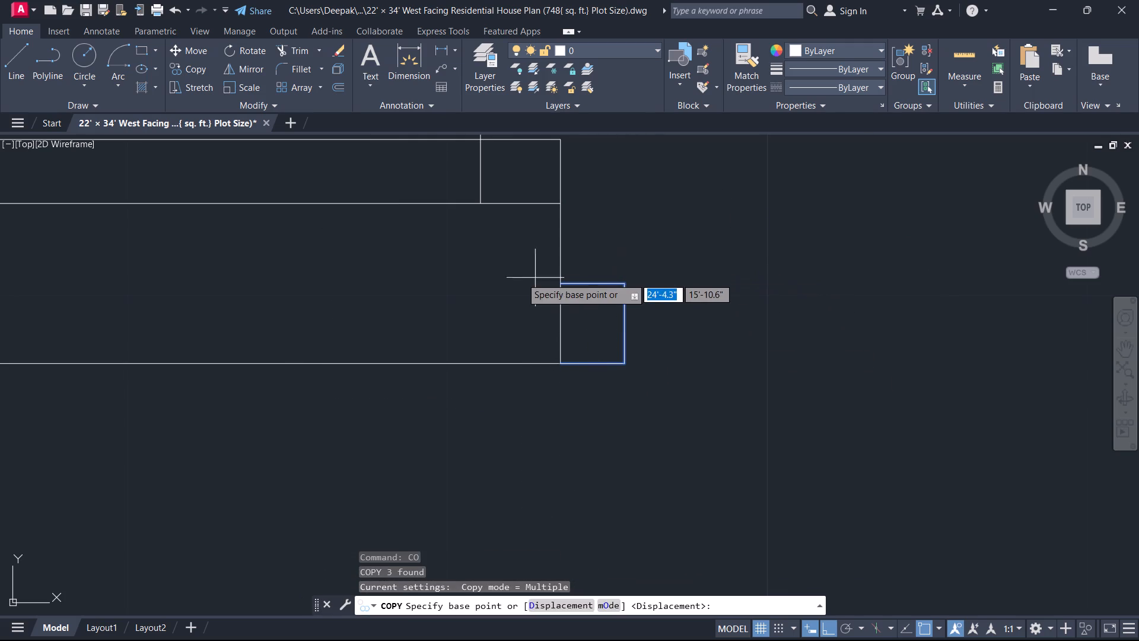
click(555, 284)
scroll(602, 290, down, 2)
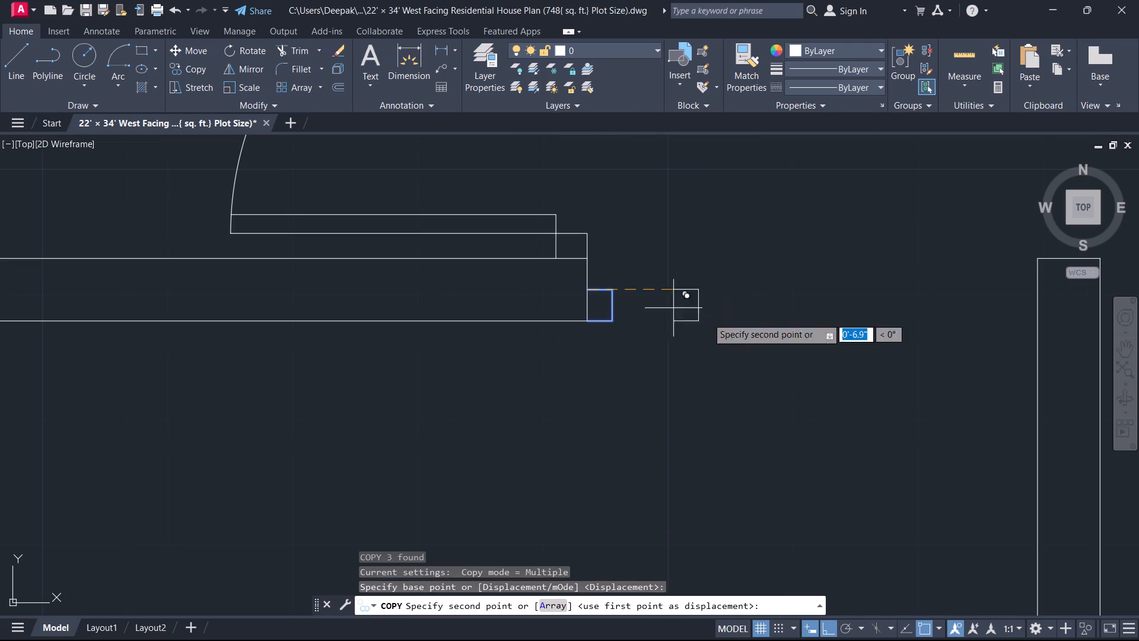
middle_drag(956, 398, 324, 499)
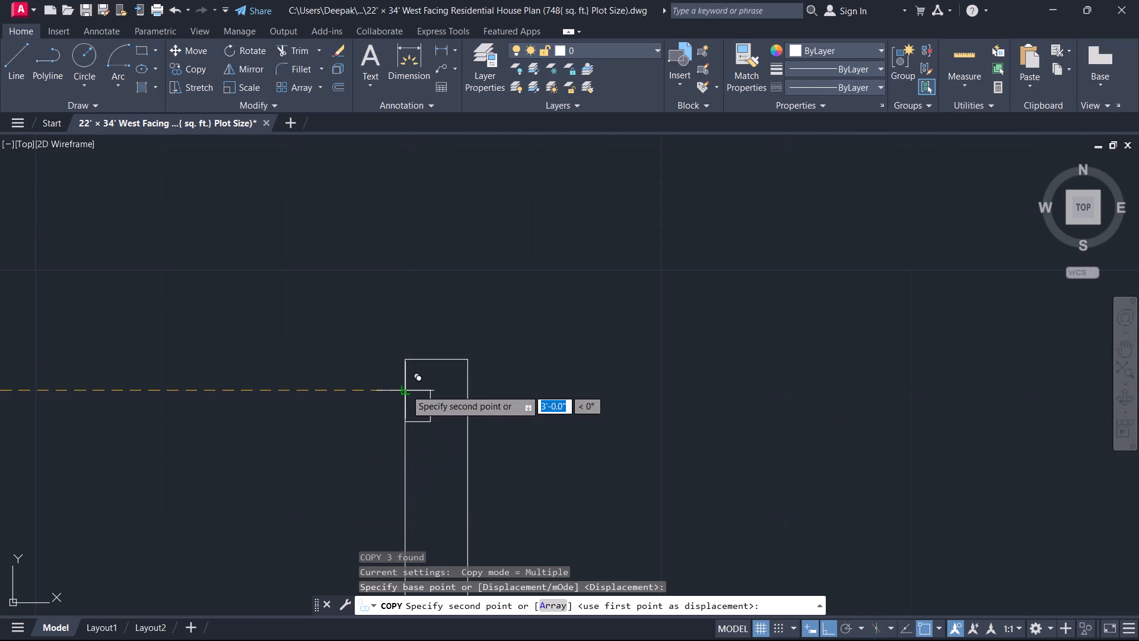
click(406, 389)
scroll(402, 396, down, 2)
key(Escape)
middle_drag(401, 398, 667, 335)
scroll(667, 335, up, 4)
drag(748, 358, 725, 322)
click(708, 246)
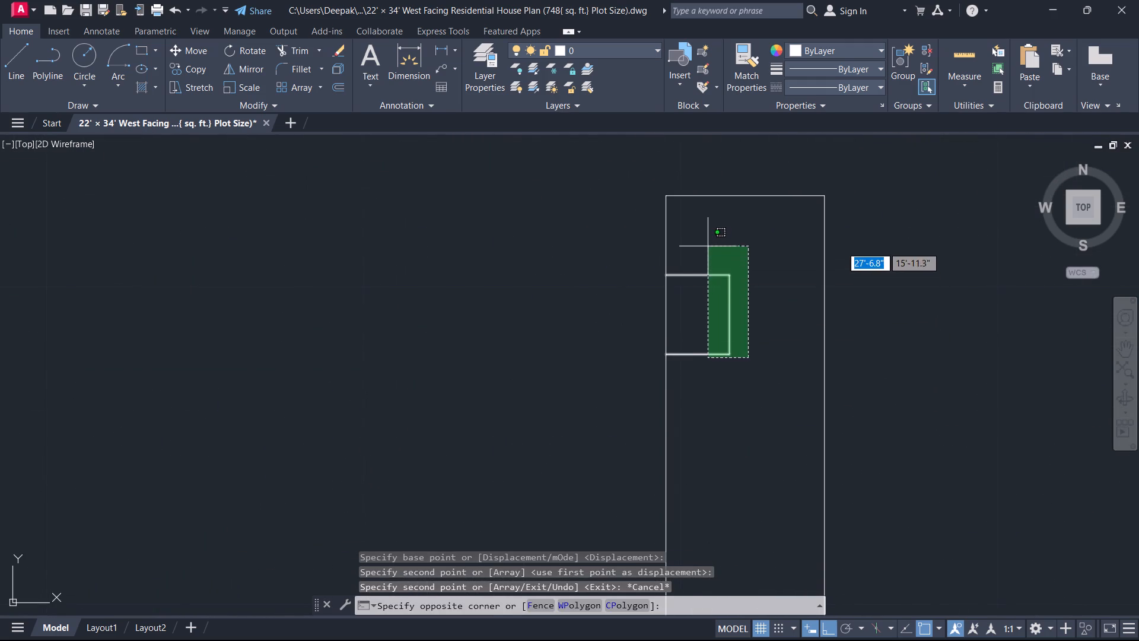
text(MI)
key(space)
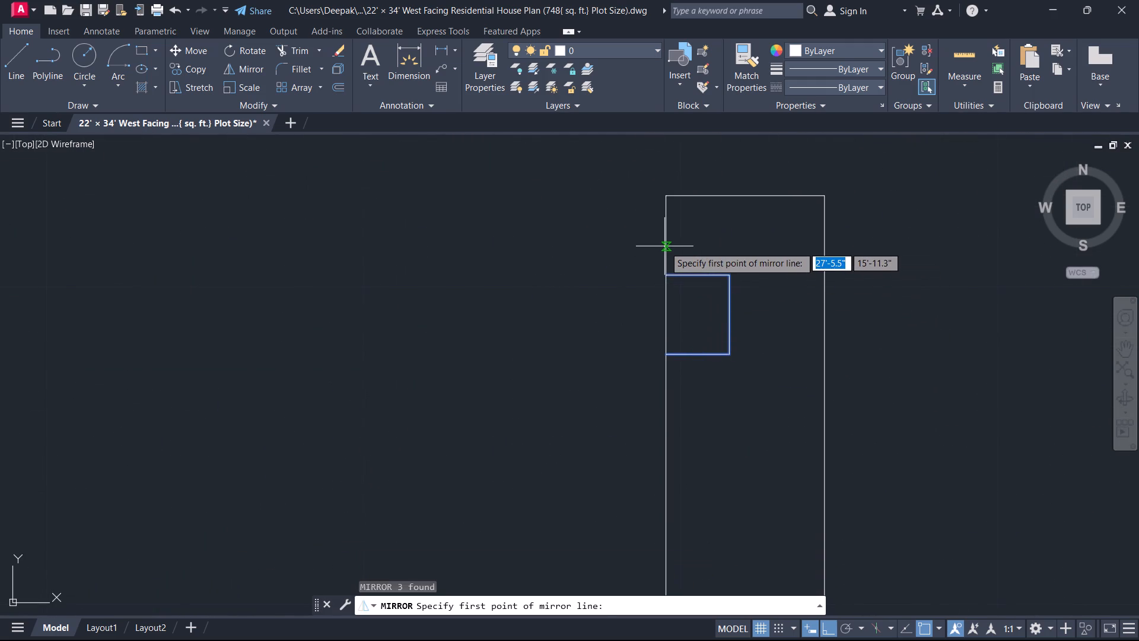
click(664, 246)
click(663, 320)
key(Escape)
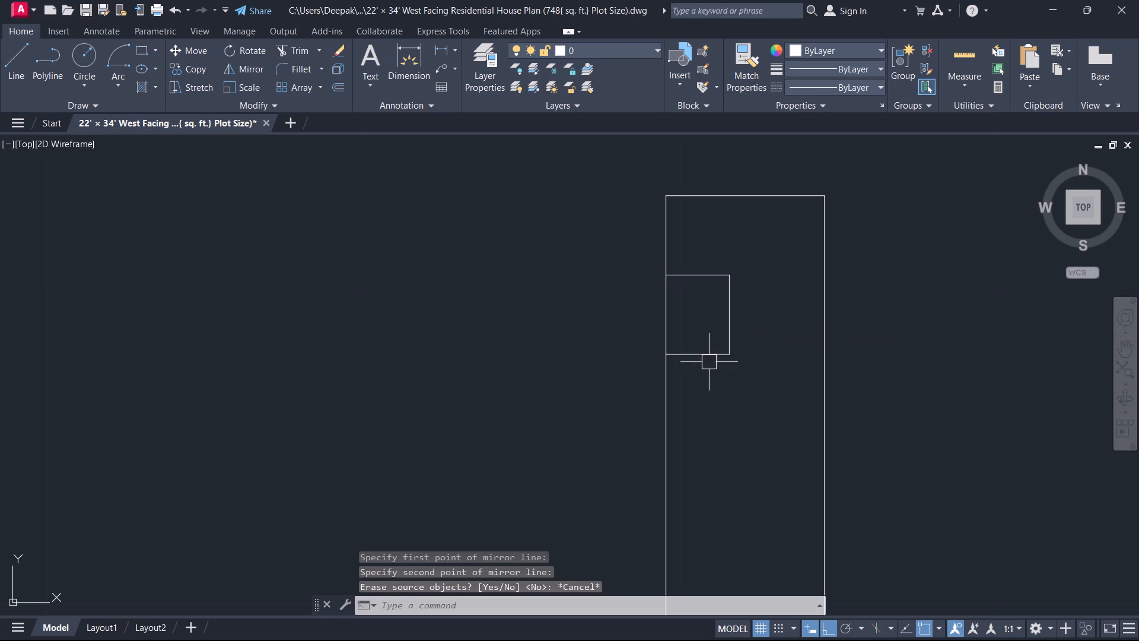
Mirror the copied Bedroom-2 jamb about the opposite wall's face into the opening, erasing the source lines.
drag(756, 380, 747, 379)
key(space)
key(space)
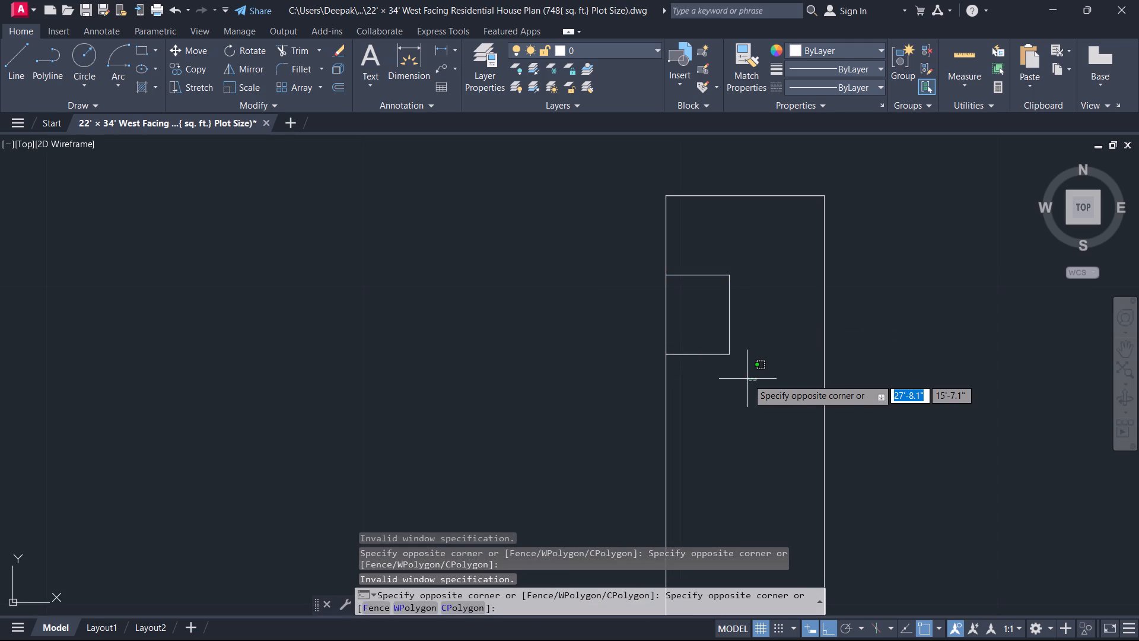
click(718, 247)
key(space)
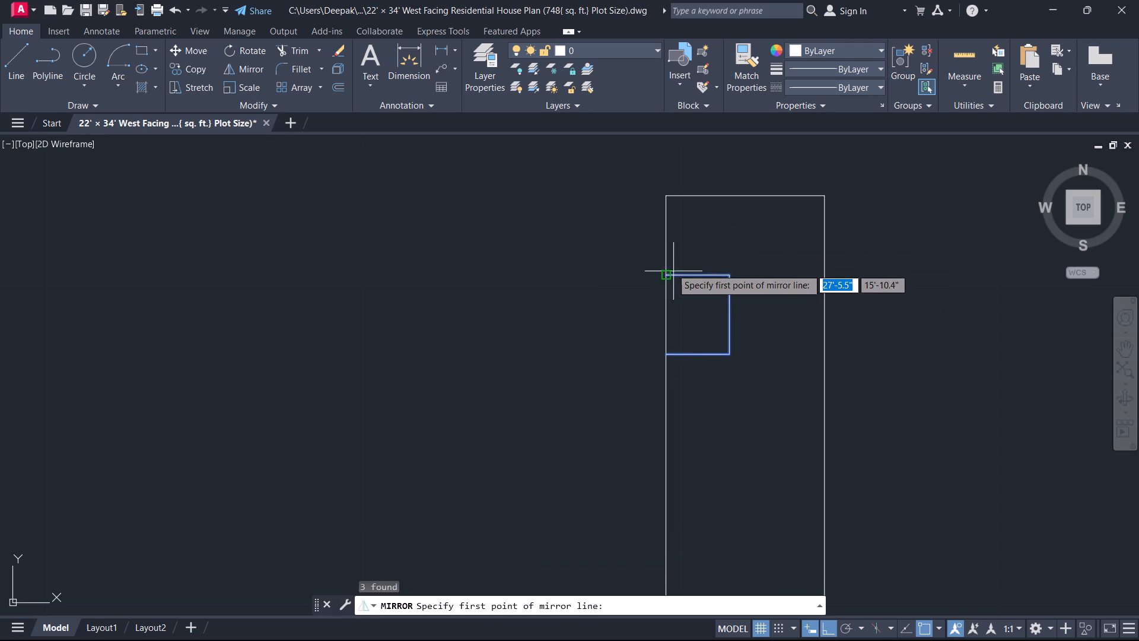
click(665, 248)
click(670, 323)
drag(695, 363, 670, 323)
key(Escape)
Draw a horizontal line across the Bedroom-2 door opening between the lower inner corners of the two jambs.
scroll(669, 327, down, 3)
middle_drag(664, 330, 809, 338)
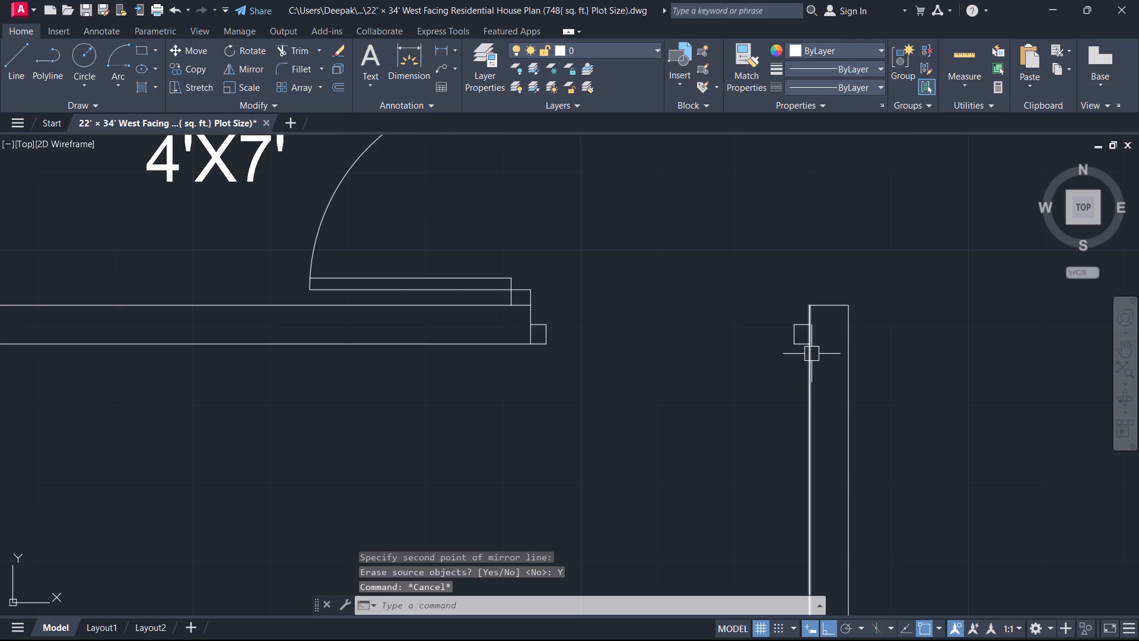
key(l)
key(space)
scroll(558, 351, up, 1)
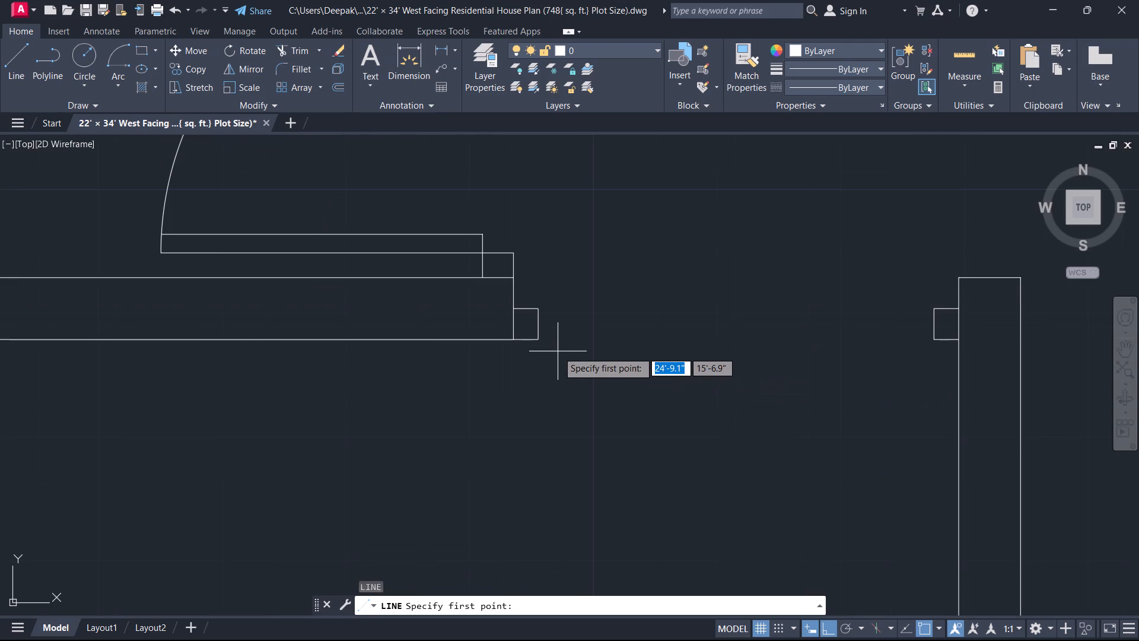
click(540, 335)
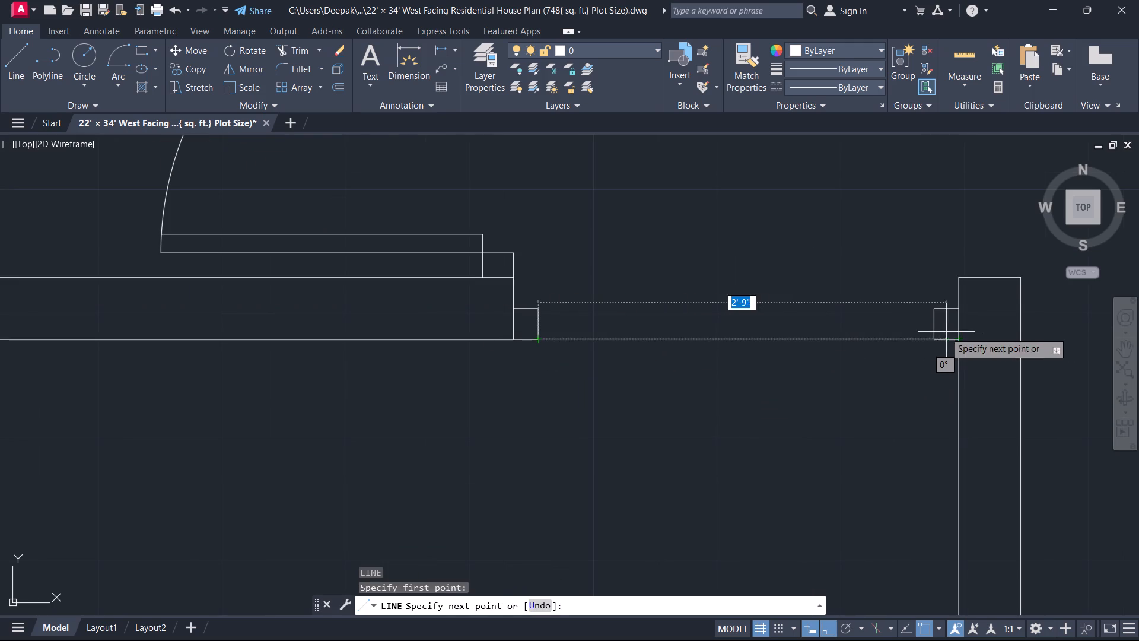
click(933, 341)
key(Escape)
Offset the horizontal line across the Bedroom-2 door opening upward by 1.5" to give the leaf thickness.
text(O 1..)
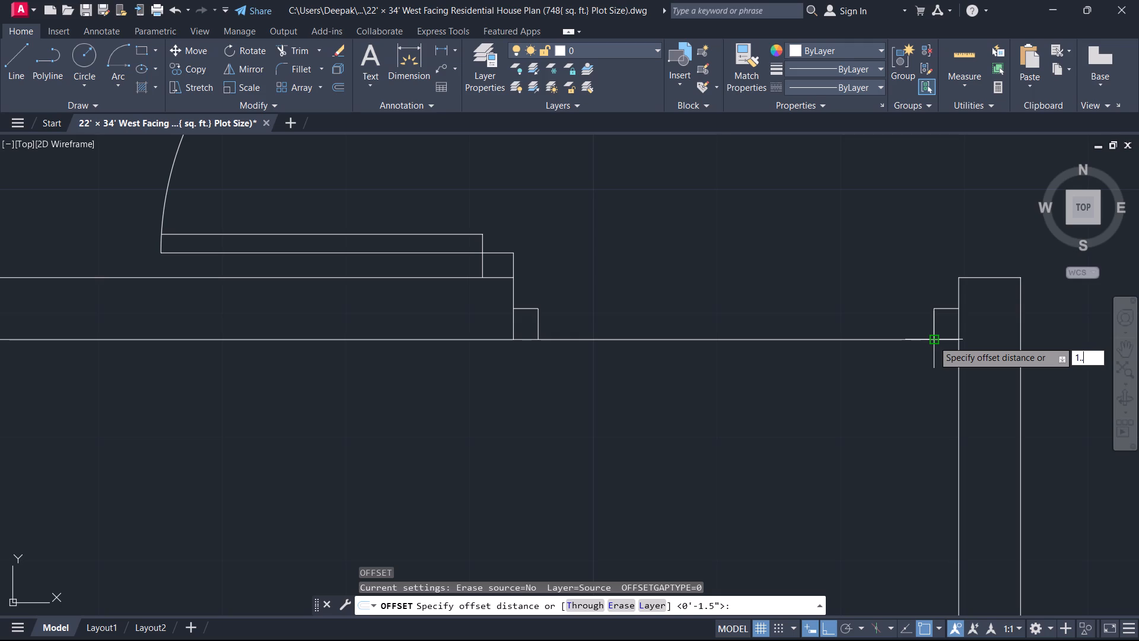
key(BackSpace)
key(5)
key(Return)
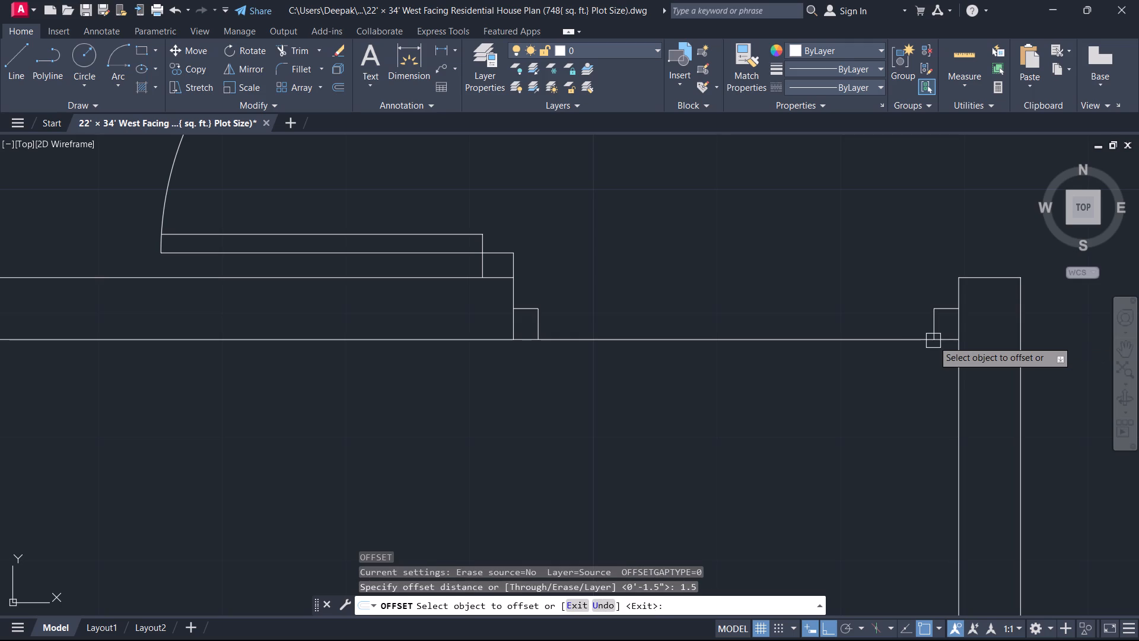
click(894, 334)
click(895, 304)
key(Escape)
Rotate the two Bedroom-2 door leaf lines 90° about the lower inner corner of the jamb beside the Living/Dining wall, swinging them into the bedroom.
drag(887, 381, 870, 367)
click(834, 287)
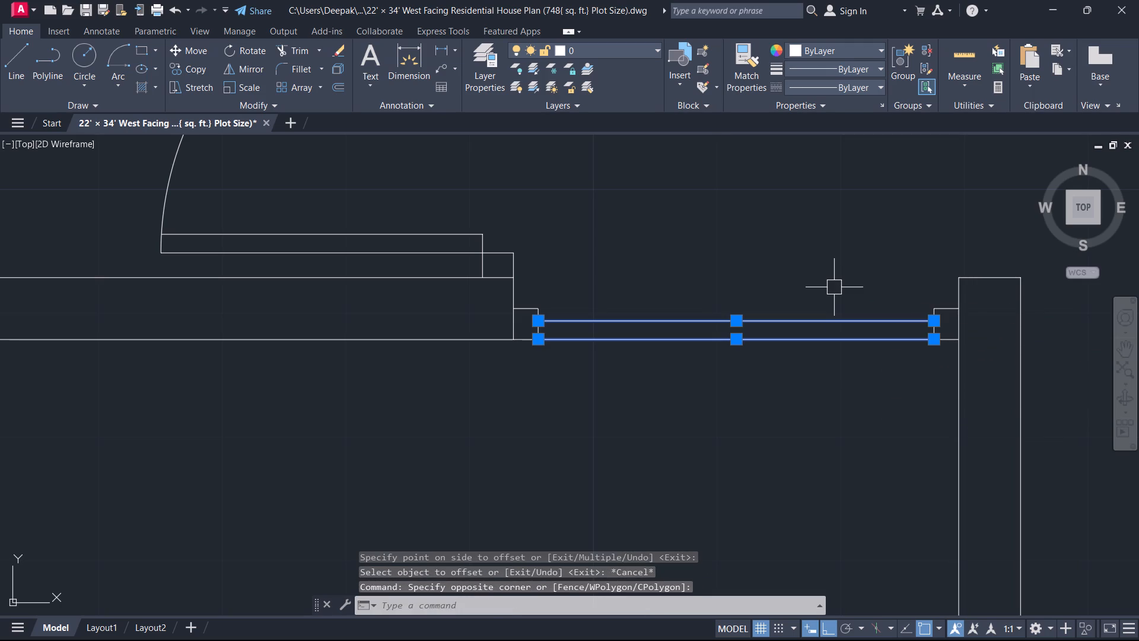
text(RO)
key(space)
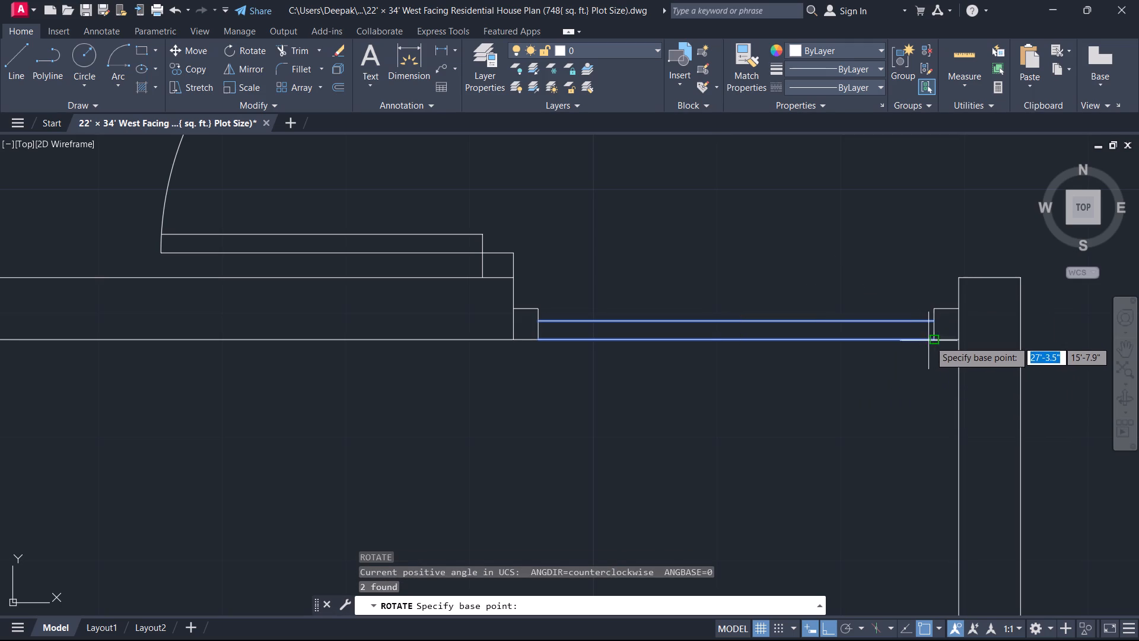
click(932, 341)
click(925, 274)
Close the hinge end of the Bedroom-2 door leaf with a short line from the jamb corner to the outer leaf line.
middle_drag(930, 312, 928, 186)
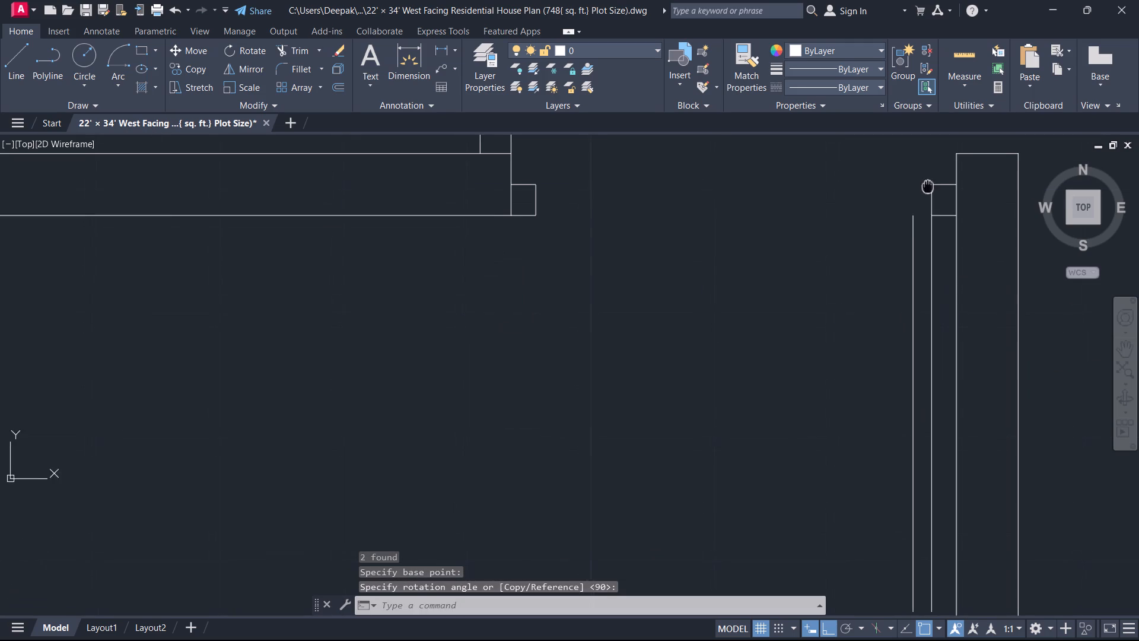
middle_drag(928, 186, 928, 185)
key(l)
scroll(920, 255, up, 1)
key(space)
scroll(939, 215, up, 1)
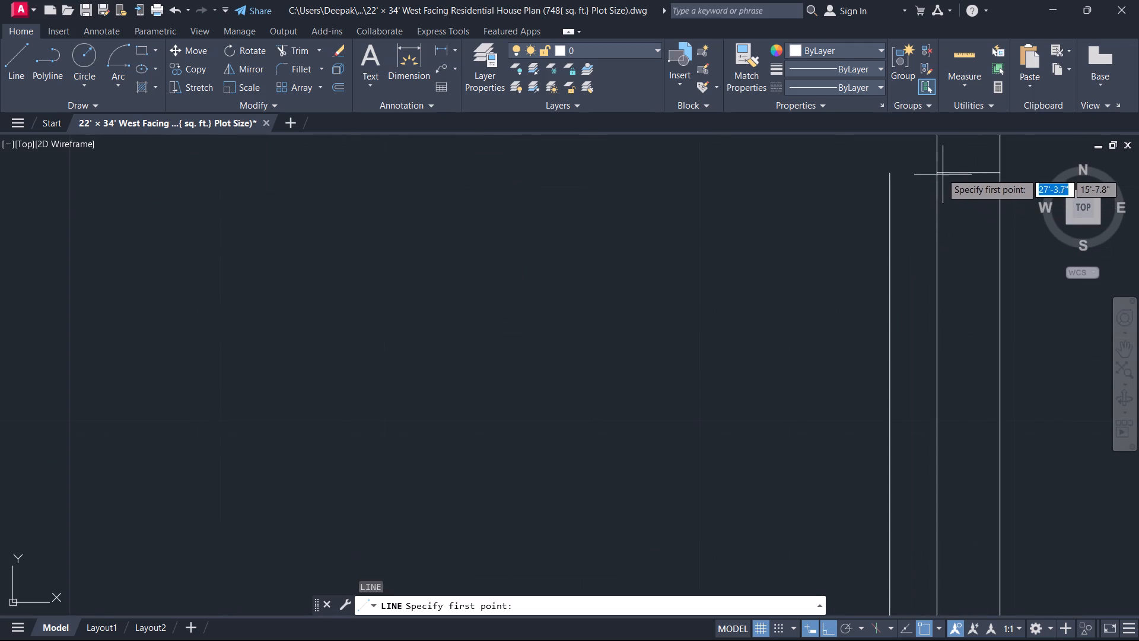
drag(934, 169, 925, 167)
click(886, 172)
key(Escape)
Draw the Bedroom-2 door's swing arc from the opposite jamb's lower corner, centred on the hinge corner, to the leaf's free end.
scroll(882, 201, down, 4)
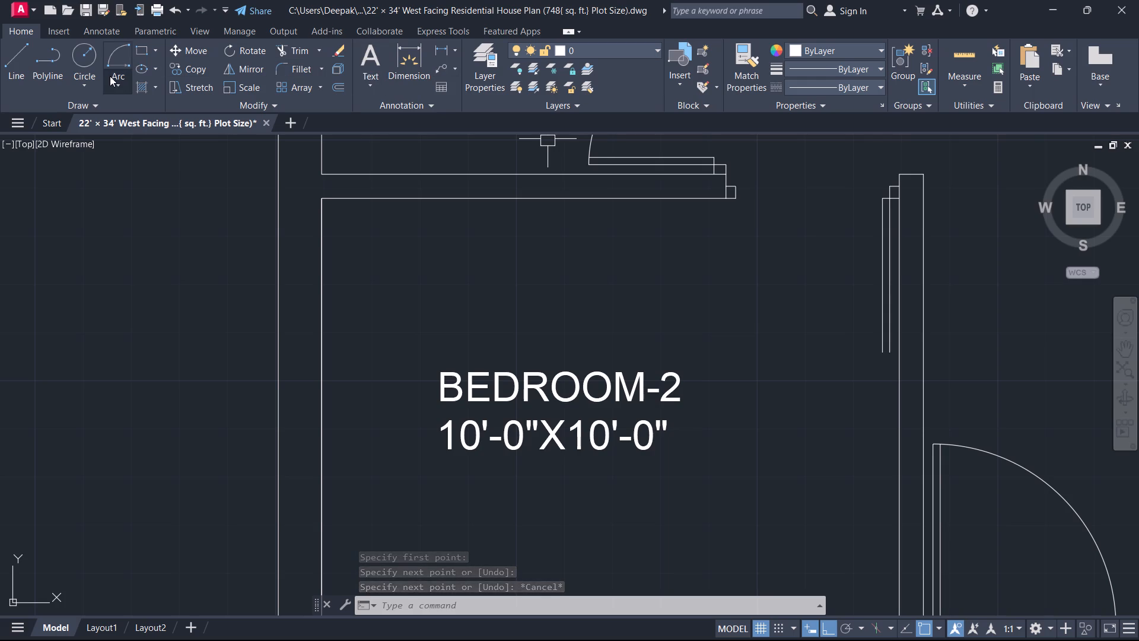
click(110, 55)
scroll(736, 205, up, 2)
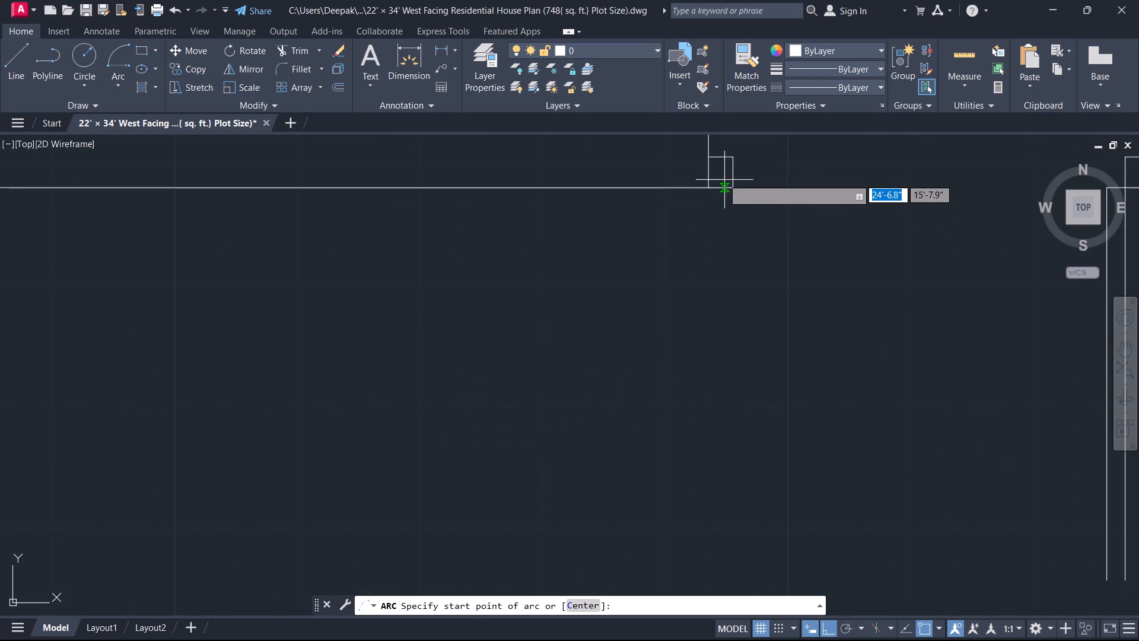
click(738, 190)
scroll(834, 212, down, 3)
middle_drag(834, 213, 683, 232)
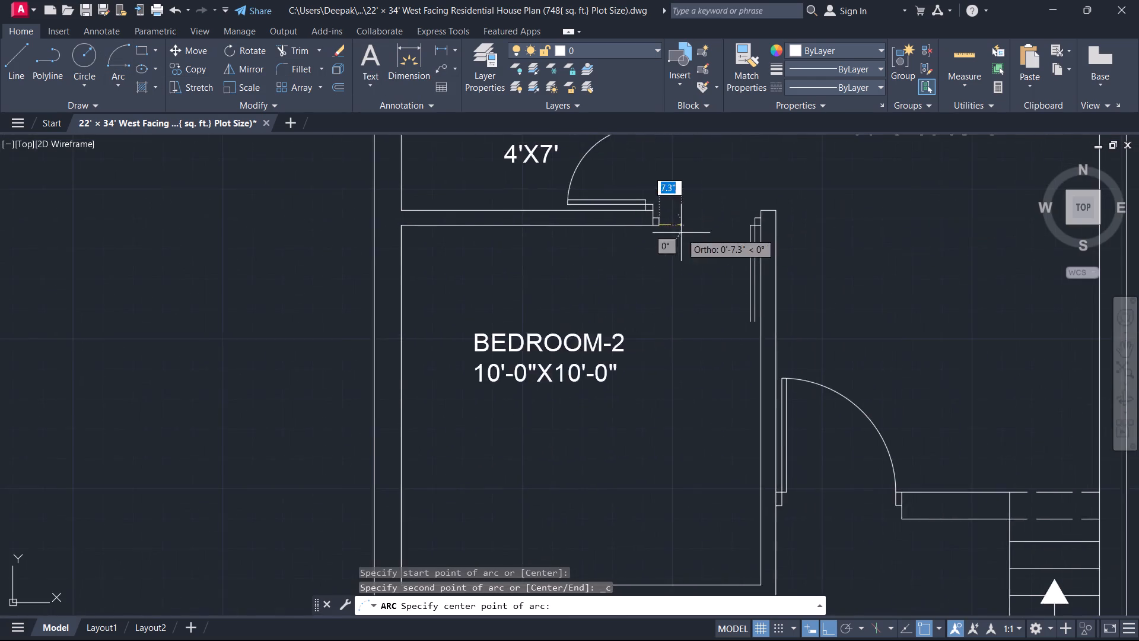
scroll(686, 235, up, 2)
scroll(836, 217, up, 2)
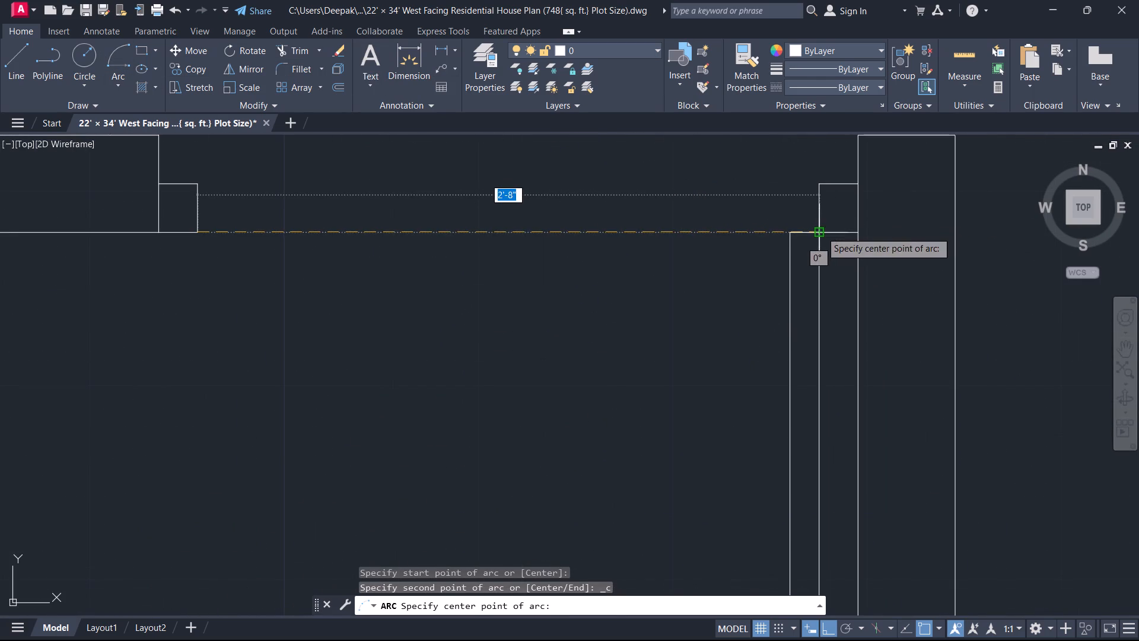
click(821, 231)
scroll(800, 278, down, 1)
middle_drag(815, 381, 664, 169)
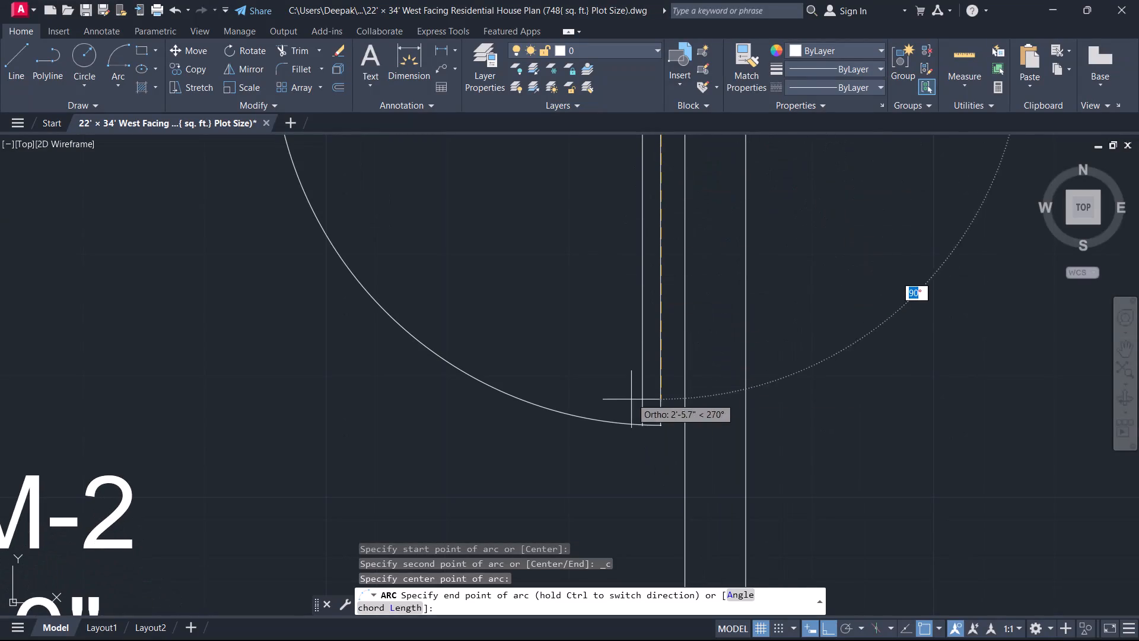
click(663, 430)
key(Escape)
Trim the outer Bedroom-2 leaf line where it extends past the swing arc.
scroll(650, 431, up, 8)
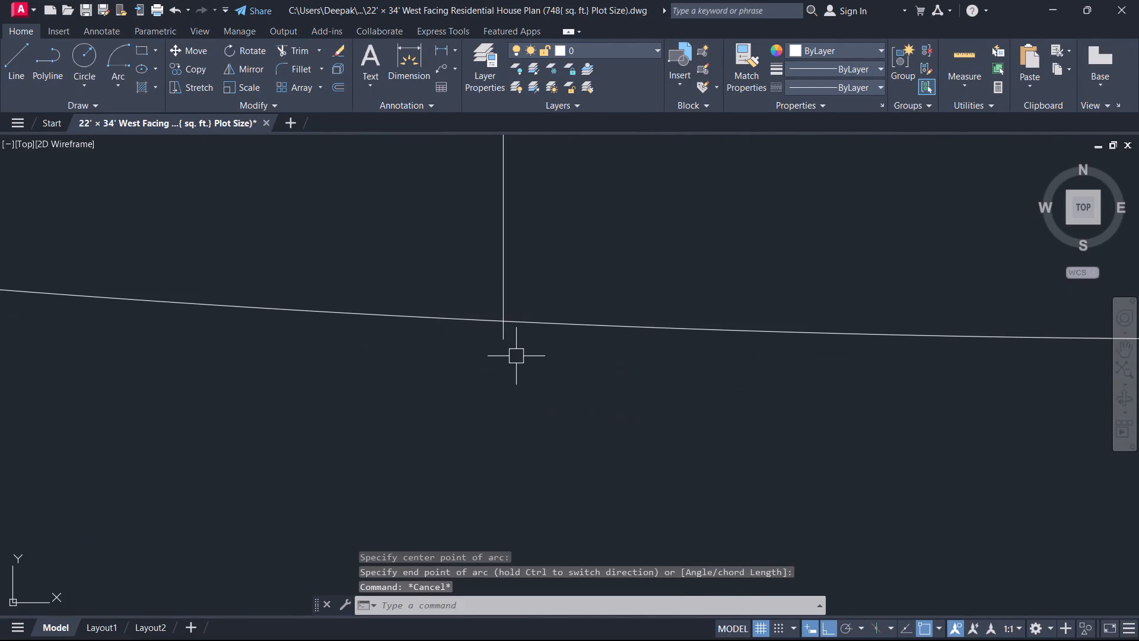
key(r)
key(Escape)
text(TR)
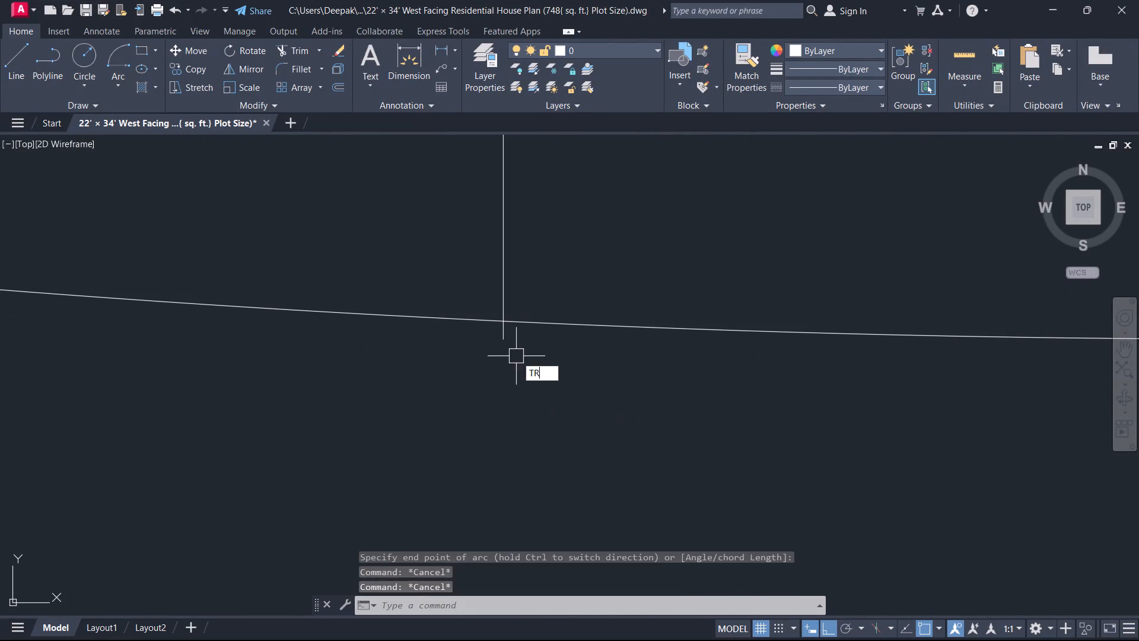
key(space)
scroll(513, 345, up, 2)
click(504, 321)
click(446, 326)
key(Escape)
scroll(456, 196, down, 5)
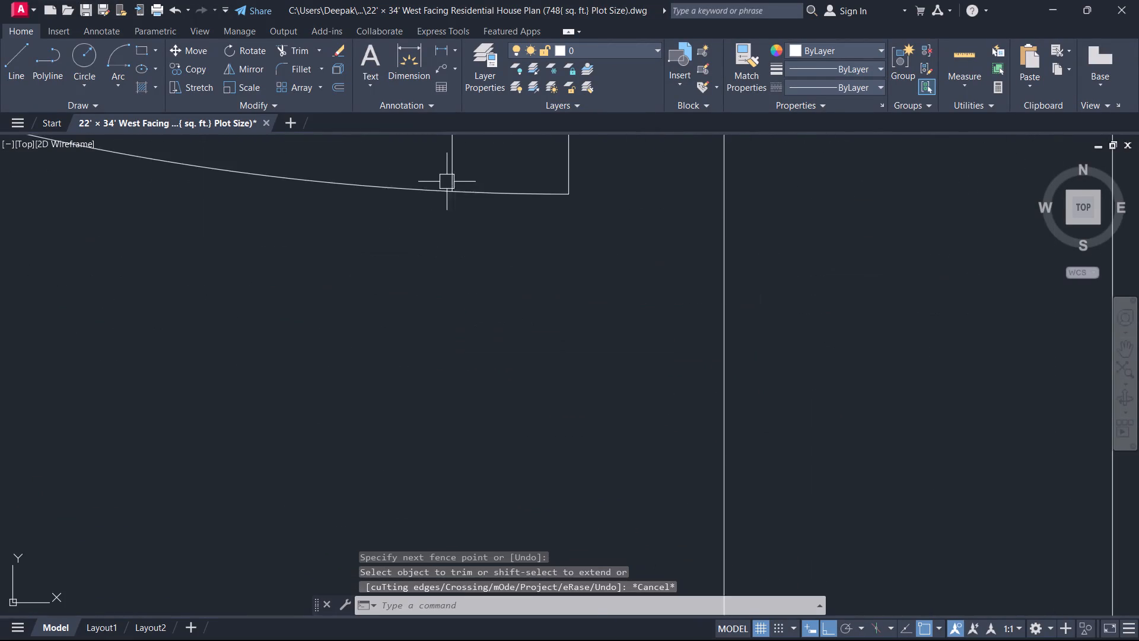
Examine the completed Bedroom-2 door and its position relative to the C.Toilet door and the surrounding walls.
scroll(447, 182, down, 8)
middle_drag(380, 200, 494, 445)
scroll(449, 365, up, 1)
scroll(438, 302, down, 2)
middle_drag(471, 322, 523, 343)
middle_drag(438, 272, 434, 271)
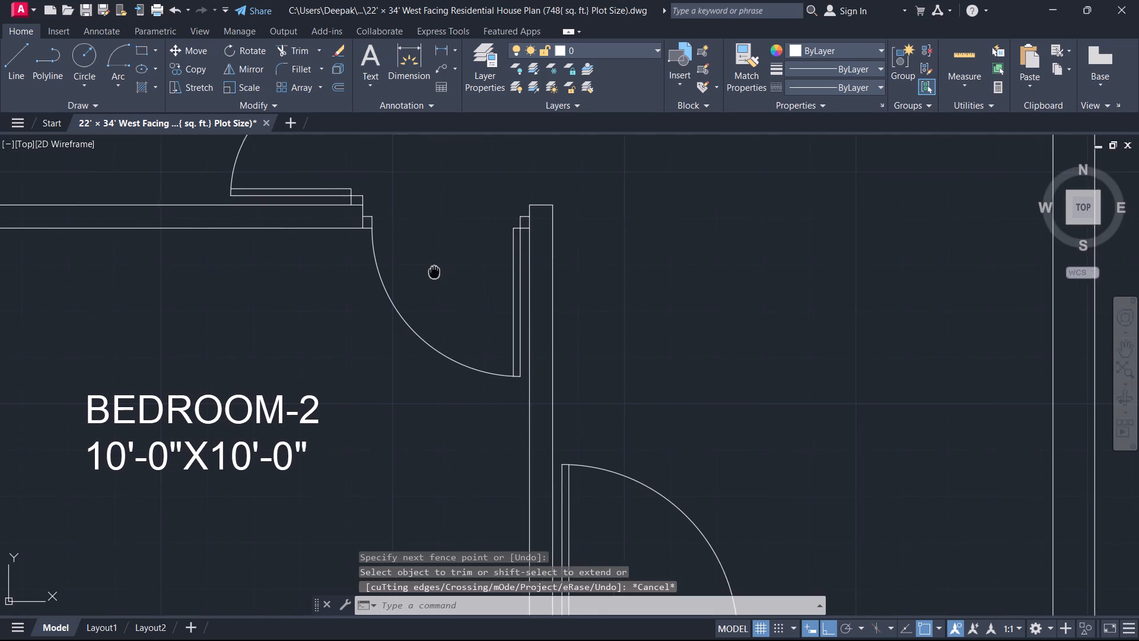
middle_drag(434, 271, 577, 385)
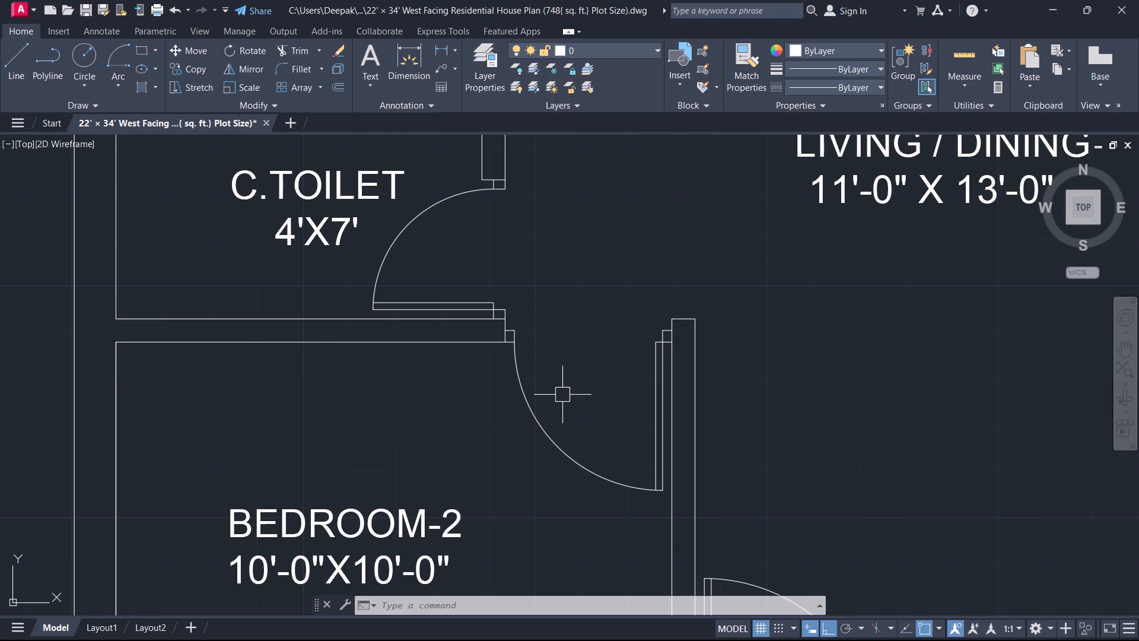
middle_click(516, 271)
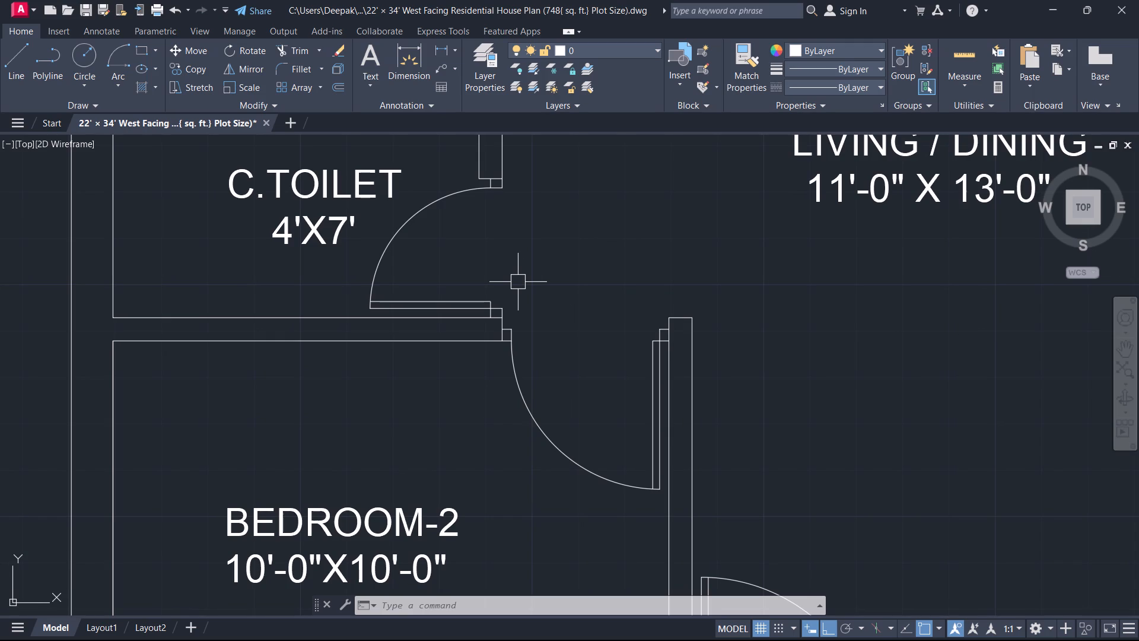
middle_drag(521, 306, 497, 248)
scroll(499, 247, down, 1)
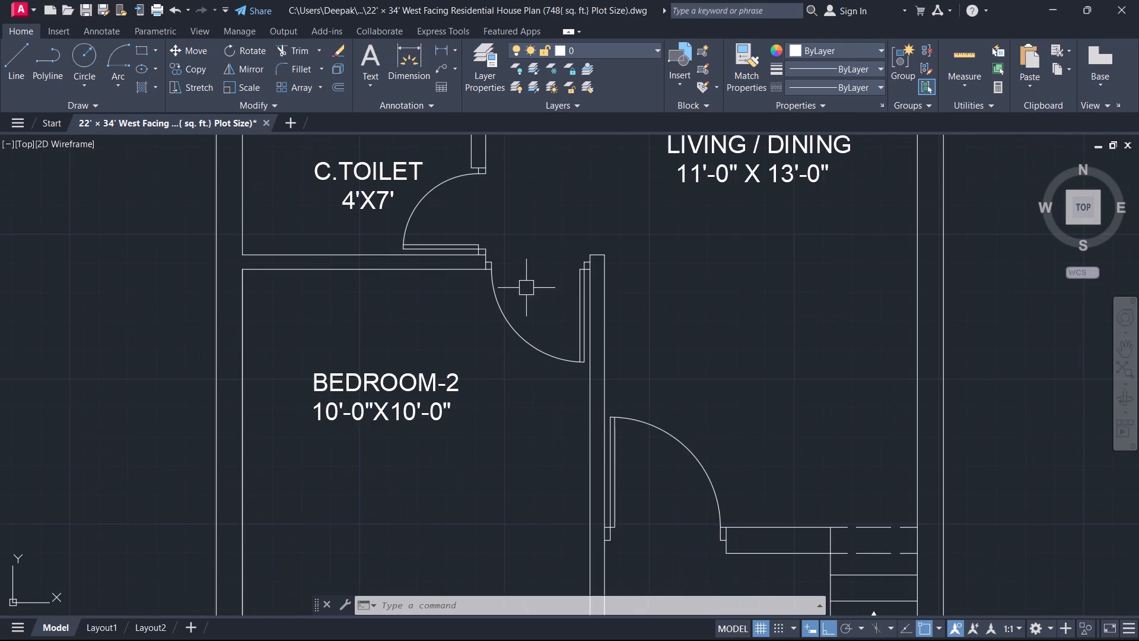
middle_drag(512, 291, 468, 280)
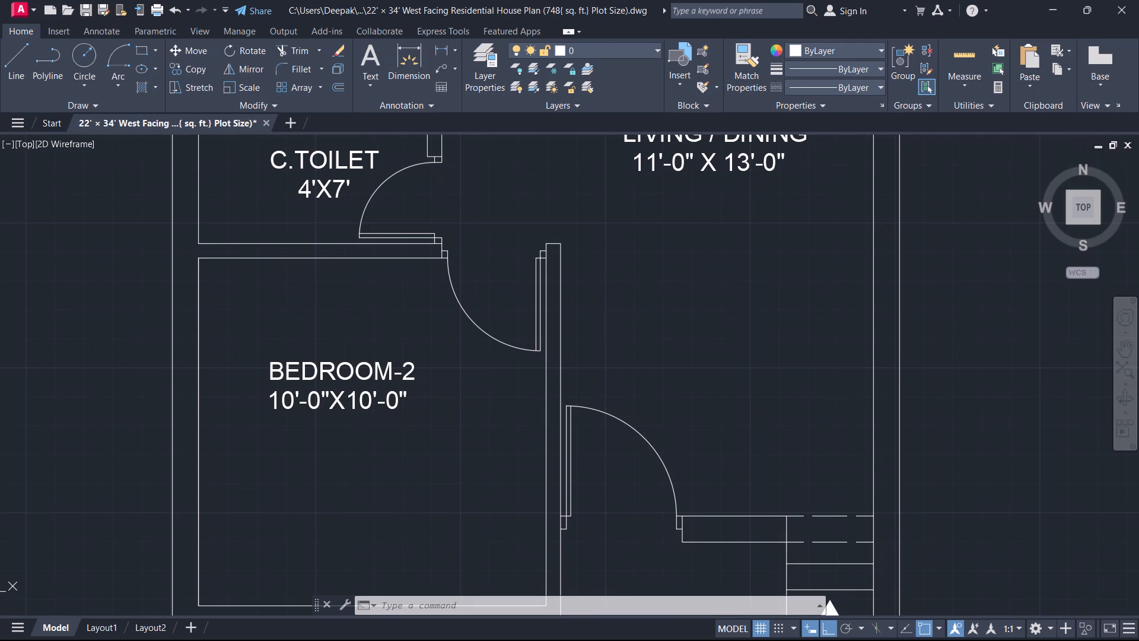
scroll(513, 268, up, 1)
middle_click(513, 268)
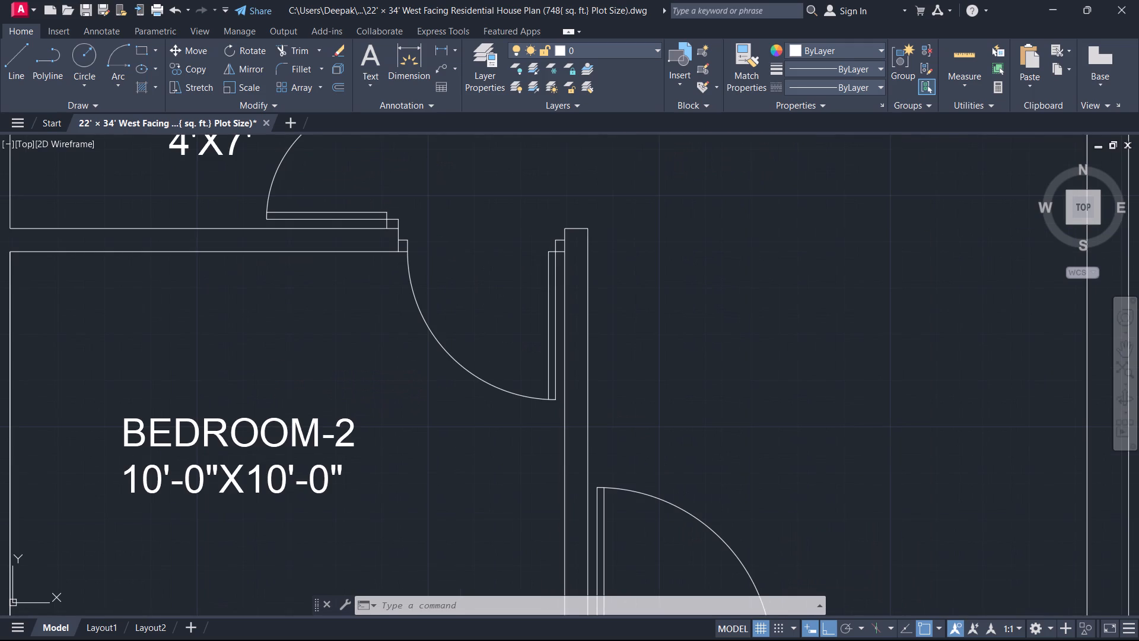
middle_drag(518, 295, 476, 304)
middle_drag(455, 294, 399, 300)
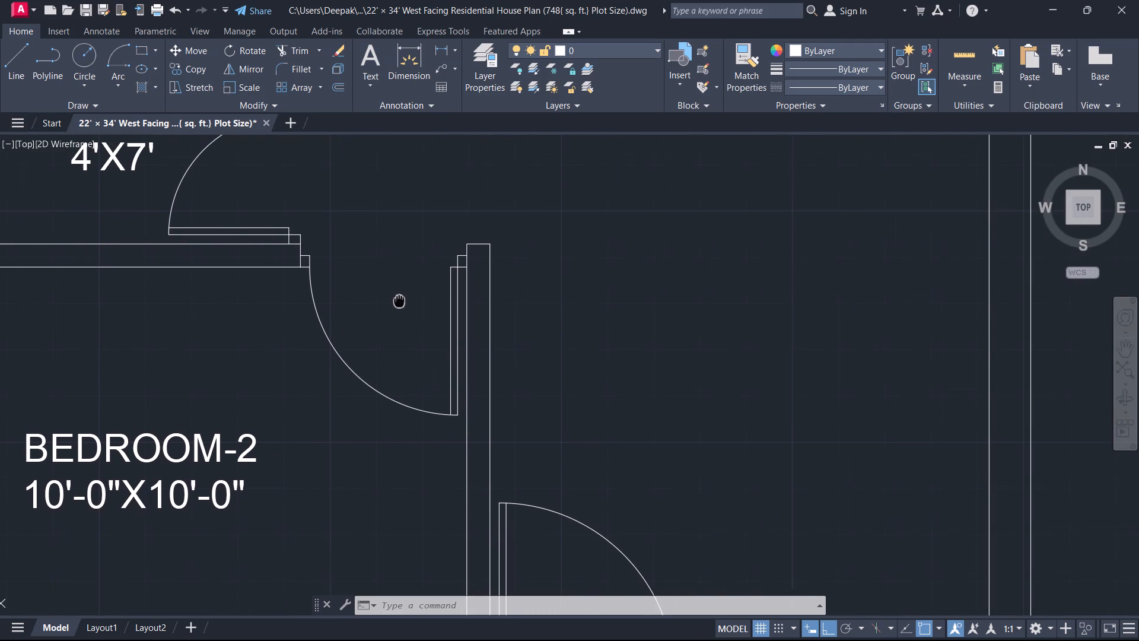
middle_drag(399, 300, 399, 300)
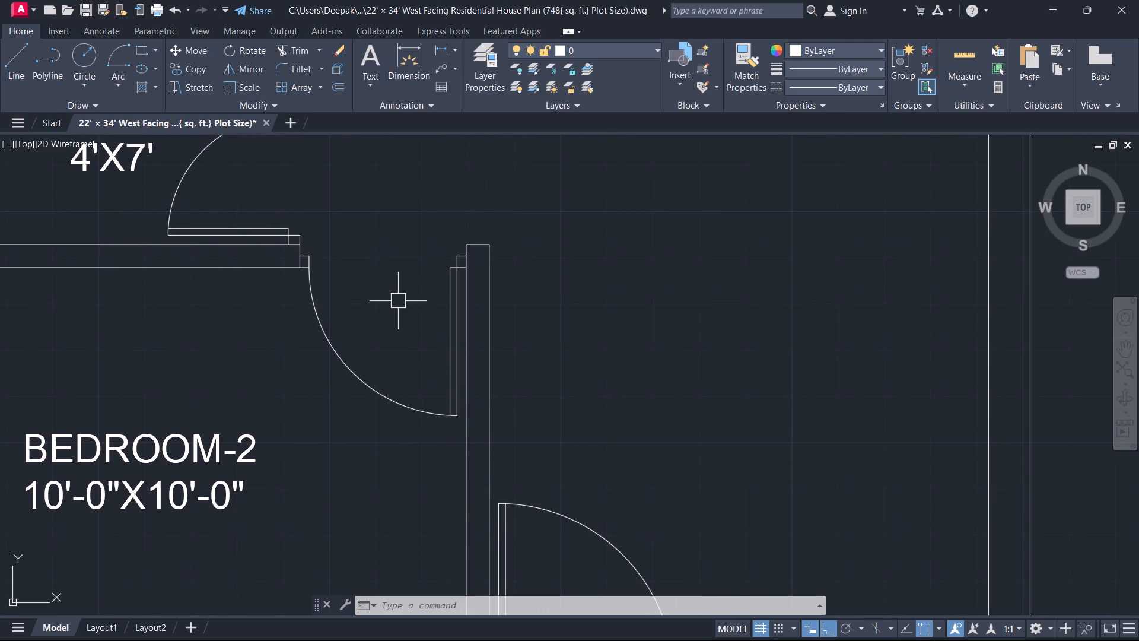
middle_drag(398, 303, 319, 351)
scroll(319, 351, down, 2)
middle_drag(317, 352, 319, 356)
scroll(319, 356, up, 1)
middle_drag(319, 356, 340, 392)
scroll(351, 399, down, 2)
scroll(351, 399, up, 1)
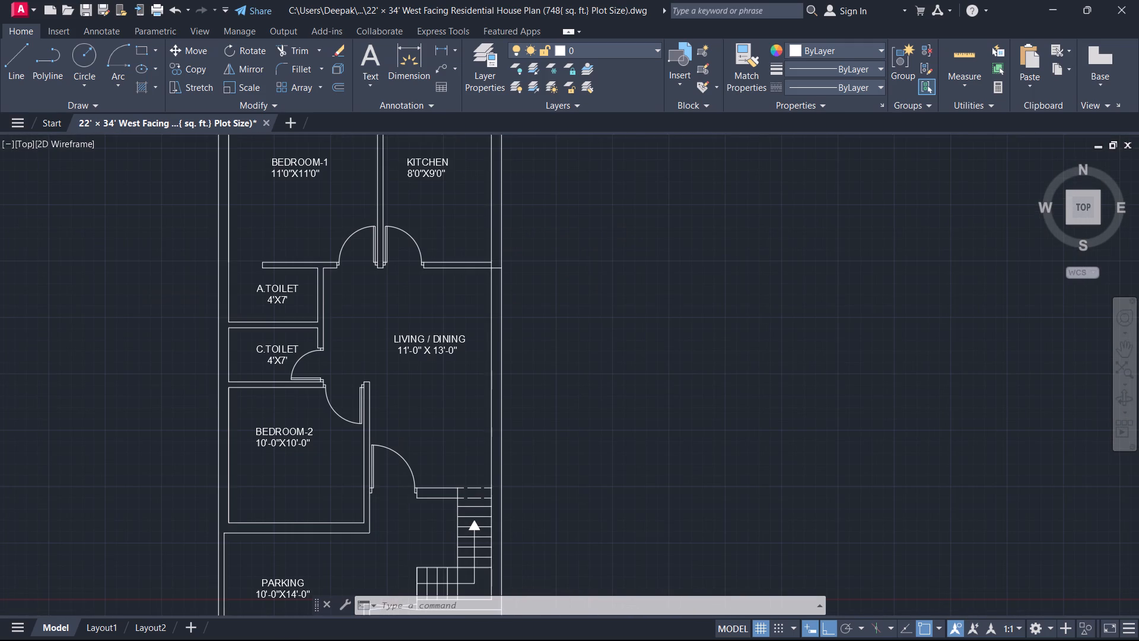
scroll(351, 399, up, 1)
middle_drag(367, 340, 435, 247)
middle_drag(413, 260, 401, 266)
scroll(409, 262, up, 1)
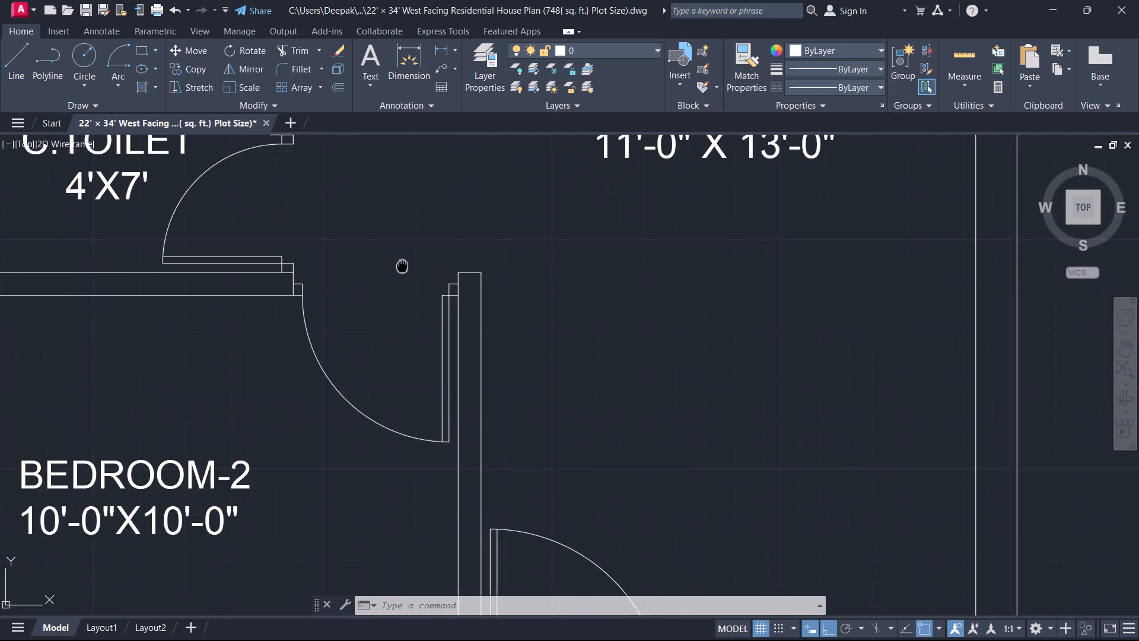
middle_drag(401, 266, 382, 277)
middle_drag(382, 277, 370, 285)
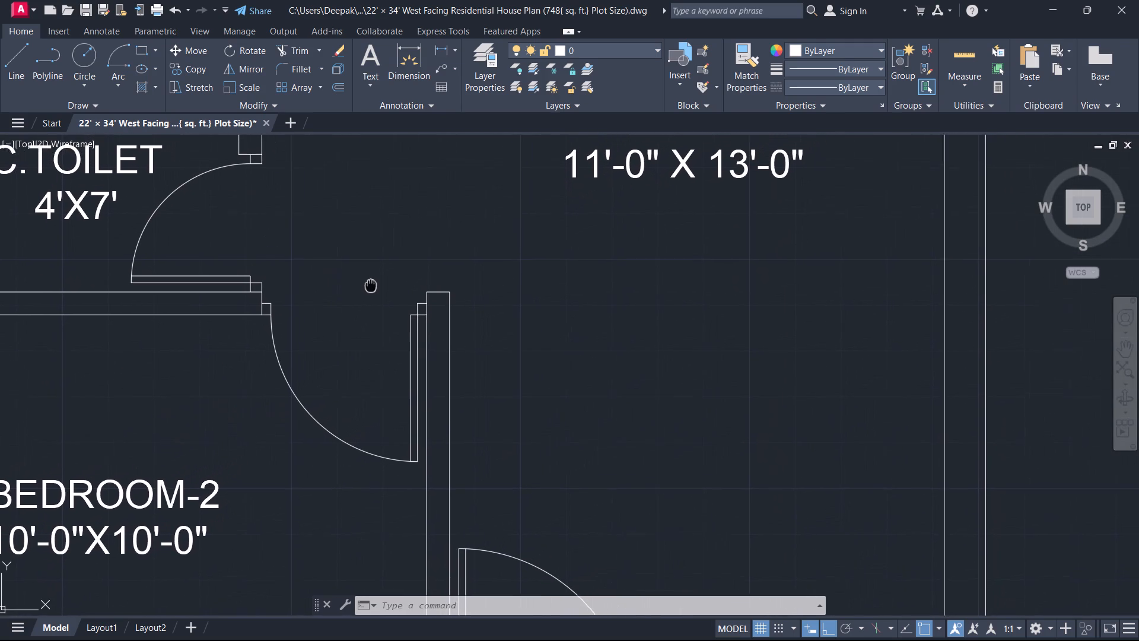
middle_drag(370, 285, 357, 295)
scroll(344, 312, down, 1)
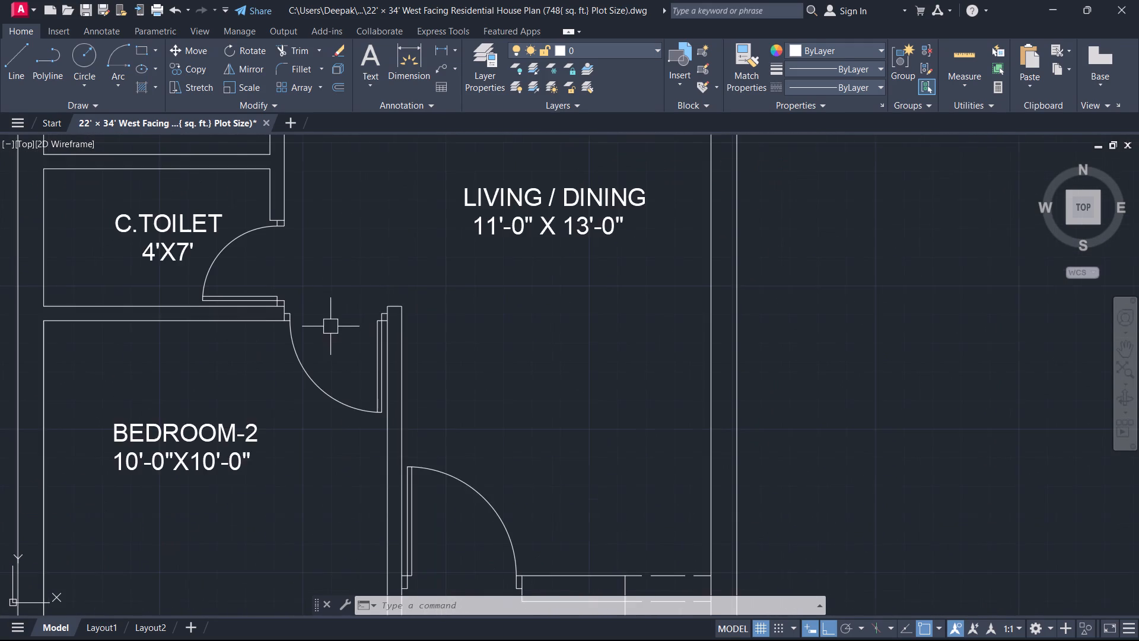
middle_drag(330, 326, 399, 395)
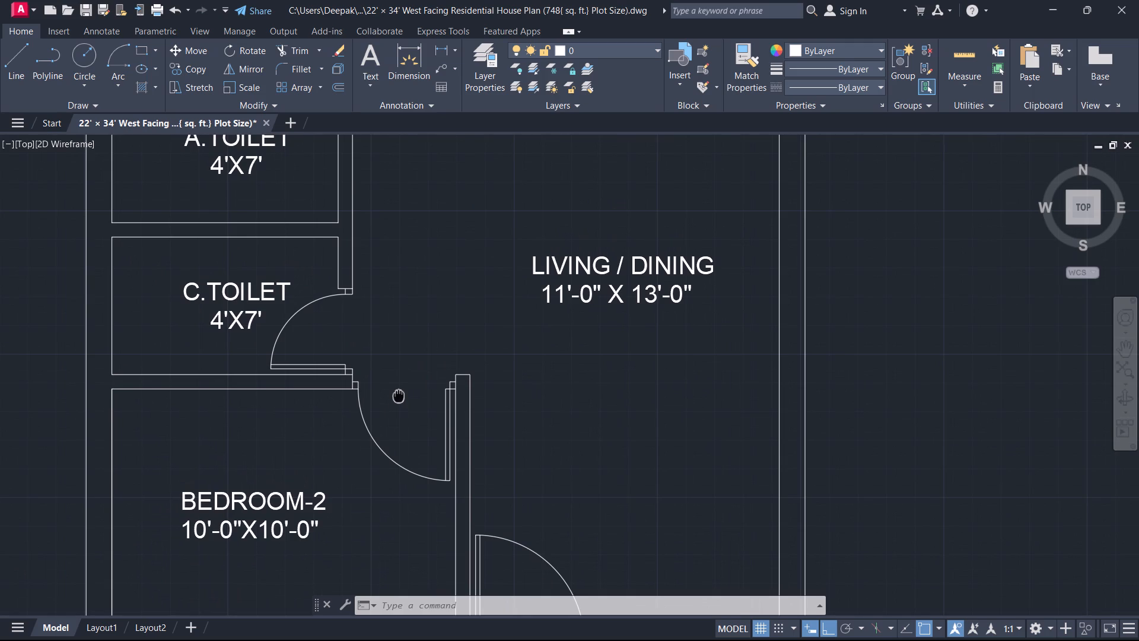
middle_drag(399, 395, 371, 352)
scroll(374, 351, up, 1)
scroll(371, 352, down, 3)
Draw a 2" jamb line outward into the A.Toilet door opening from the midpoint of the wall's end face.
middle_drag(367, 294, 421, 269)
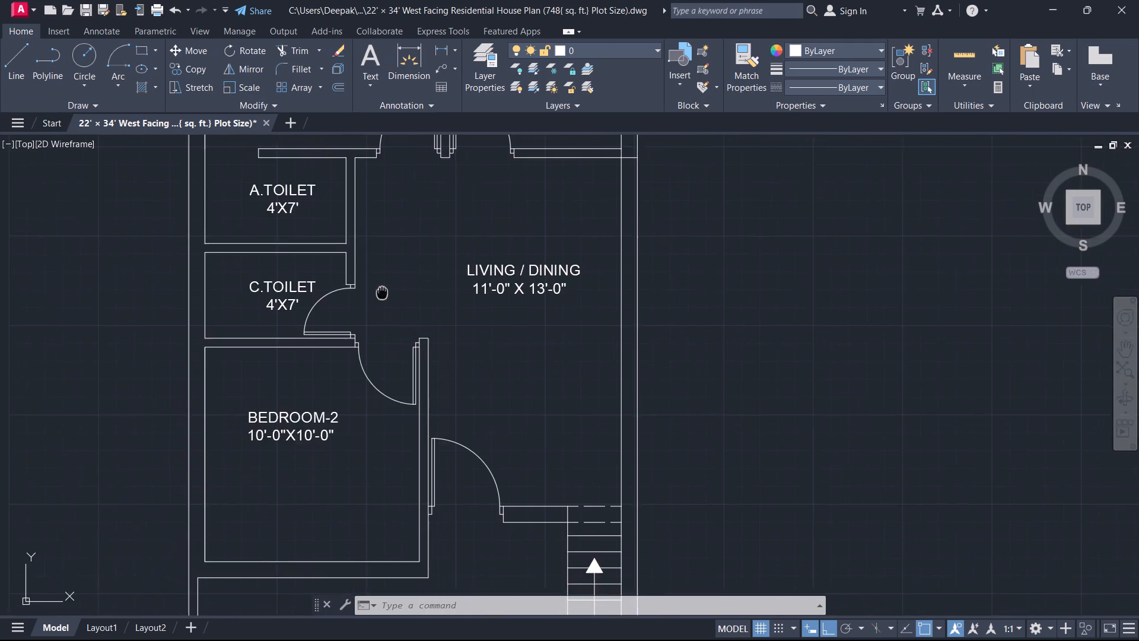
middle_drag(421, 269, 438, 391)
scroll(396, 259, up, 1)
middle_drag(363, 303, 472, 271)
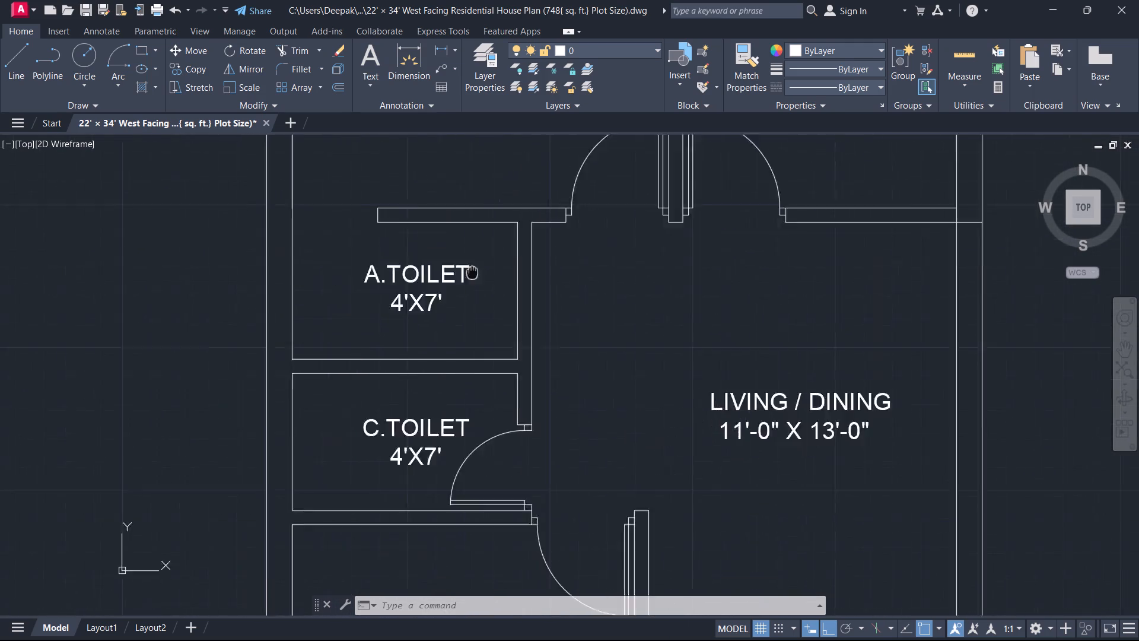
middle_drag(472, 271, 628, 268)
scroll(574, 230, up, 1)
middle_drag(537, 210, 544, 272)
scroll(537, 210, up, 1)
text(L)
key(space)
scroll(544, 272, up, 1)
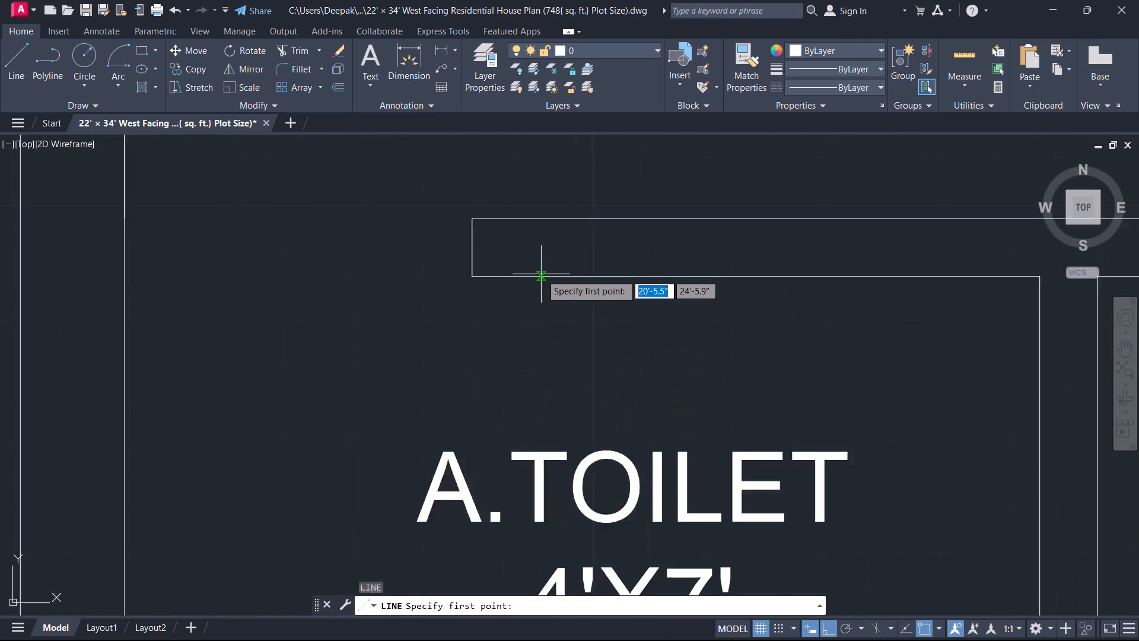
scroll(540, 274, up, 1)
click(425, 227)
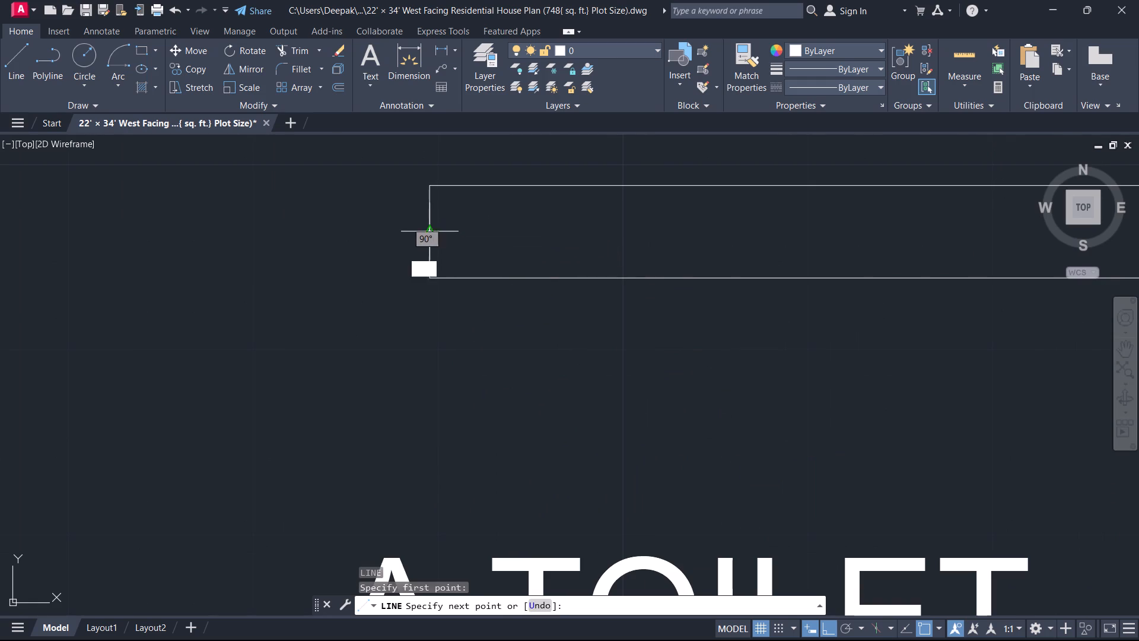
key(2)
key(Return)
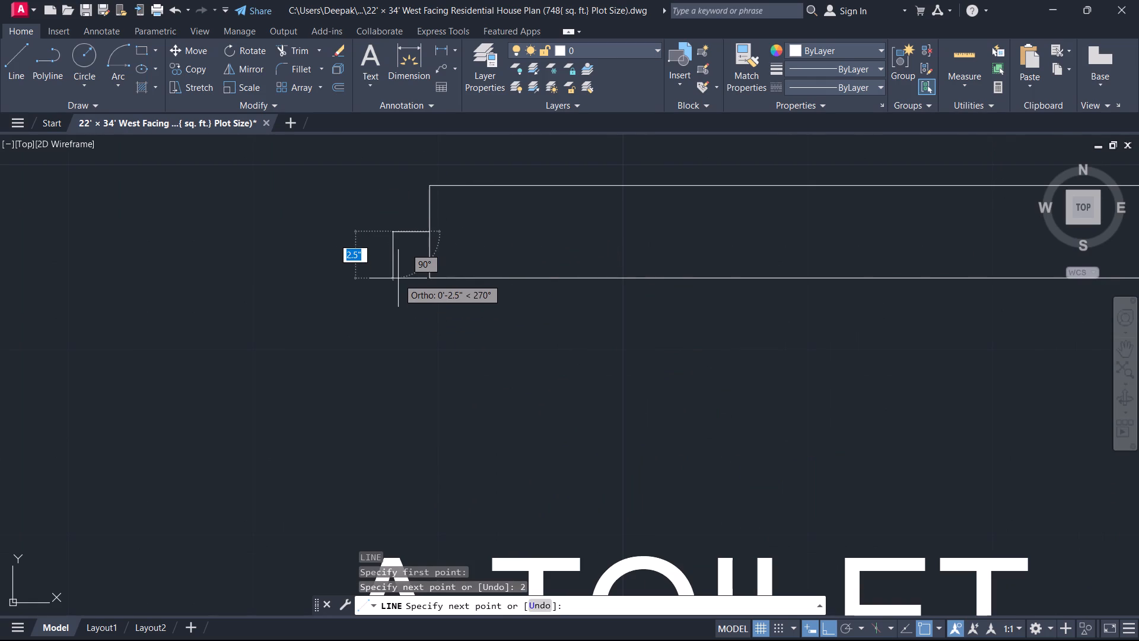
key(Return)
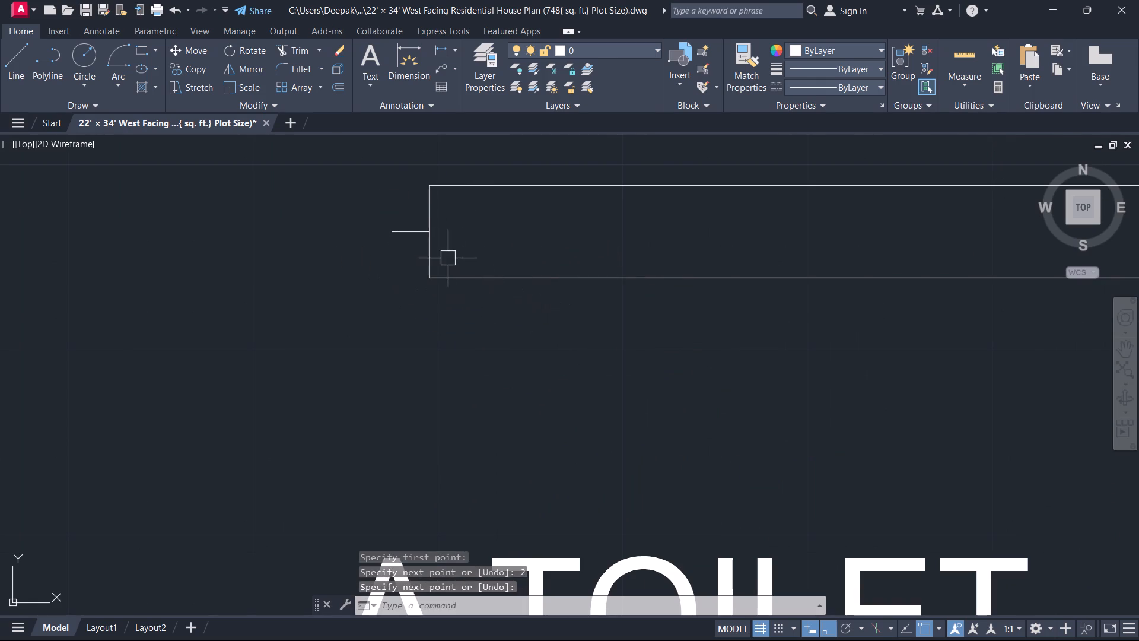
Complete the A.Toilet jamb with a 2.5" line down from the 2" line's free end and a line back to the wall corner.
key(l)
key(space)
click(397, 224)
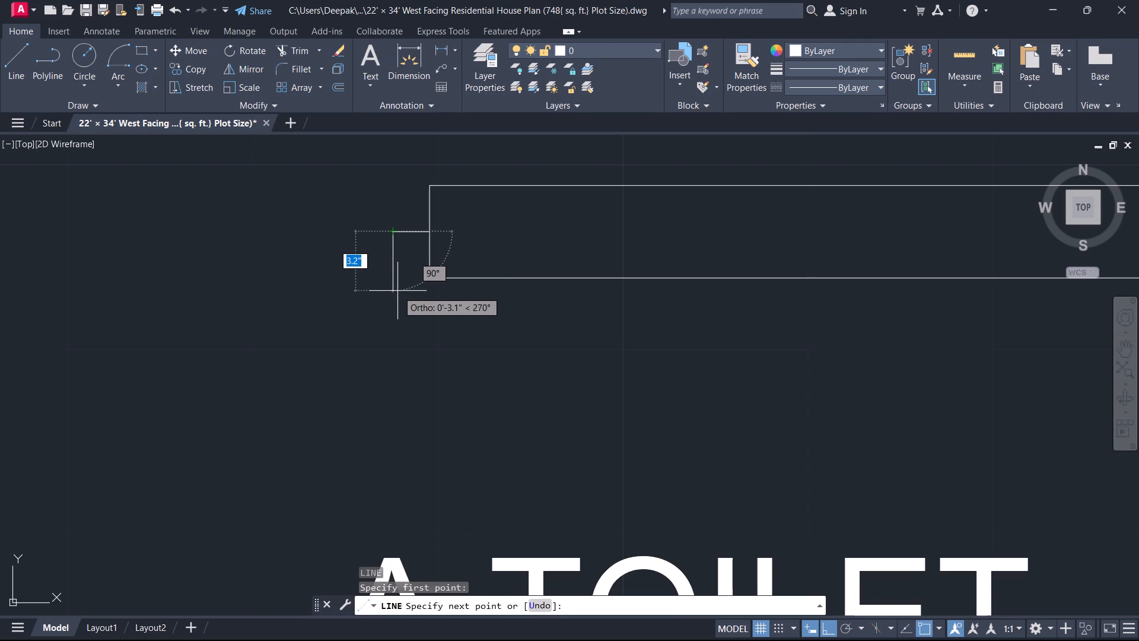
text(2.5)
key(Return)
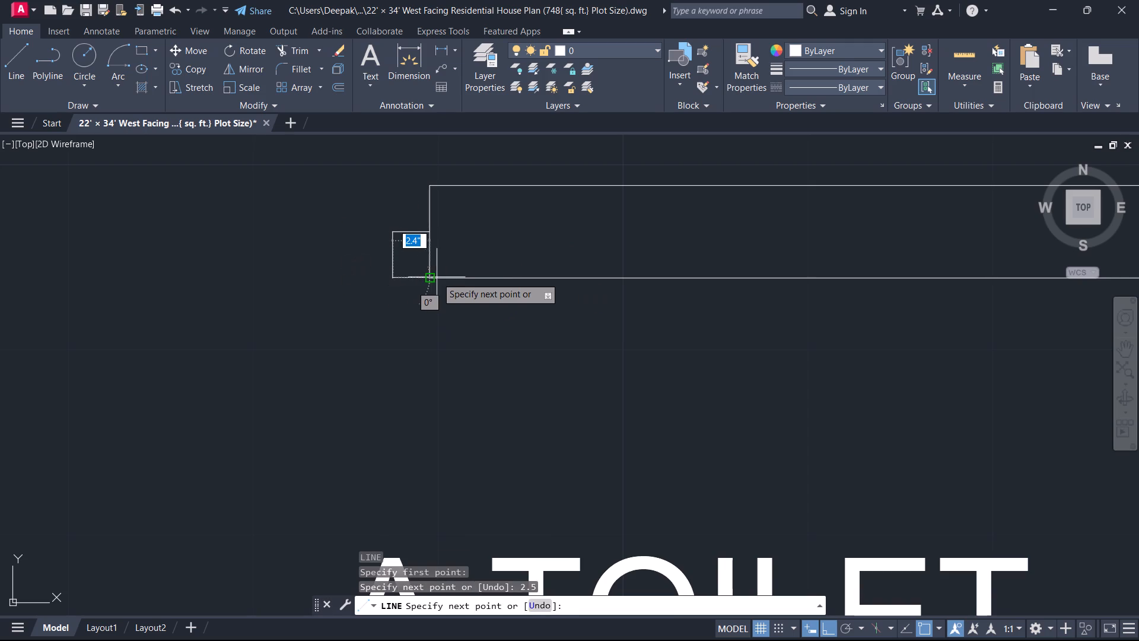
click(434, 278)
key(Escape)
Copy the three jamb lines straight across the A.Toilet door opening to the inner face of the outer wall.
drag(424, 291, 415, 272)
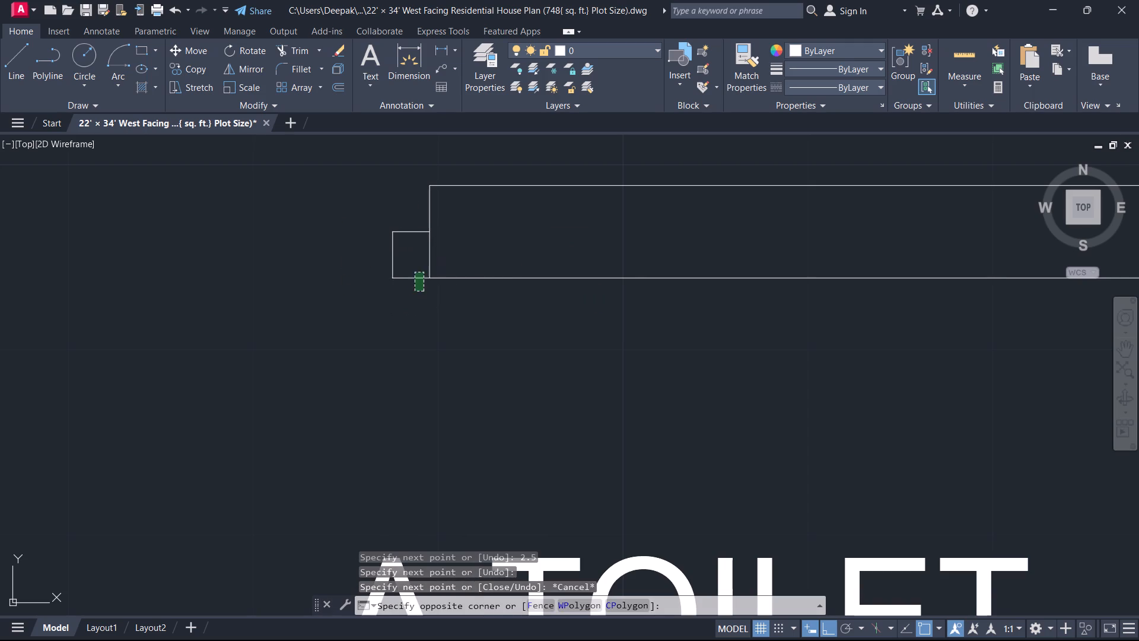
click(371, 186)
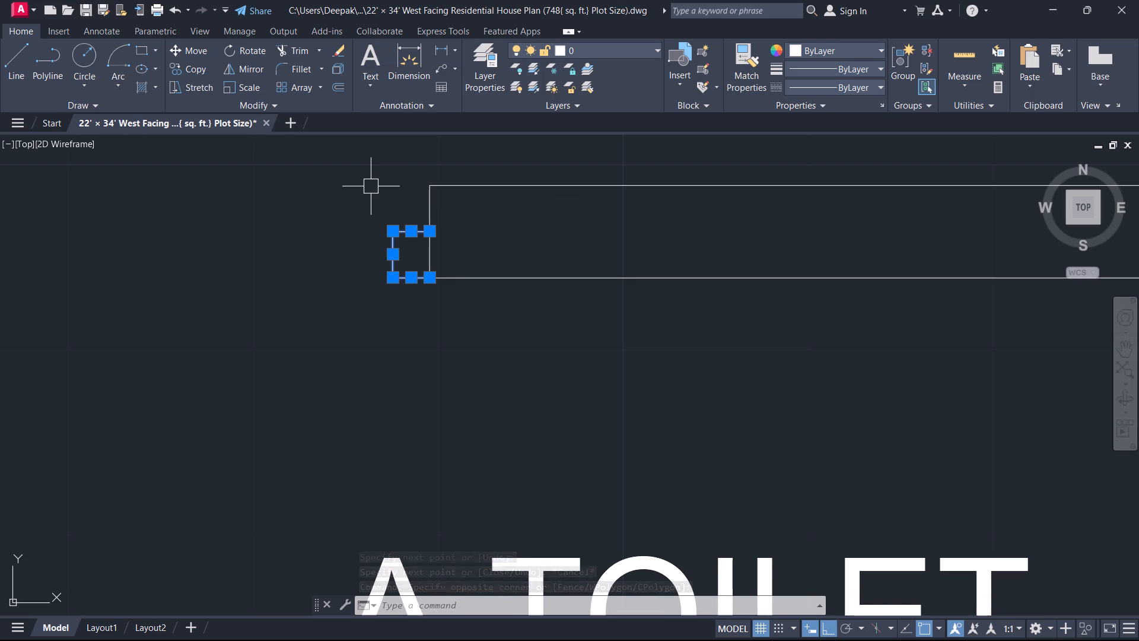
key(m)
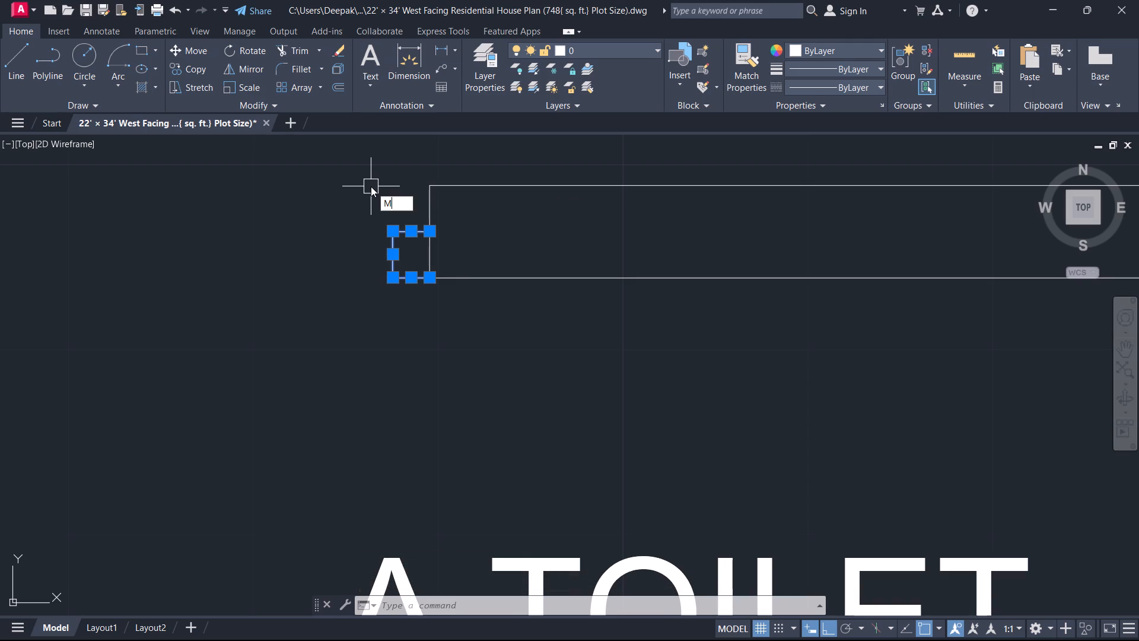
key(BackSpace)
text(CO)
key(space)
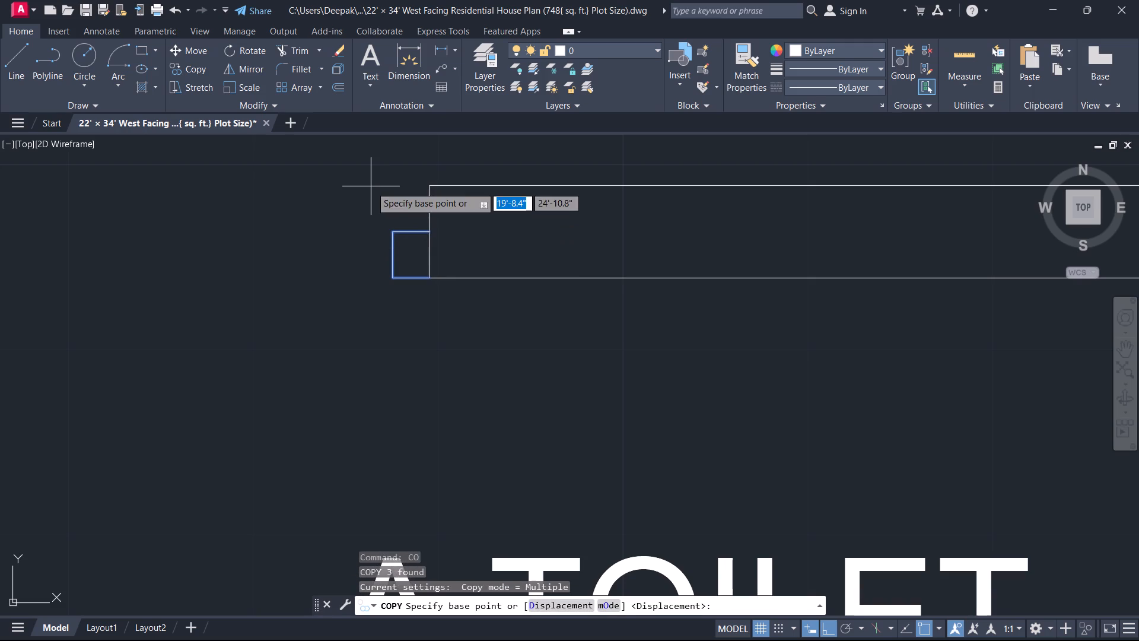
click(429, 233)
scroll(377, 253, down, 2)
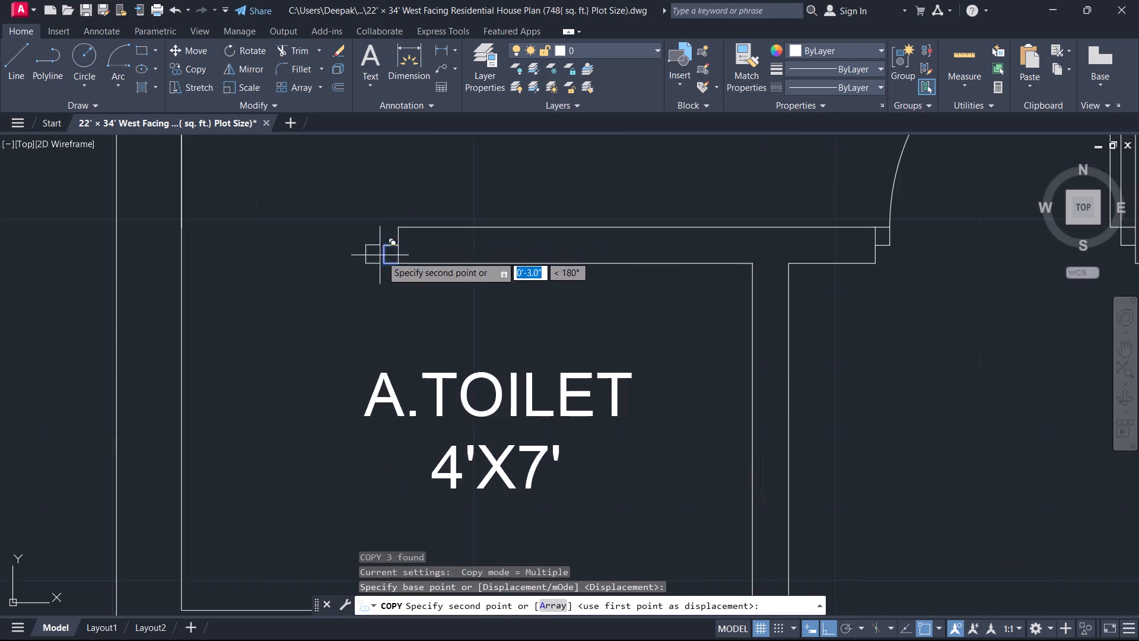
middle_drag(412, 256, 751, 178)
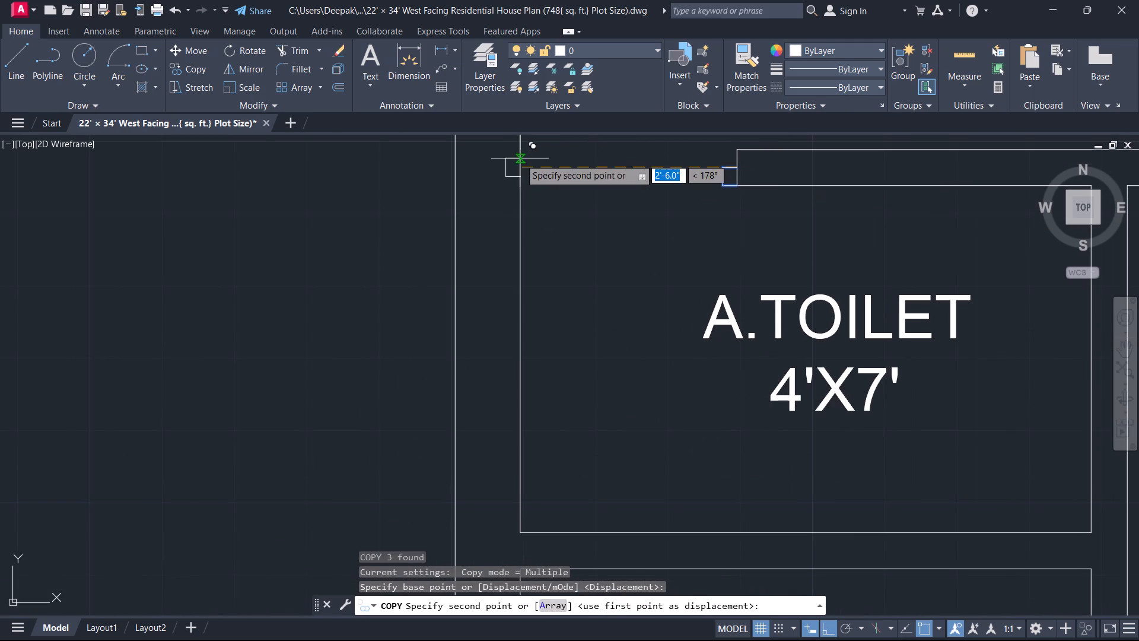
click(523, 164)
key(Escape)
Mirror the copied jamb about the outer wall's inner face into the door opening, erasing the source lines.
click(488, 149)
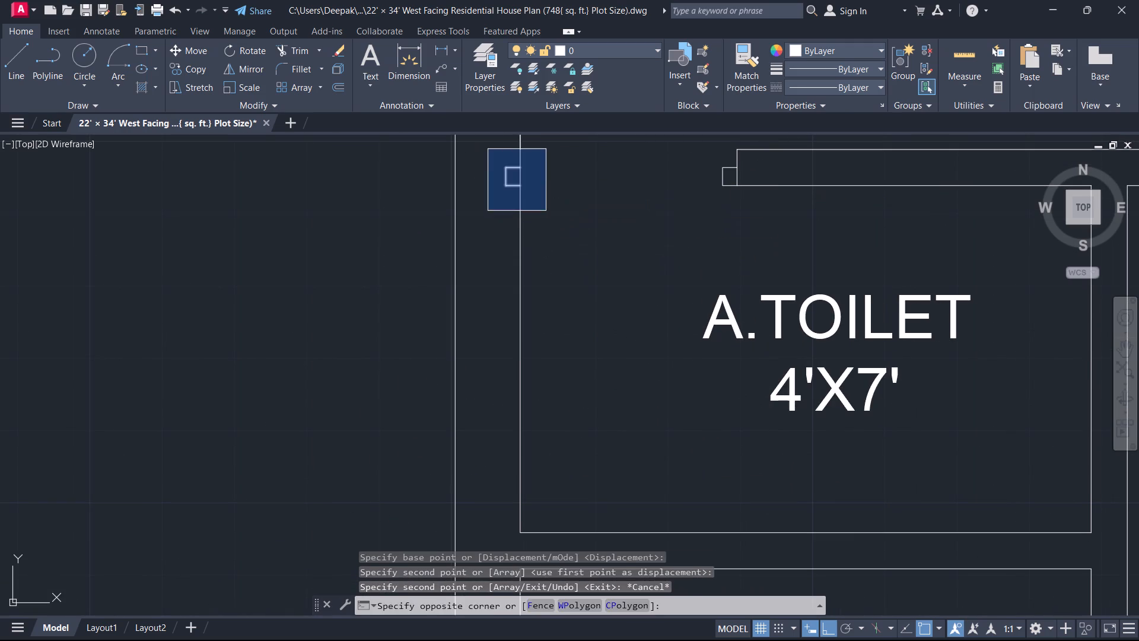
click(546, 211)
text(MI)
key(space)
scroll(559, 233, up, 2)
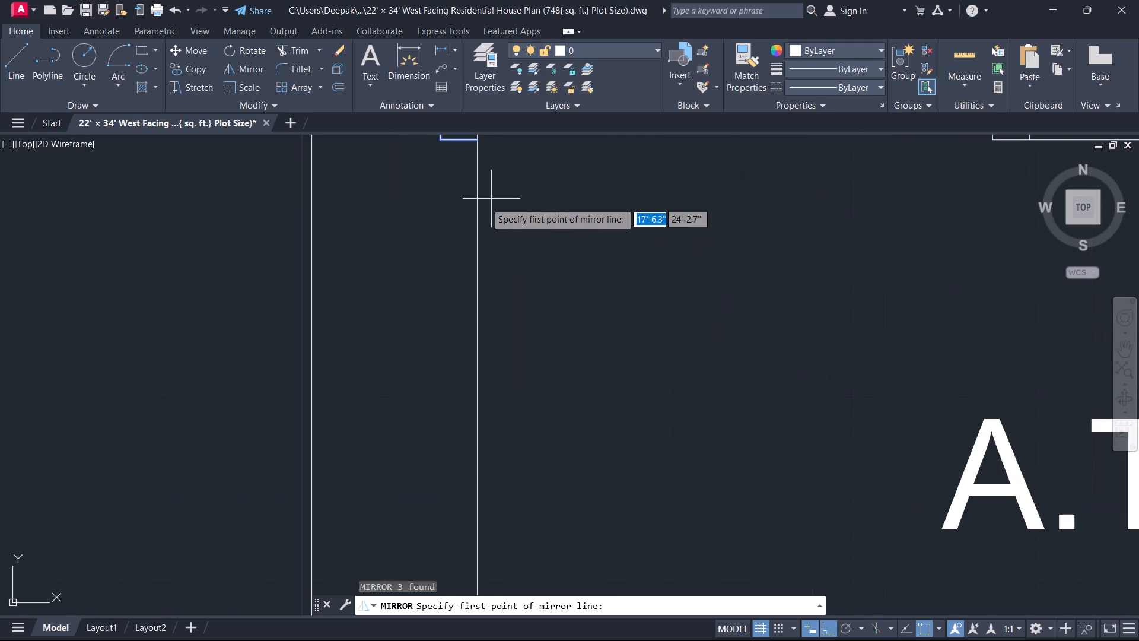
middle_drag(485, 202, 503, 313)
click(496, 313)
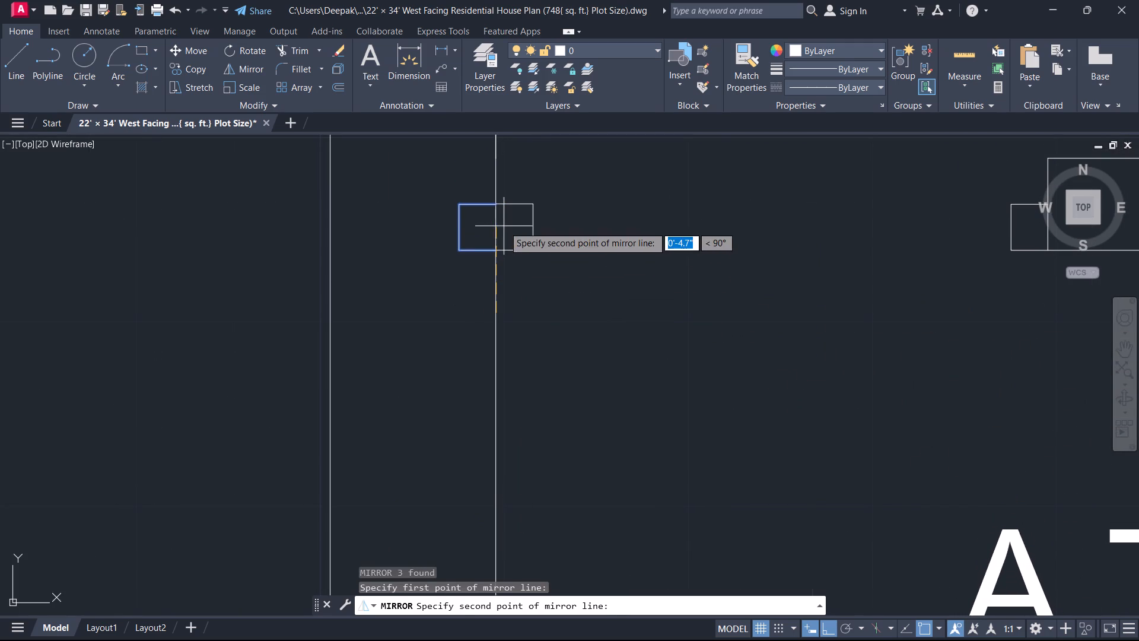
click(501, 224)
drag(526, 259, 501, 225)
key(Escape)
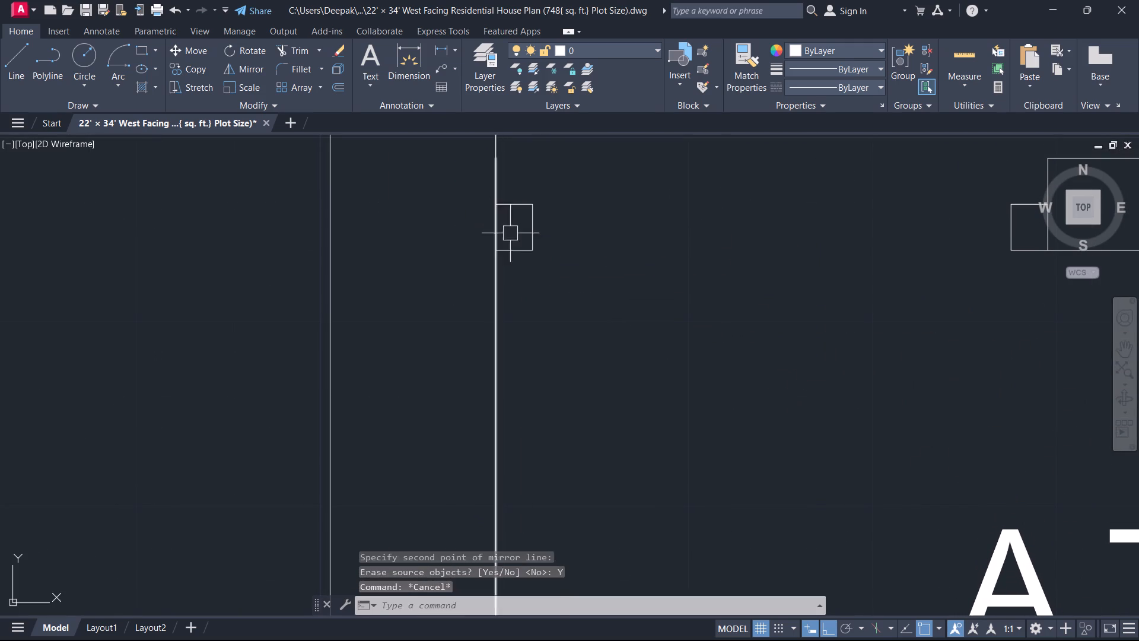
Draw a line across the A.Toilet door opening between the facing lower corners of the two jambs.
scroll(707, 251, down, 2)
middle_drag(705, 250, 477, 221)
key(l)
key(space)
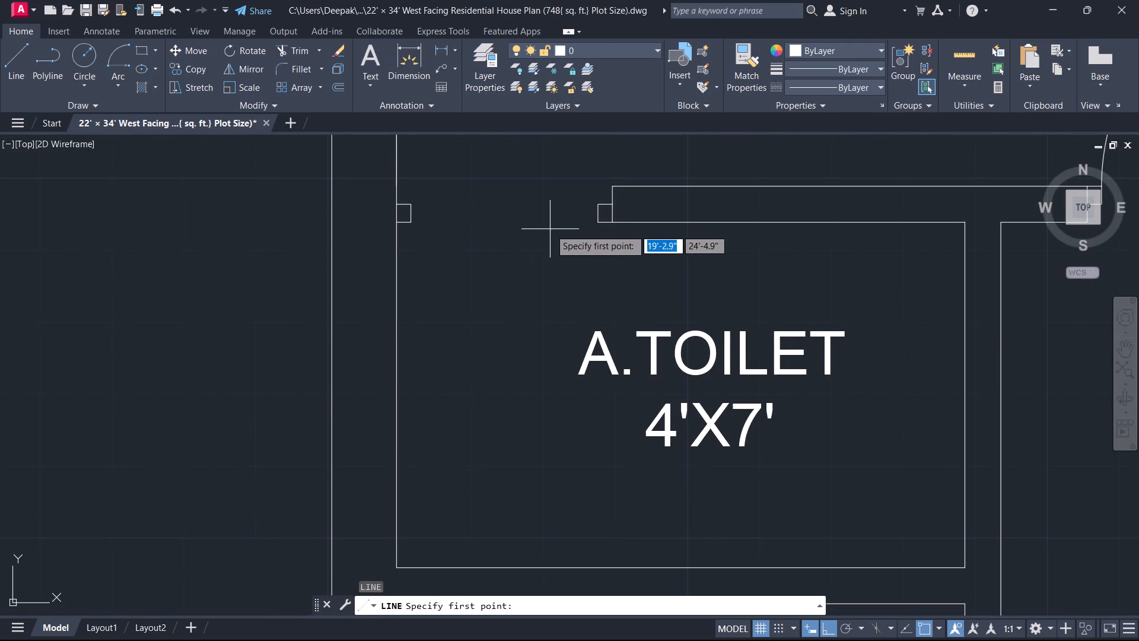
click(603, 224)
key(Escape)
key(space)
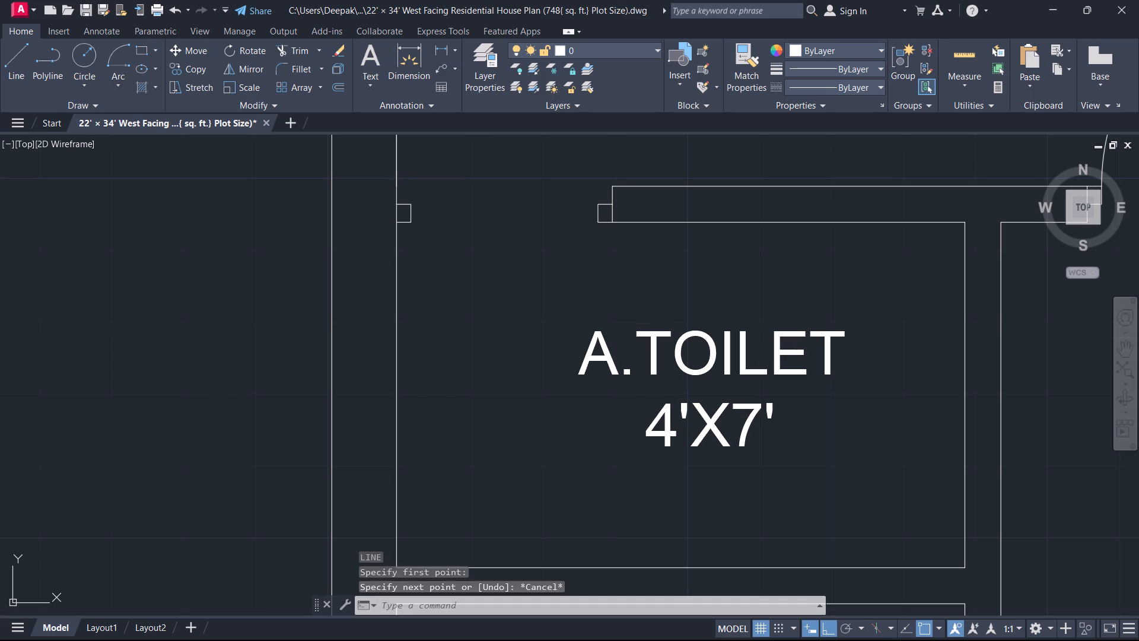
click(597, 223)
click(406, 220)
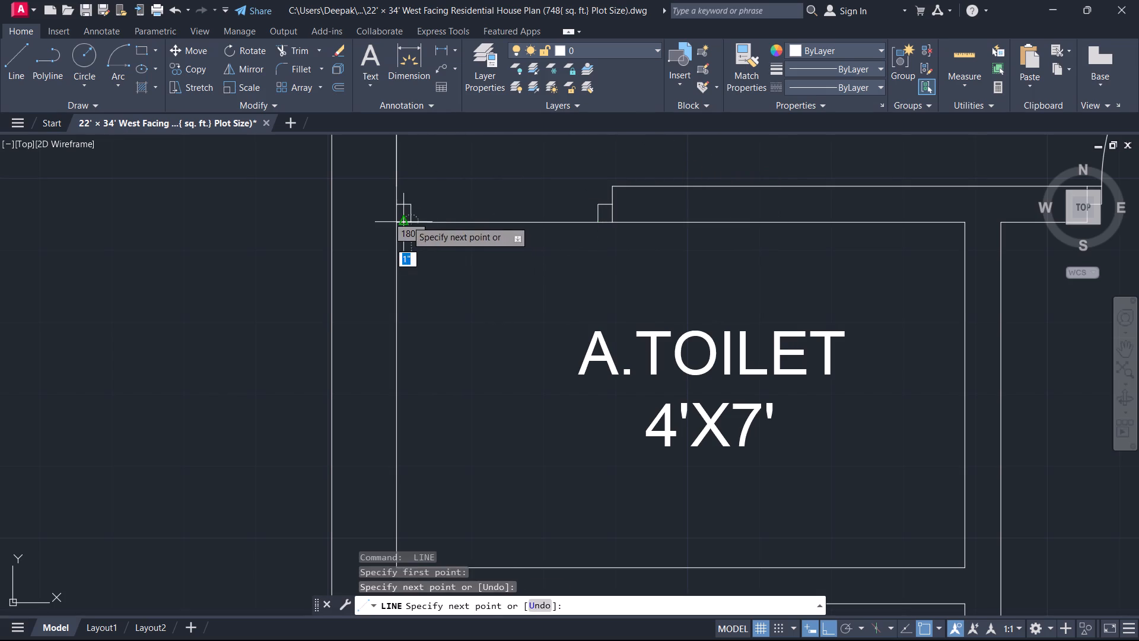
key(Escape)
Offset the line across the A.Toilet opening by 1.5" upward, away from the toilet, to form the door leaf.
key(o)
key(space)
text(1.5)
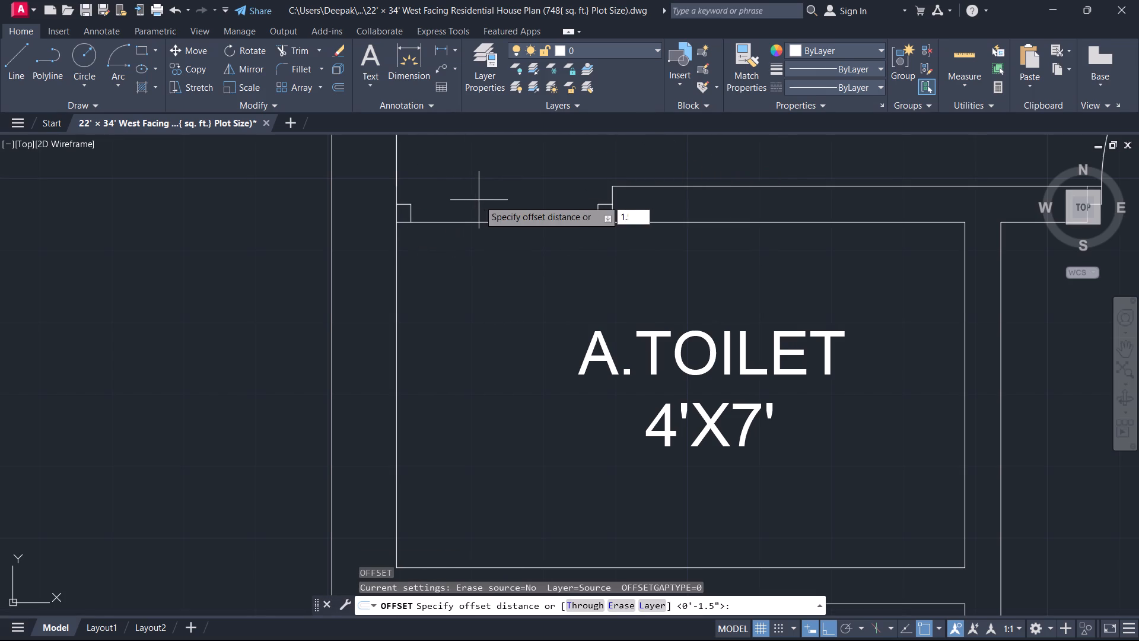
key(Return)
click(491, 221)
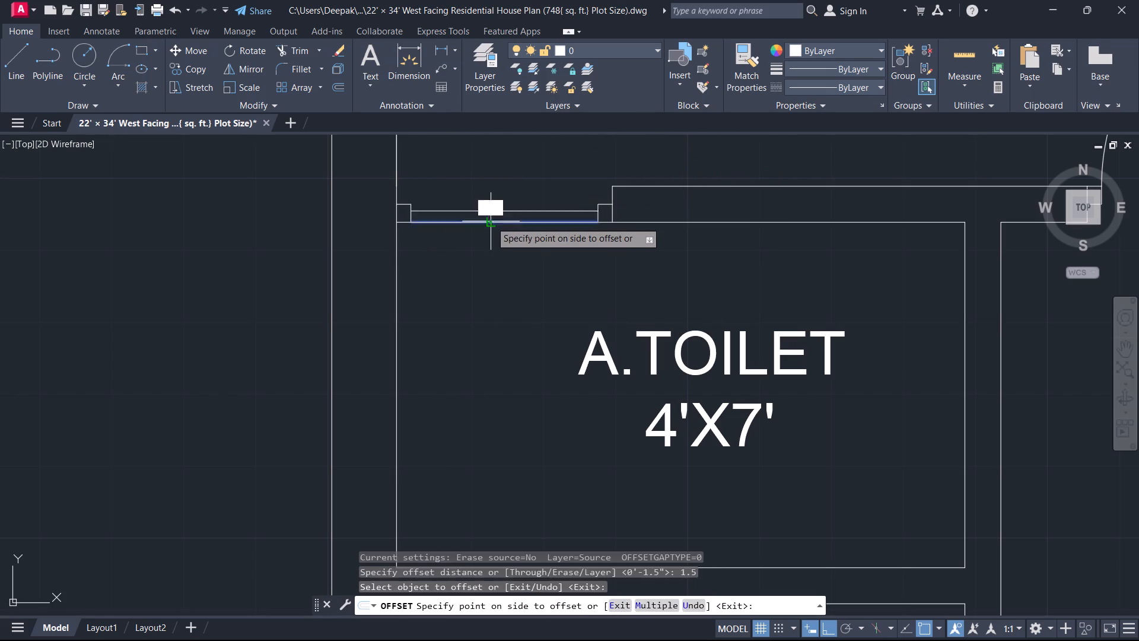
click(479, 185)
key(Escape)
Rotate both leaf lines about the outer-wall jamb's lower inner corner so the door stands vertically, open into the A.Toilet.
drag(524, 245, 513, 227)
click(488, 182)
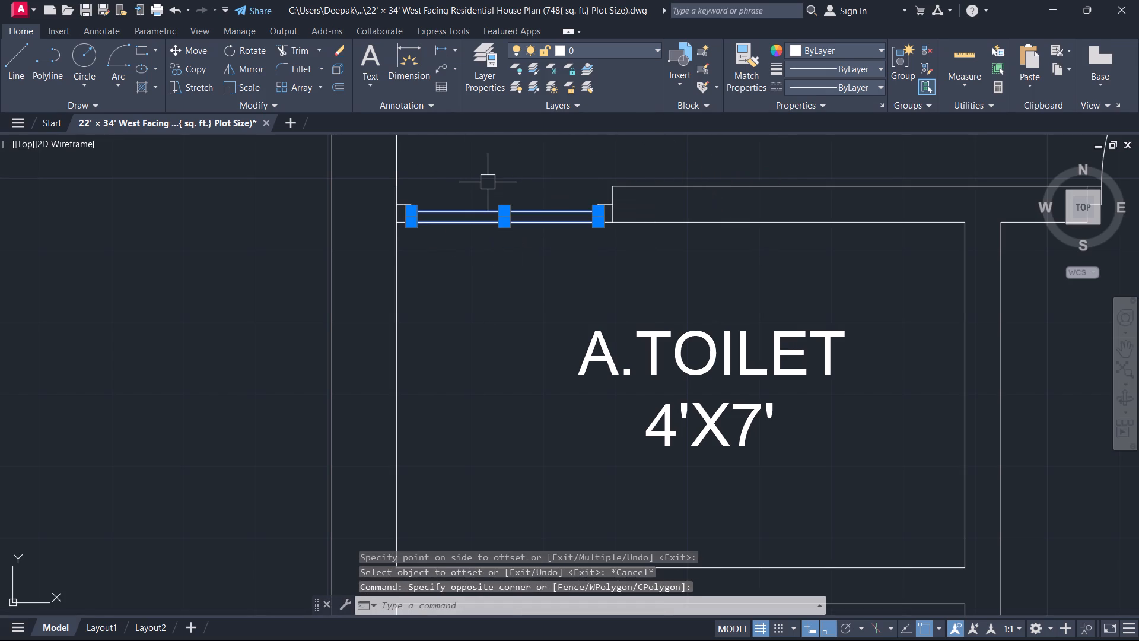
text(RO)
key(space)
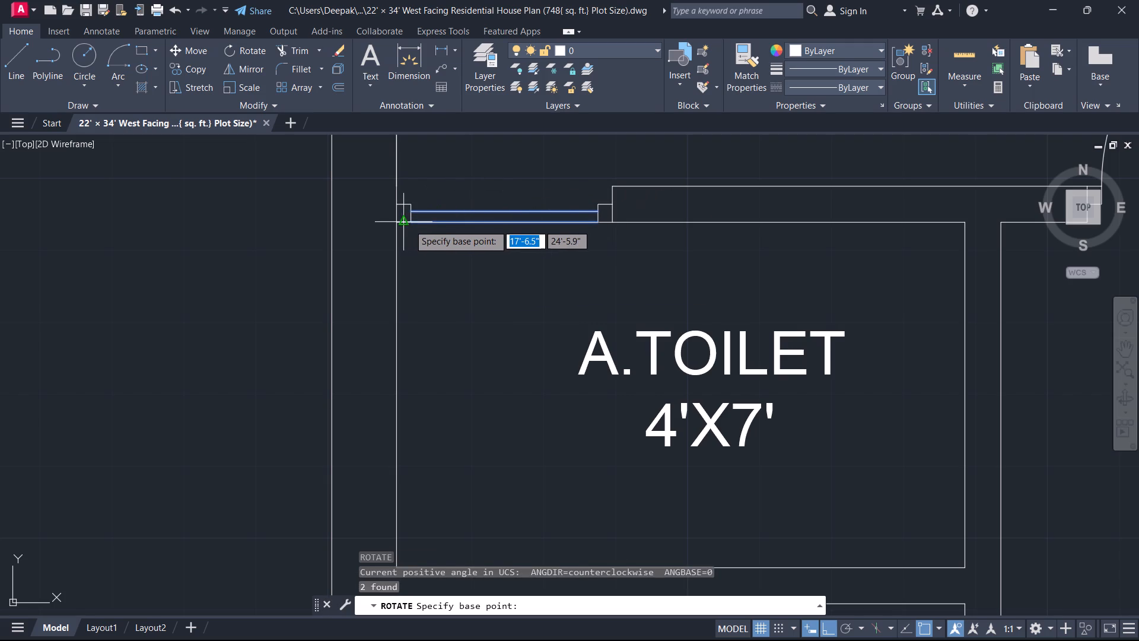
click(410, 224)
click(418, 284)
key(Escape)
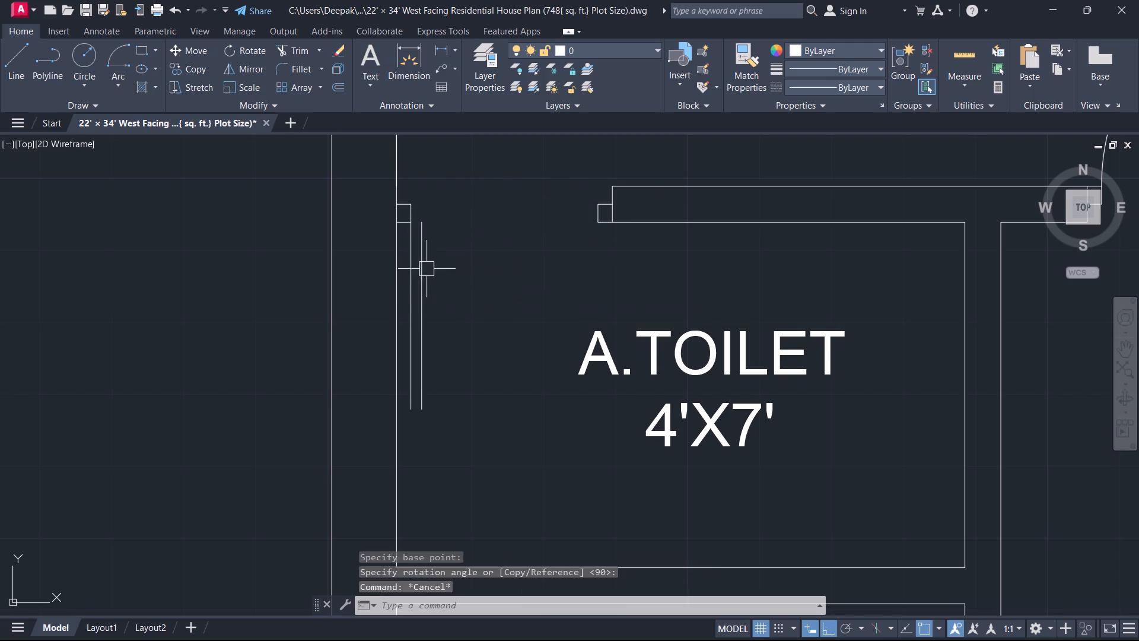
Close the hinge end of the A.Toilet door leaf with a short line from the jamb corner to the outer leaf line.
text(L)
key(space)
scroll(428, 240, up, 4)
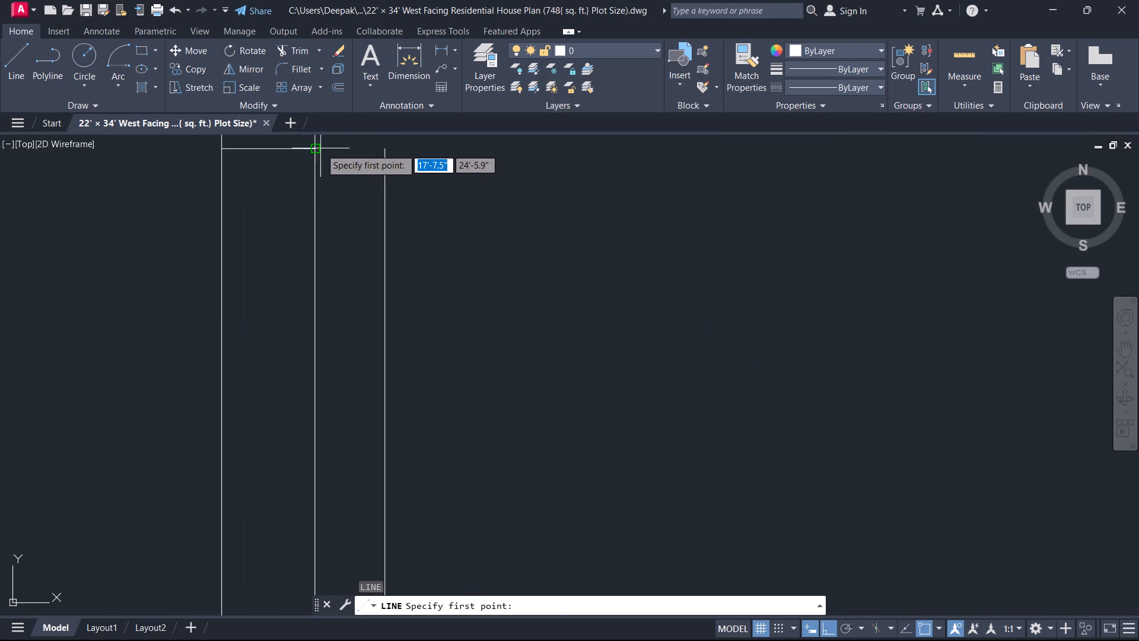
click(319, 148)
click(392, 152)
key(Escape)
Draw the A.Toilet door's swing arc from the leaf's free end, centred on the hinge corner, to the opposite jamb's lower corner.
scroll(389, 203, down, 5)
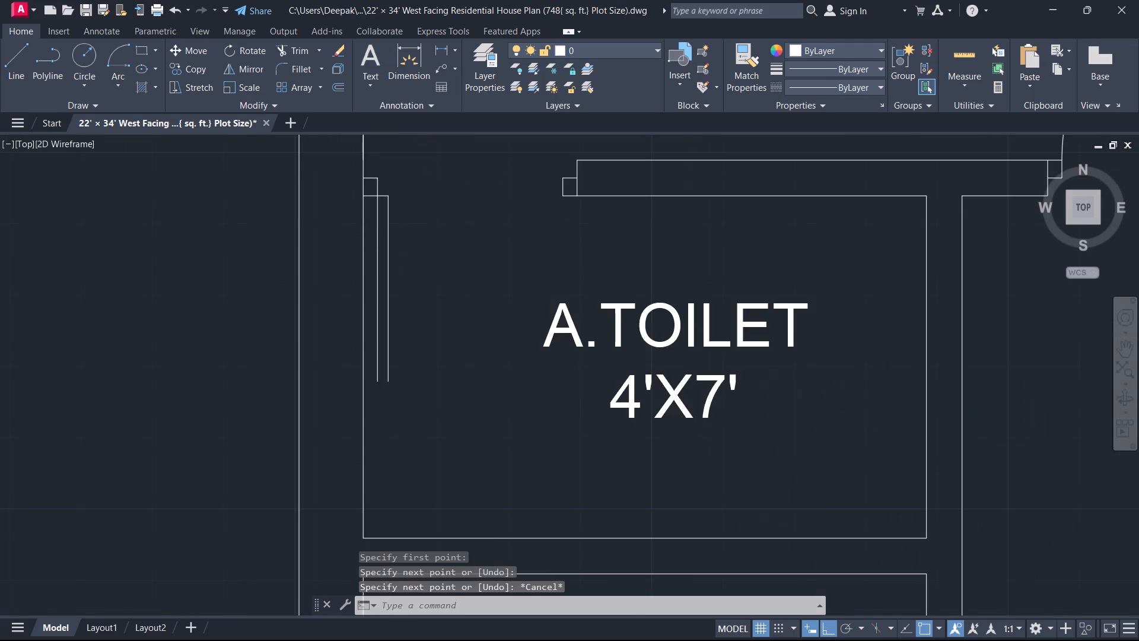
middle_drag(398, 263, 495, 212)
middle_drag(498, 224, 500, 239)
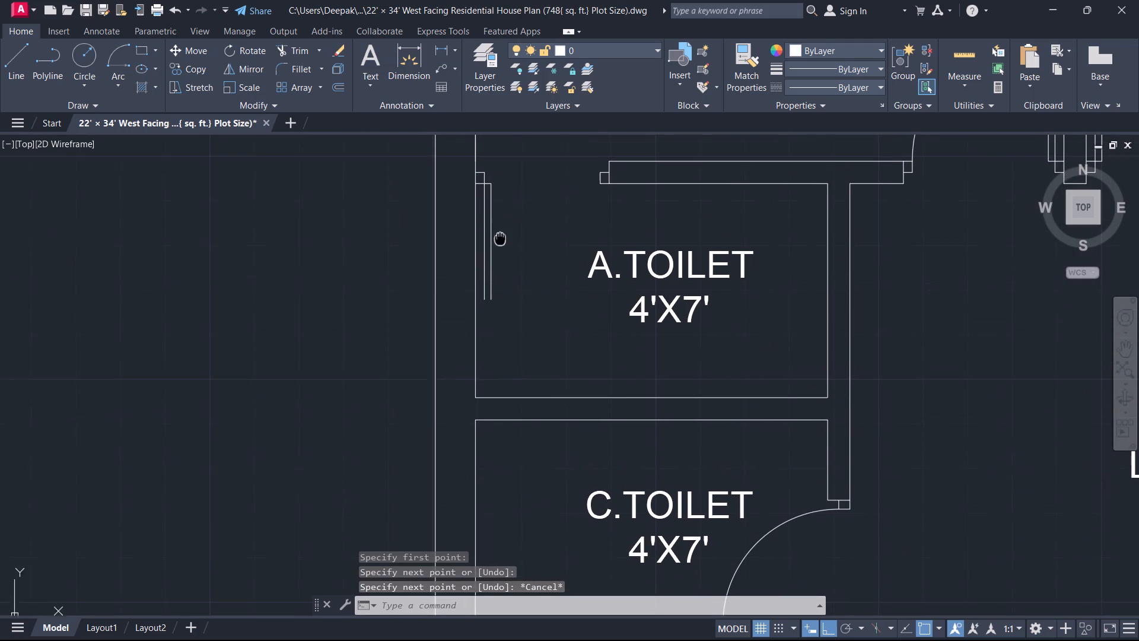
middle_drag(500, 239, 501, 240)
scroll(198, 154, up, 1)
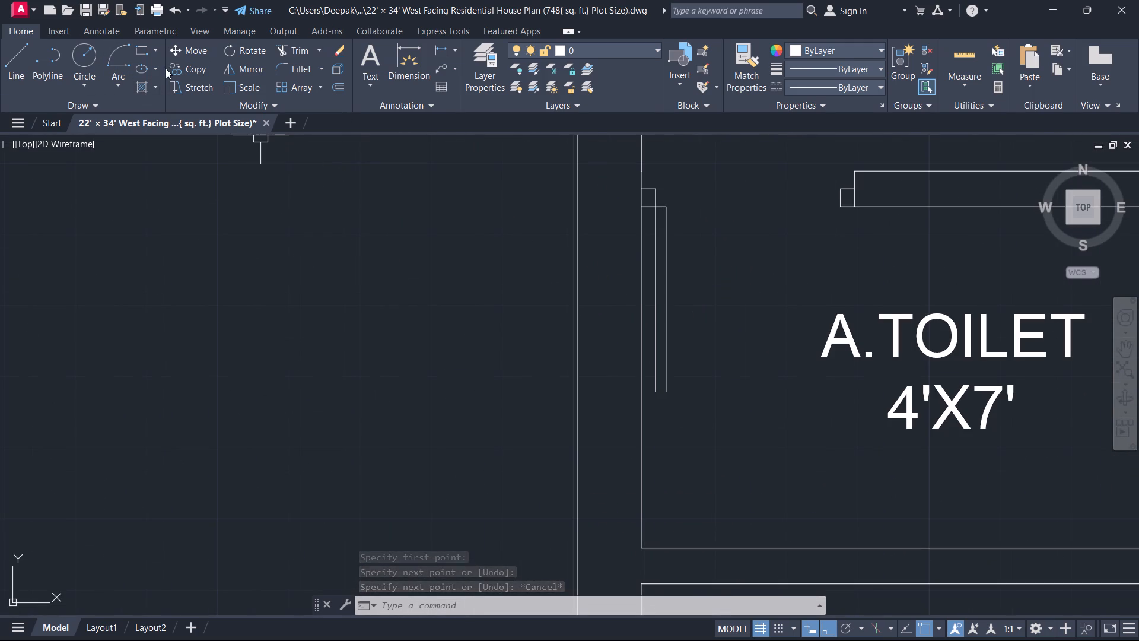
click(116, 54)
click(658, 394)
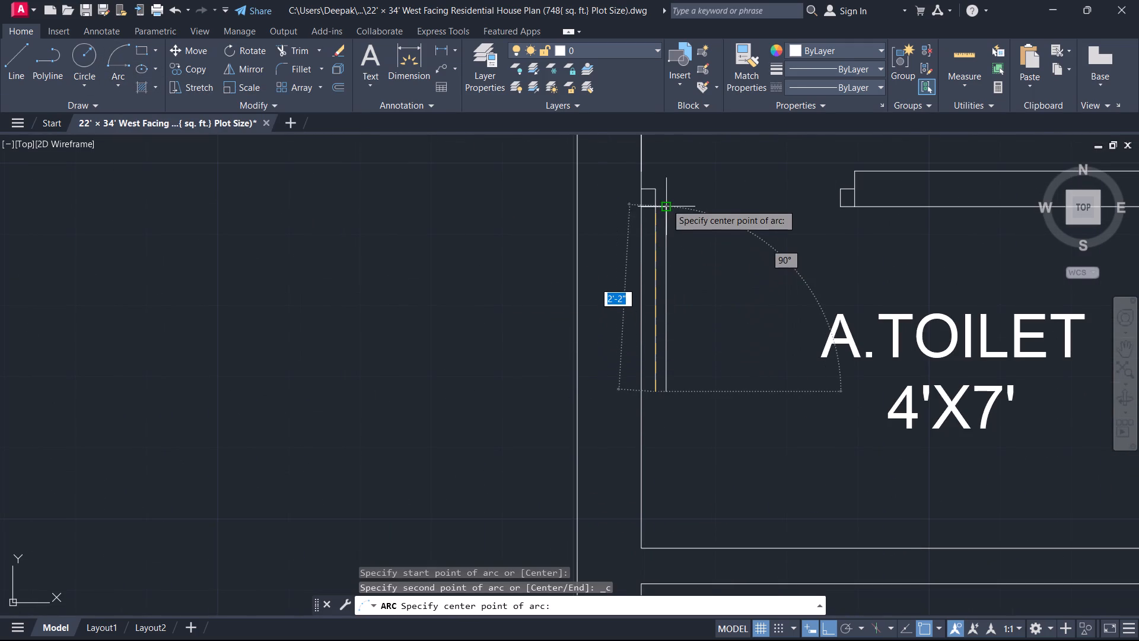
scroll(653, 208, up, 4)
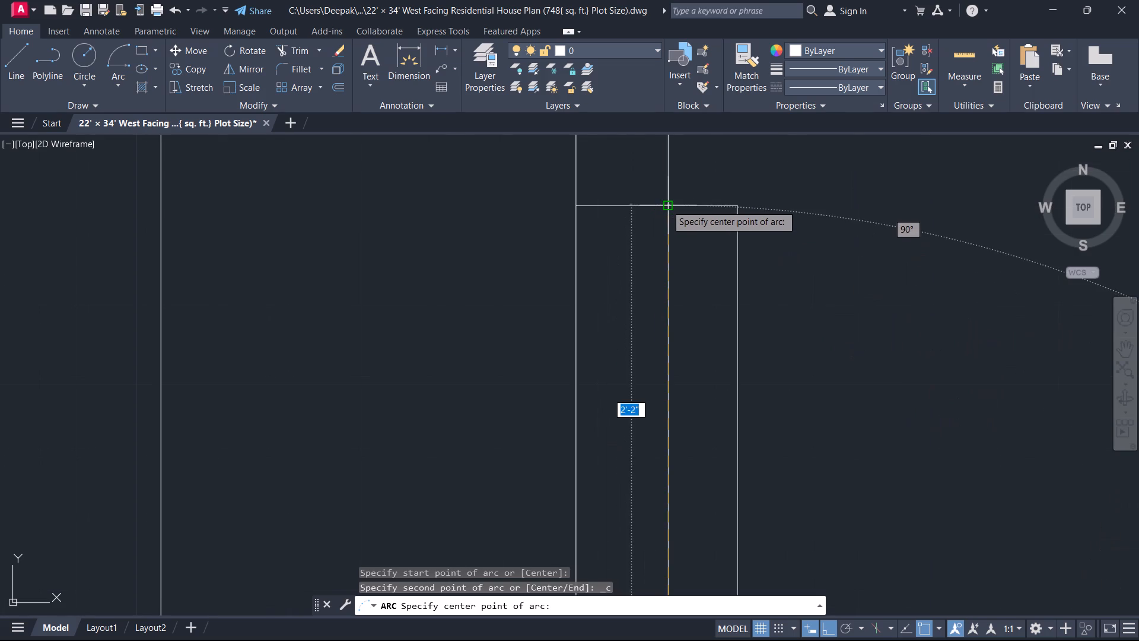
click(667, 205)
scroll(847, 258, down, 5)
middle_drag(839, 256, 421, 259)
scroll(564, 255, up, 1)
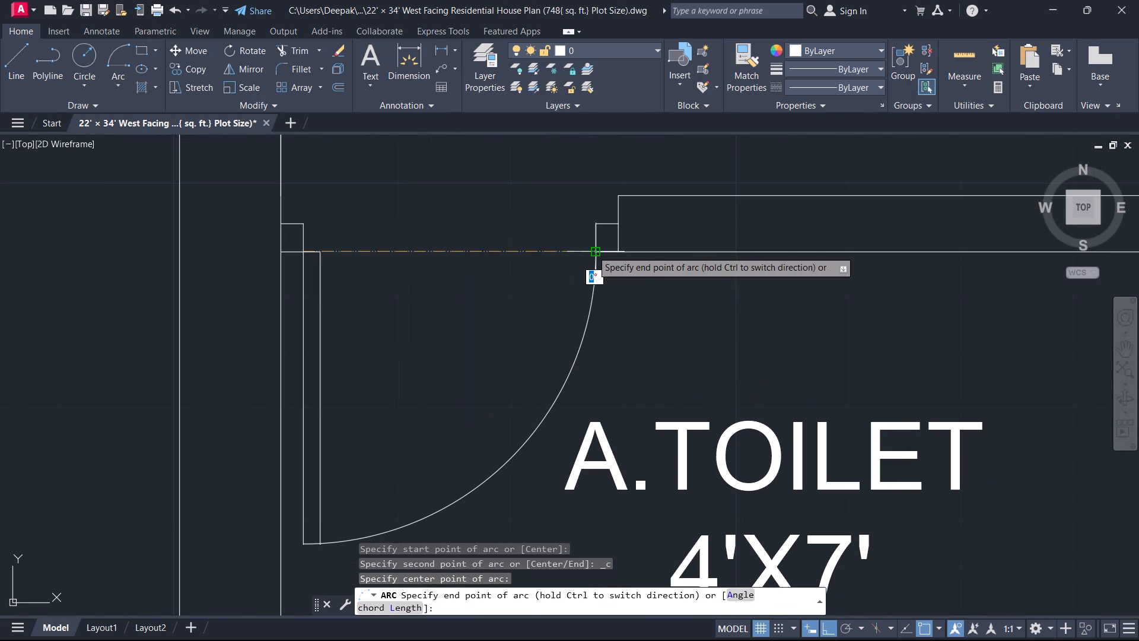
click(592, 250)
key(Escape)
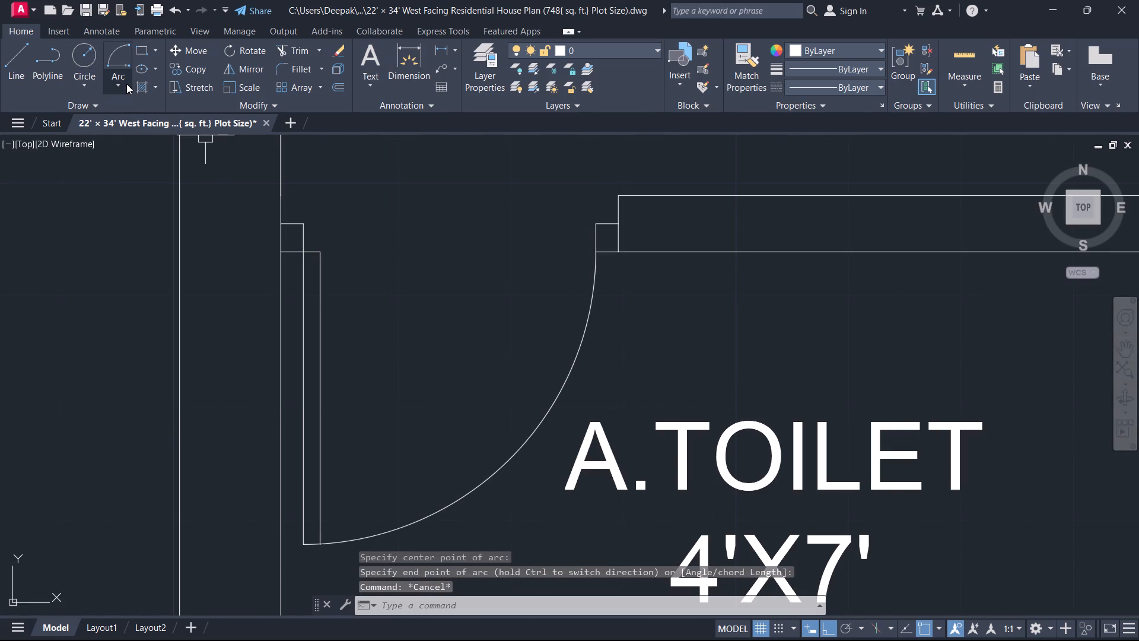
Show the available arc construction methods.
click(126, 84)
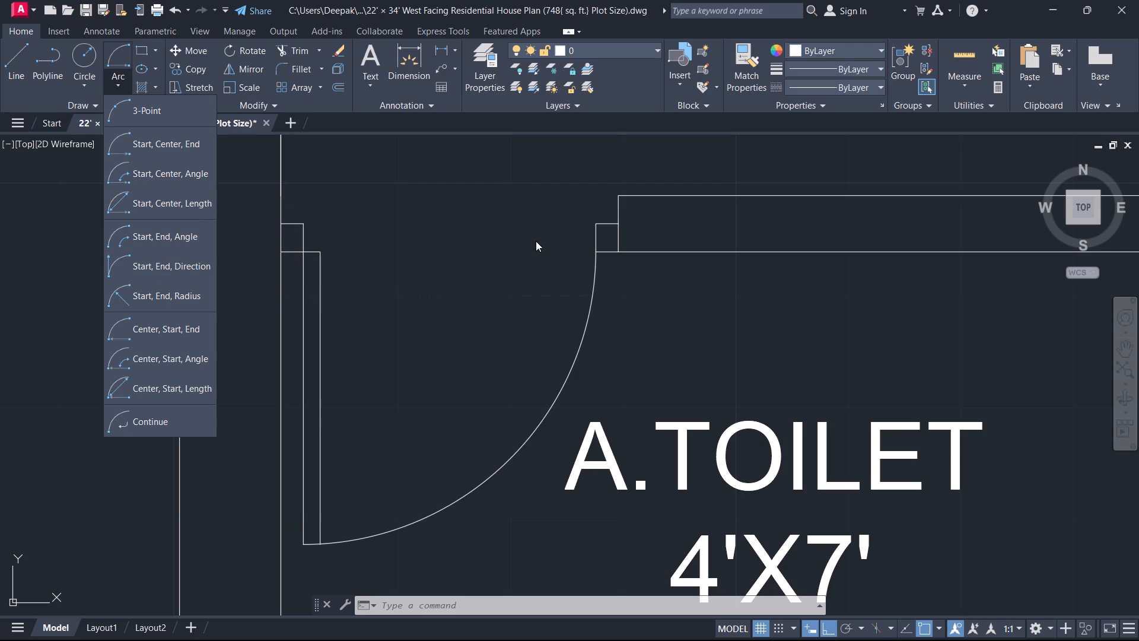
Review the door layout across the whole floor plan, from the parking area up to the kitchen.
drag(536, 242, 546, 247)
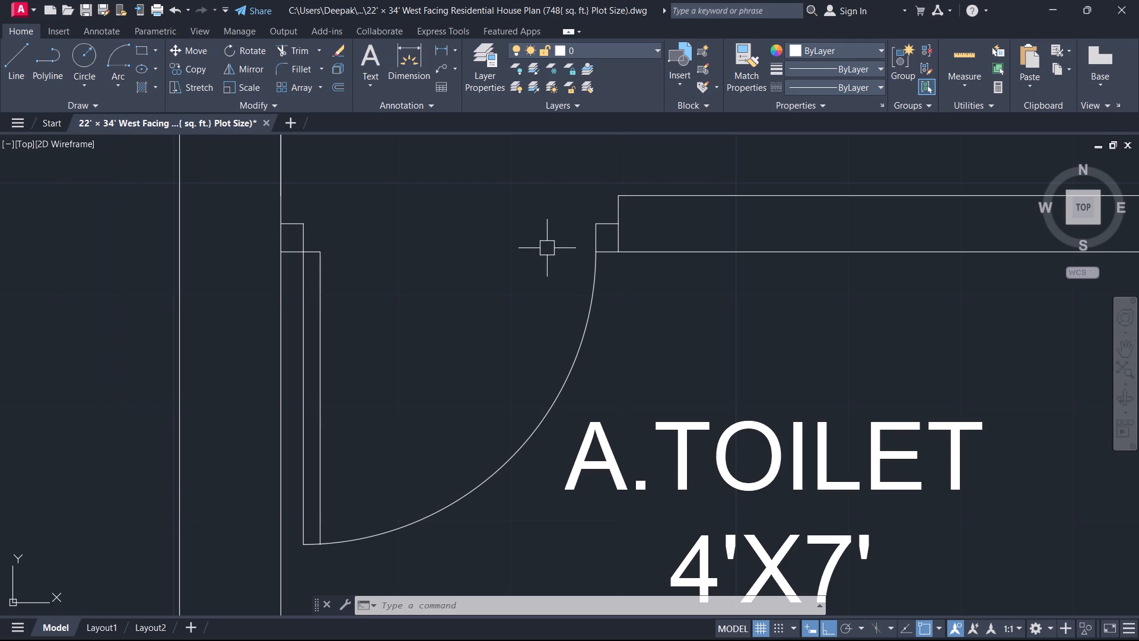
scroll(547, 248, down, 5)
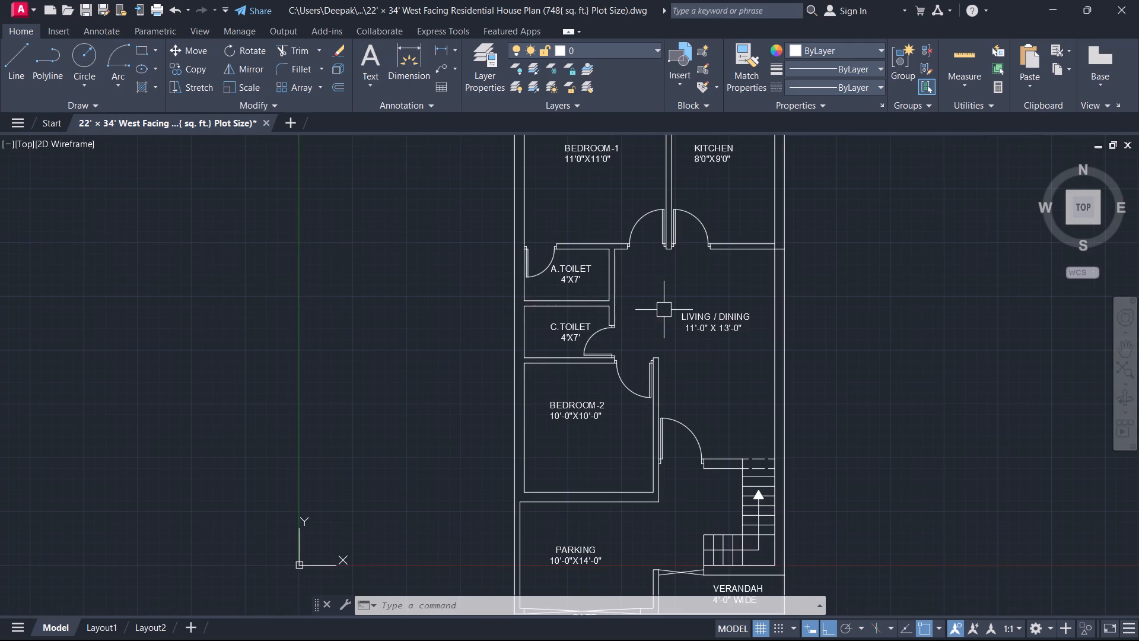
middle_drag(665, 312, 548, 291)
scroll(497, 303, down, 1)
middle_drag(472, 381, 526, 499)
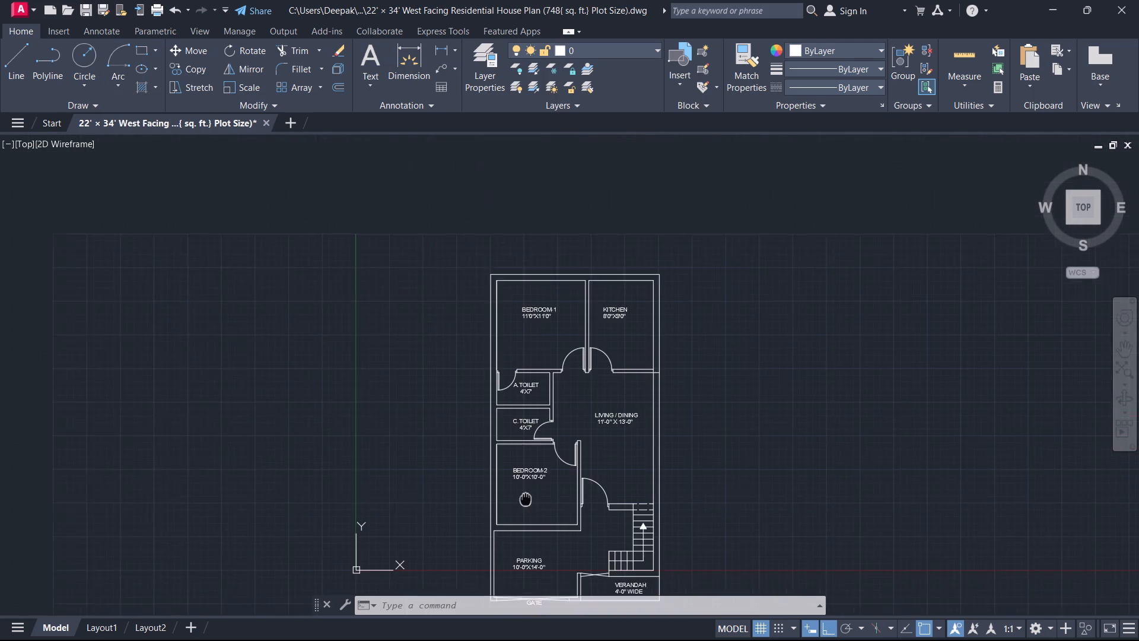
middle_drag(526, 499, 534, 515)
middle_click(543, 528)
scroll(586, 465, up, 2)
middle_drag(586, 459, 638, 229)
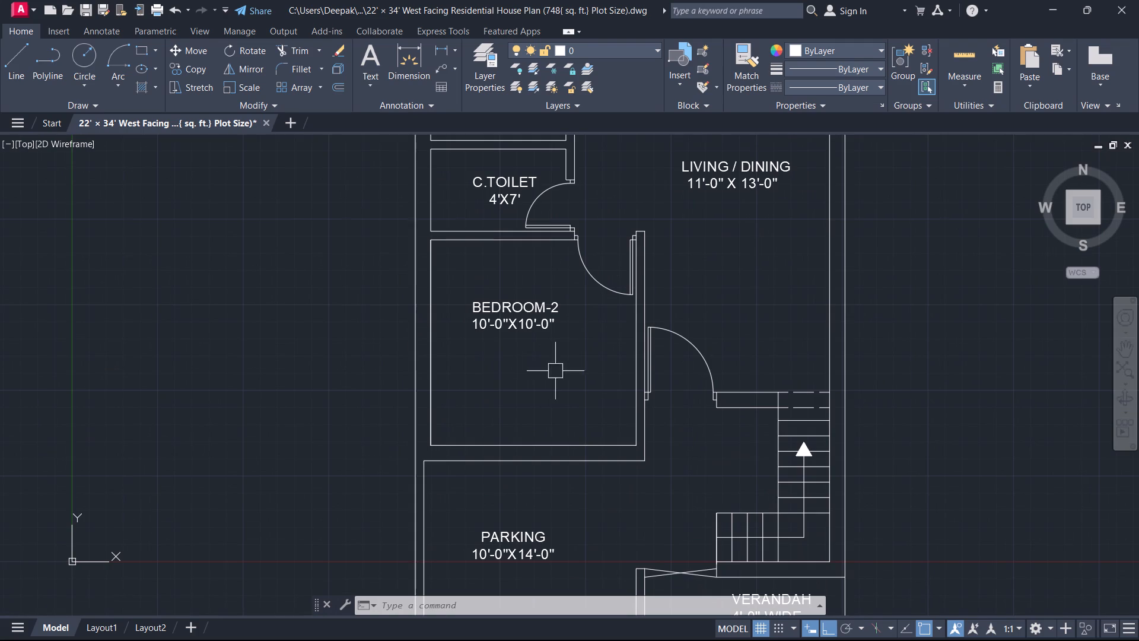
scroll(561, 258, down, 1)
middle_drag(561, 258, 443, 440)
middle_drag(543, 223, 501, 341)
scroll(501, 339, up, 1)
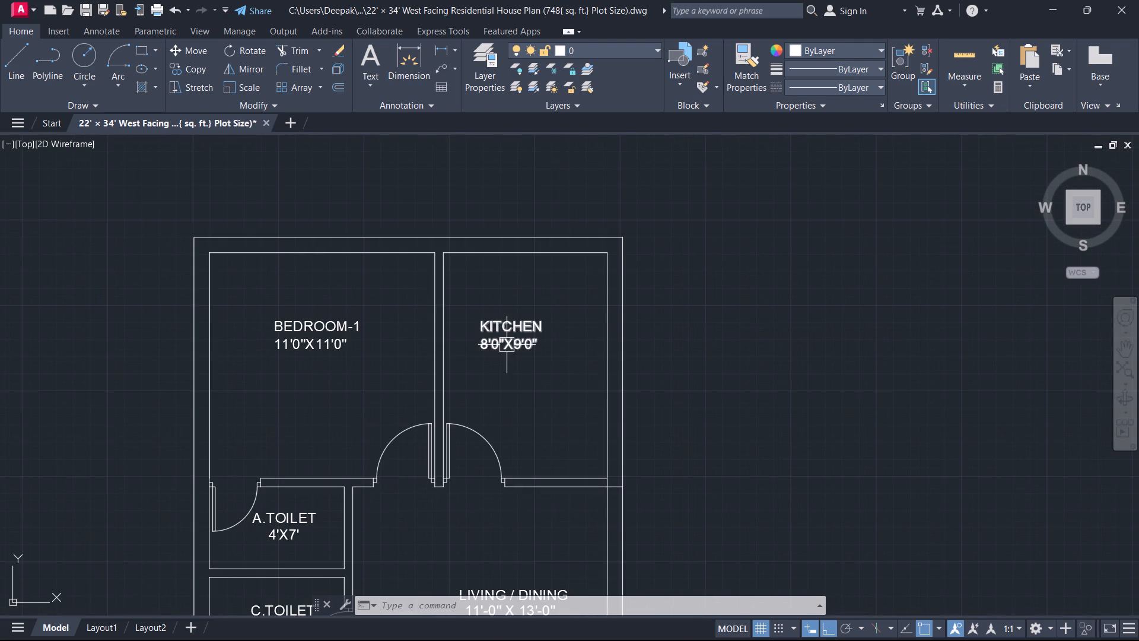
Offset the kitchen's upper inner wall line 2' into the room for the counter edge.
key(o)
key(space)
text(2')
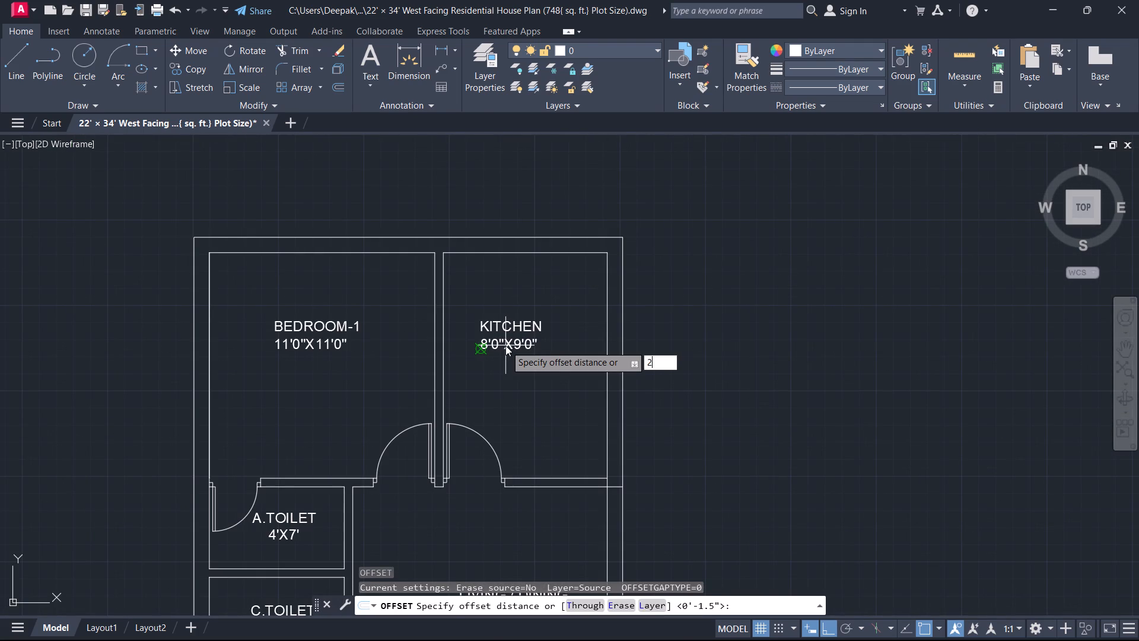
key(Return)
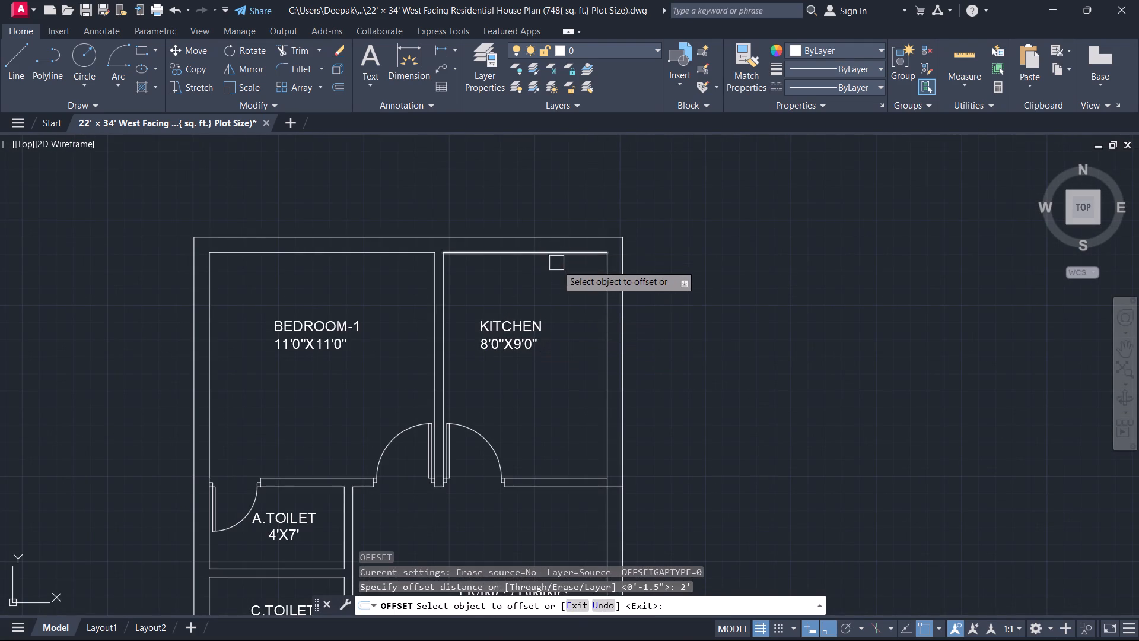
click(556, 258)
click(558, 318)
Offset the kitchen's right-hand inner wall line 2' into the room for the side counter edge.
click(609, 342)
click(545, 337)
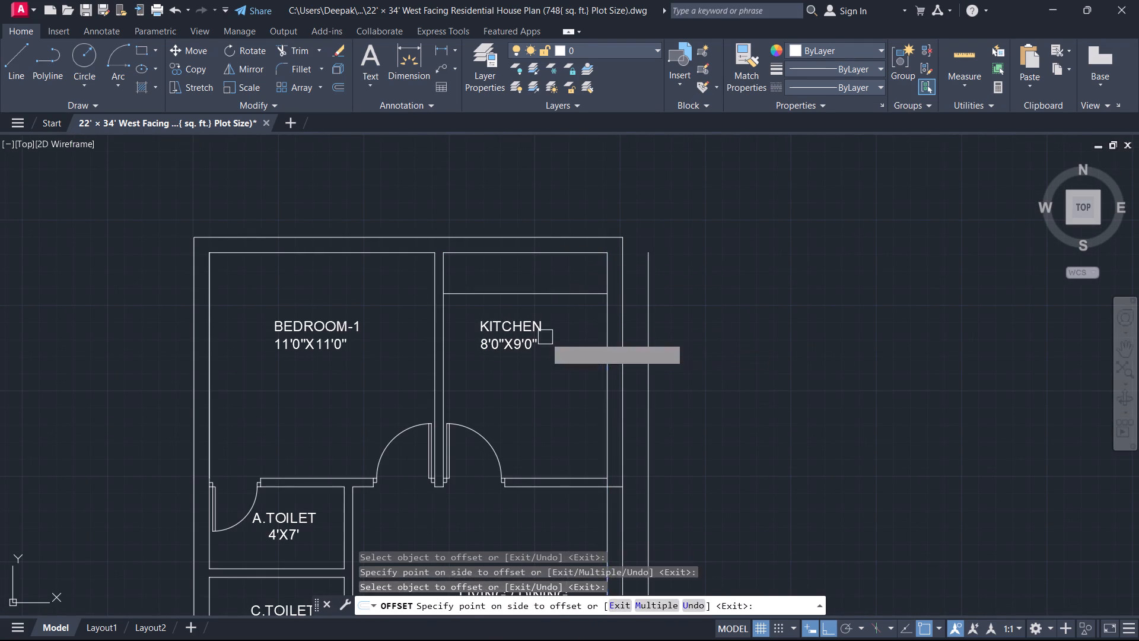
key(Escape)
key(space)
key(space)
drag(610, 347, 599, 344)
click(569, 335)
key(Escape)
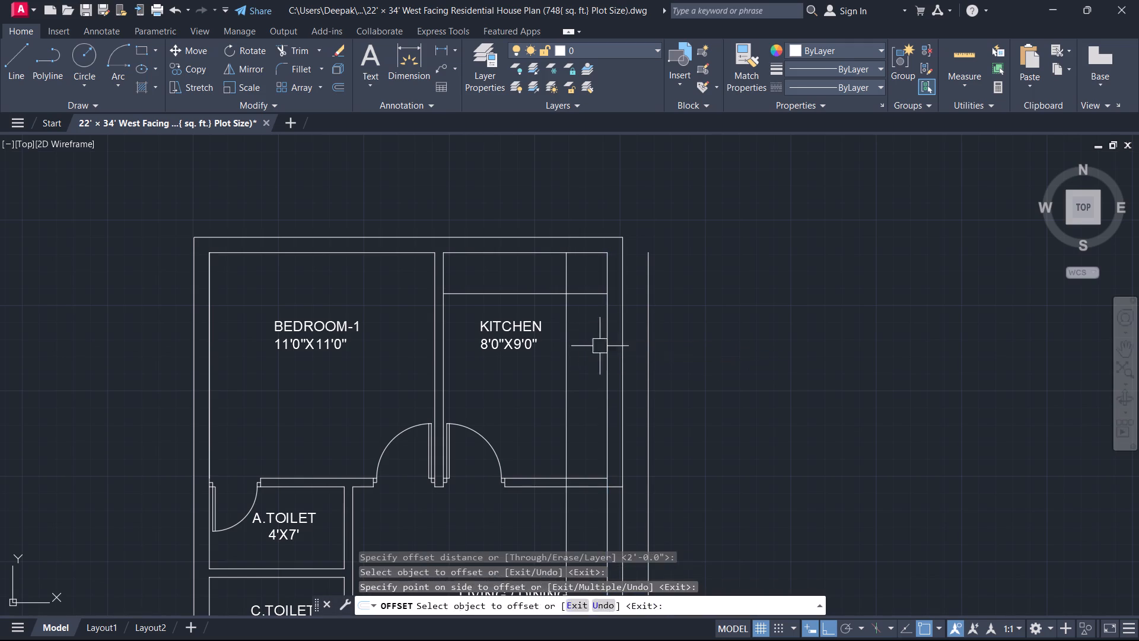
Delete the stray offset line outside the building's right-hand outer wall.
click(660, 360)
click(645, 353)
key(Delete)
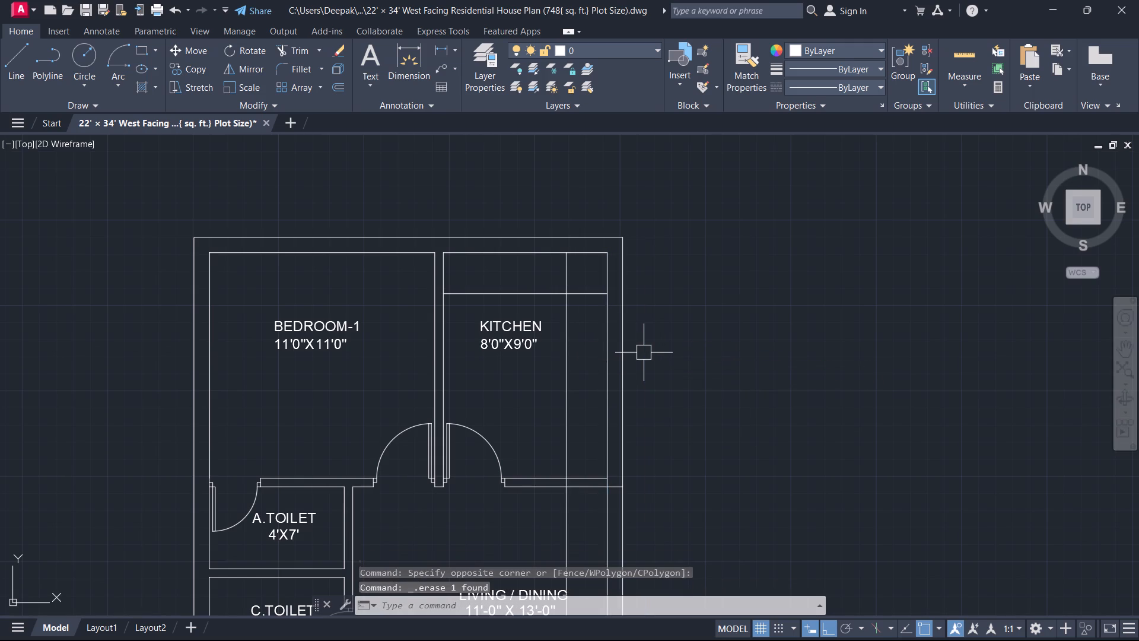
Trim the counter lines at their crossing and cut the side line off at the kitchen's lower wall, forming an L-shaped counter.
text(TR)
key(space)
click(594, 300)
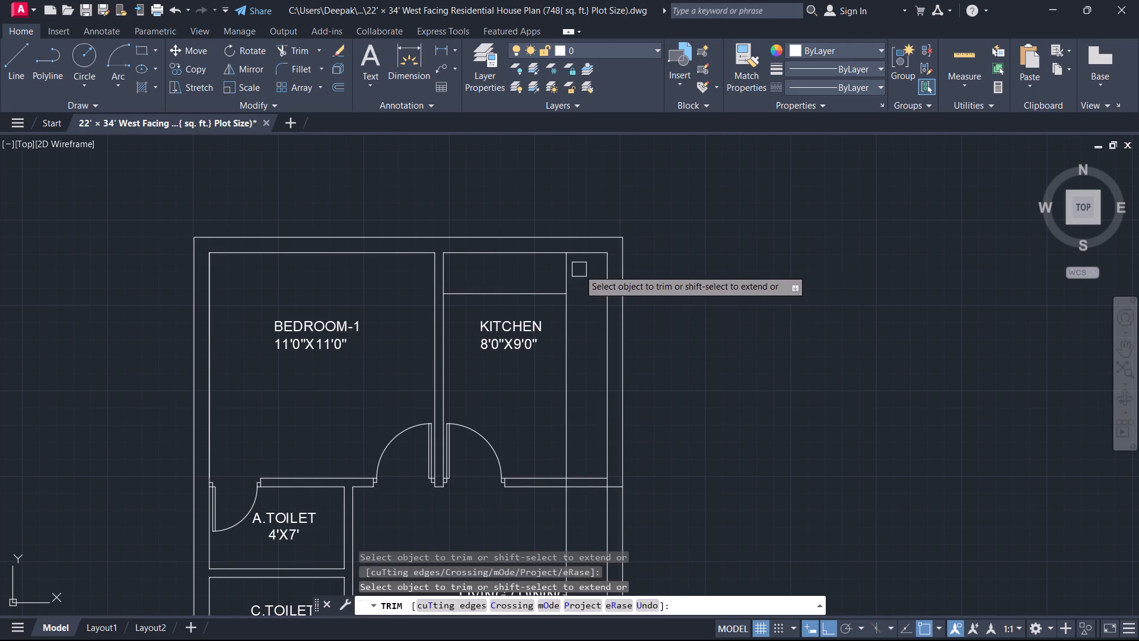
click(578, 268)
click(546, 264)
scroll(568, 503, up, 3)
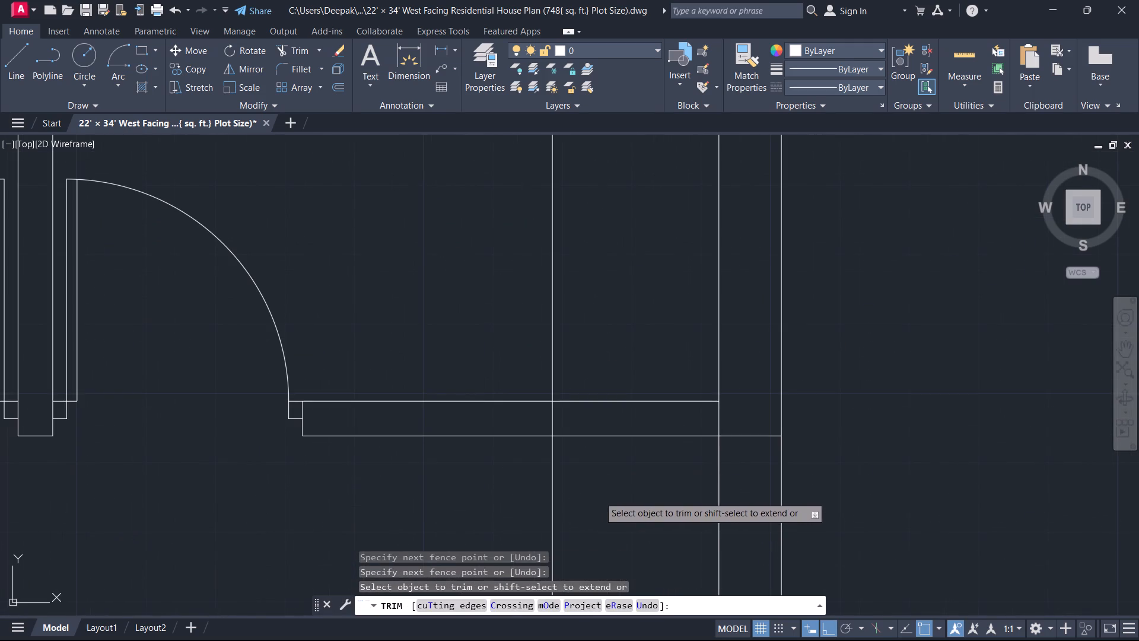
click(599, 496)
click(529, 490)
click(556, 418)
key(Escape)
scroll(499, 371, down, 4)
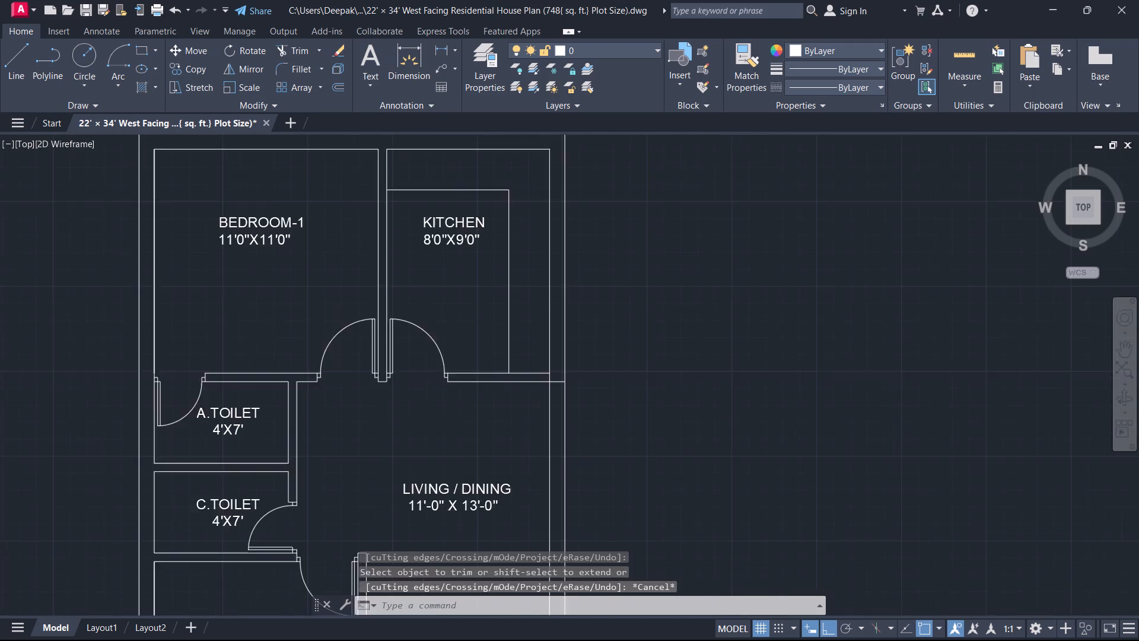
Open the recent drawing 04-01-cad-blocks-net-kitchen-sink.
middle_drag(489, 356, 744, 463)
click(44, 126)
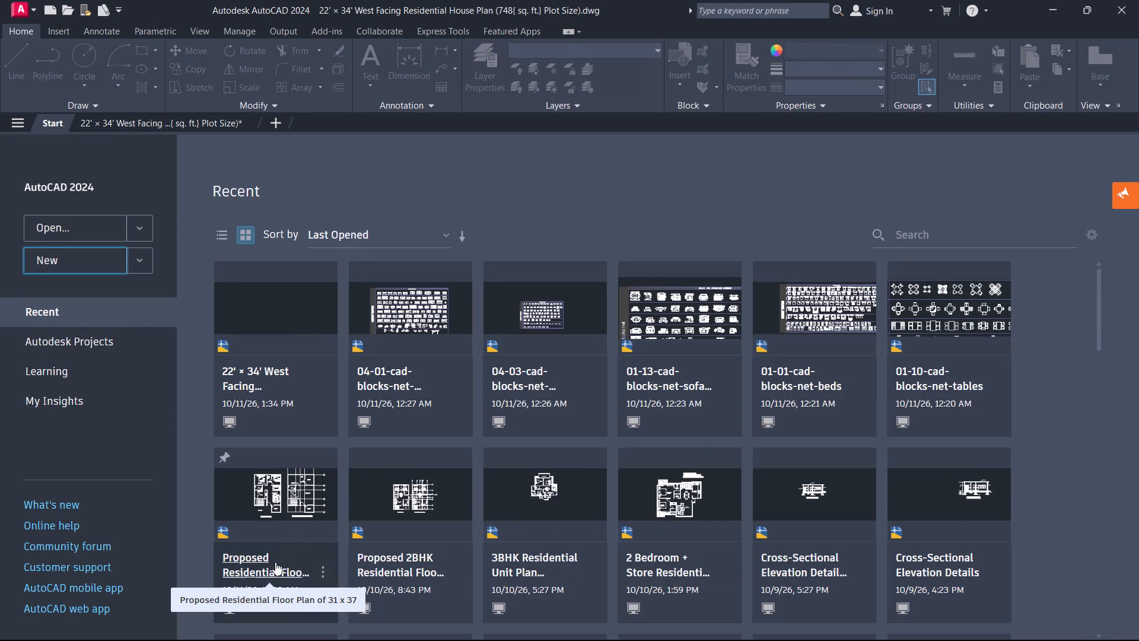
click(411, 381)
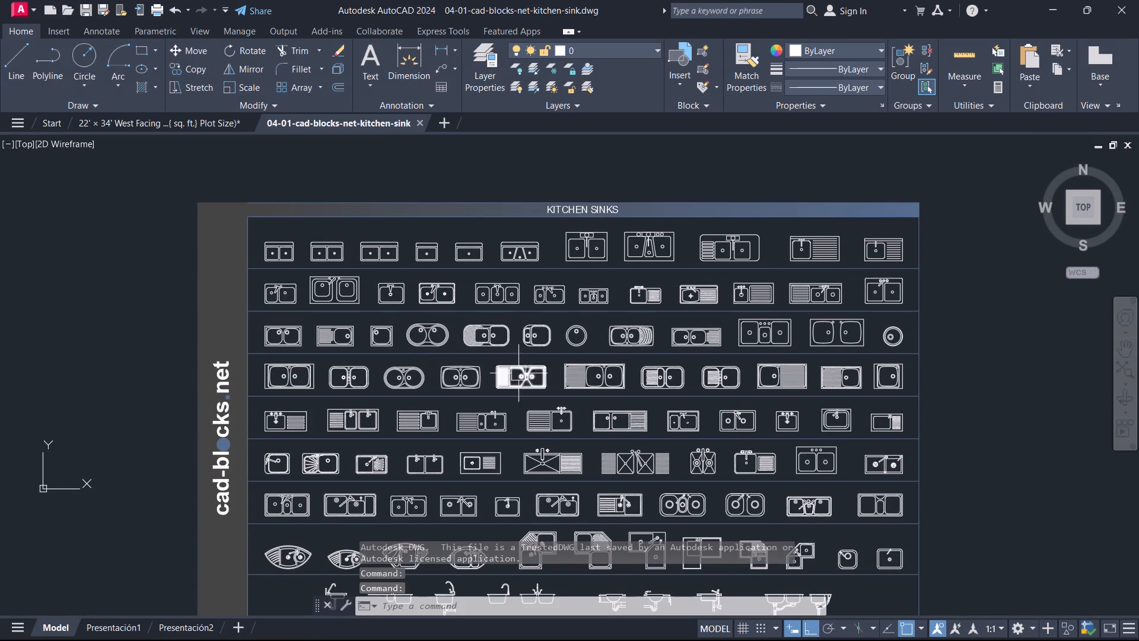
Copy the double-bowl sink block with a left-hand drainboard from the fifth row of the kitchen sinks sheet.
scroll(653, 340, up, 1)
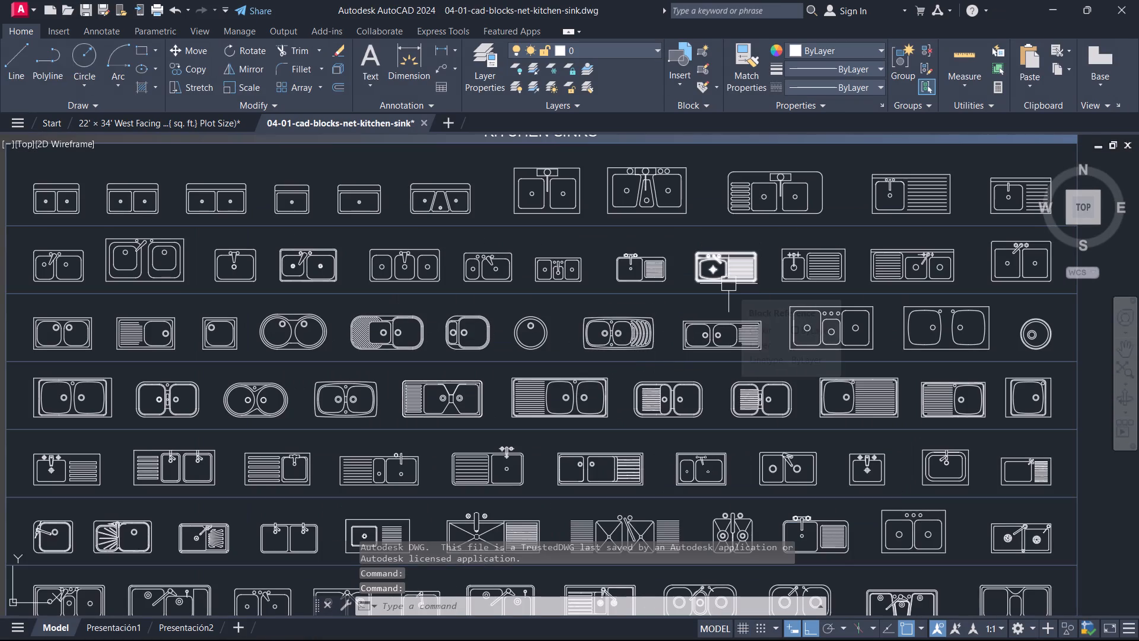
click(881, 192)
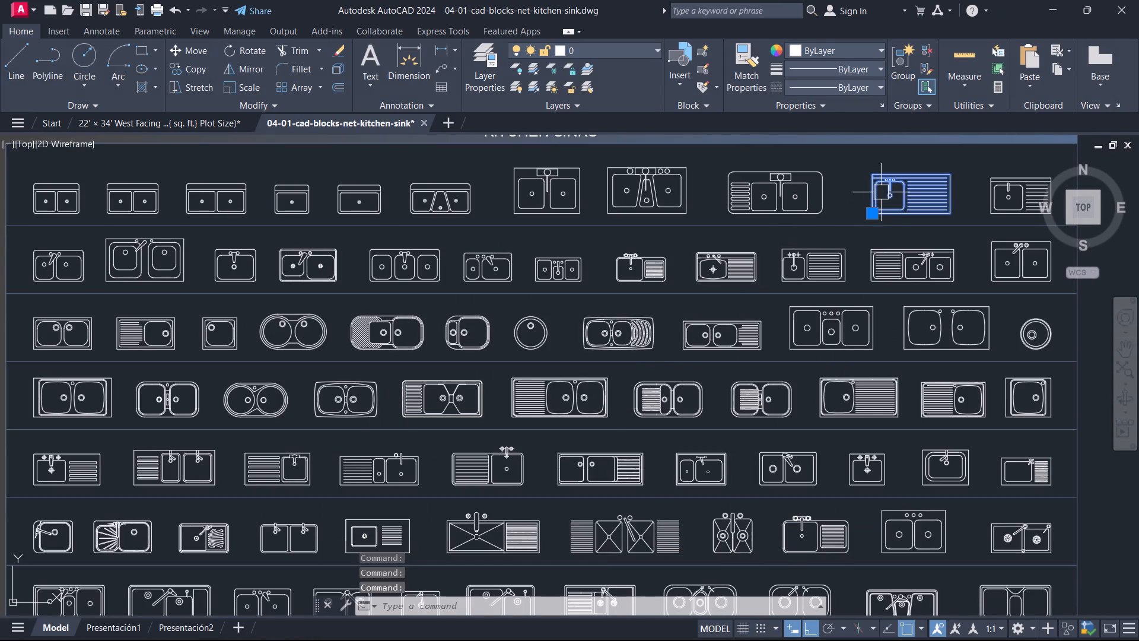
key(Escape)
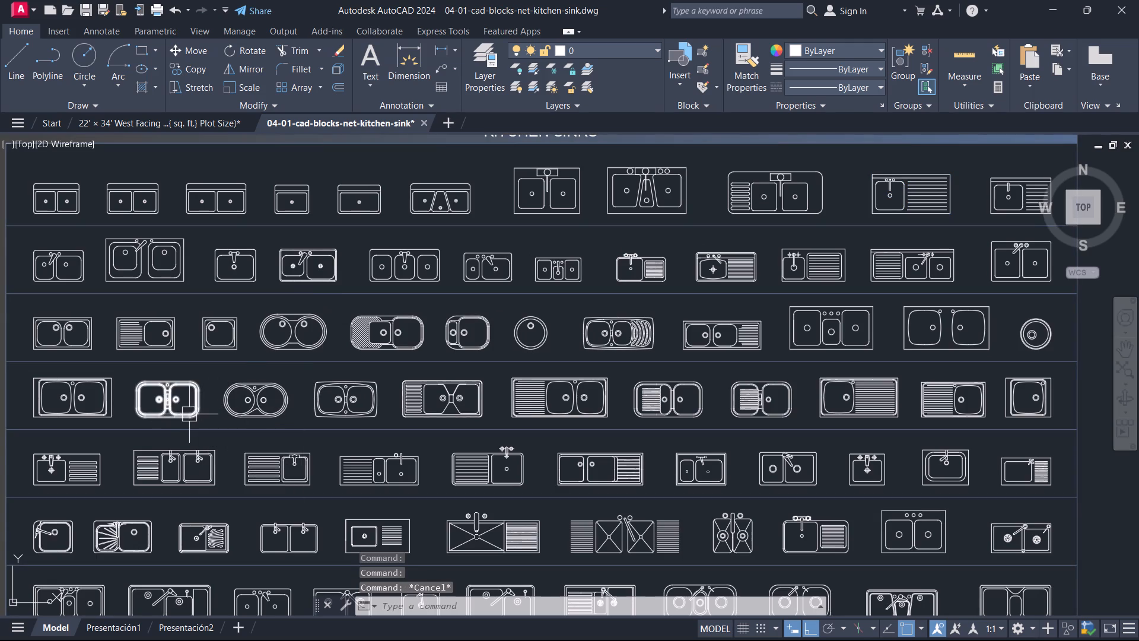
scroll(179, 449, down, 1)
click(193, 476)
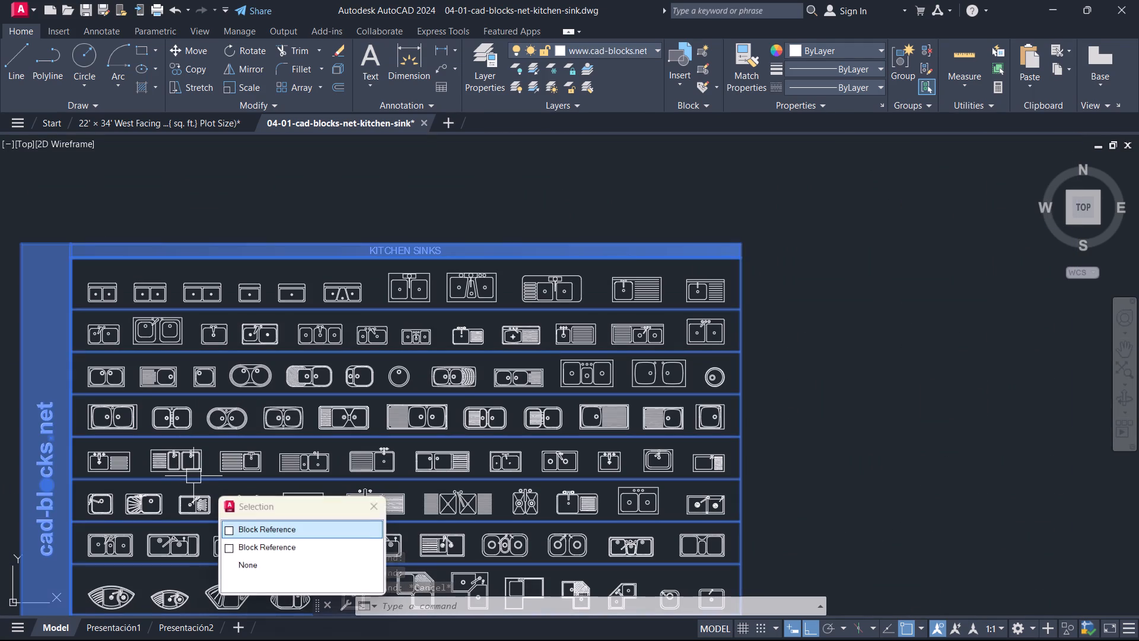
key(Escape)
click(198, 468)
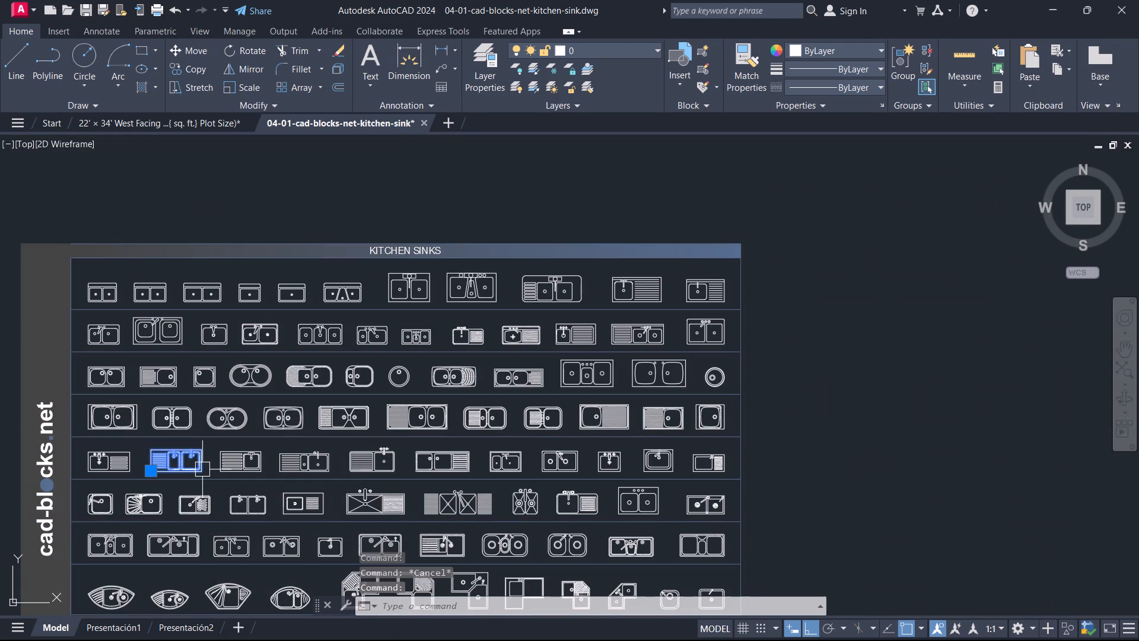
key(ctrl+c)
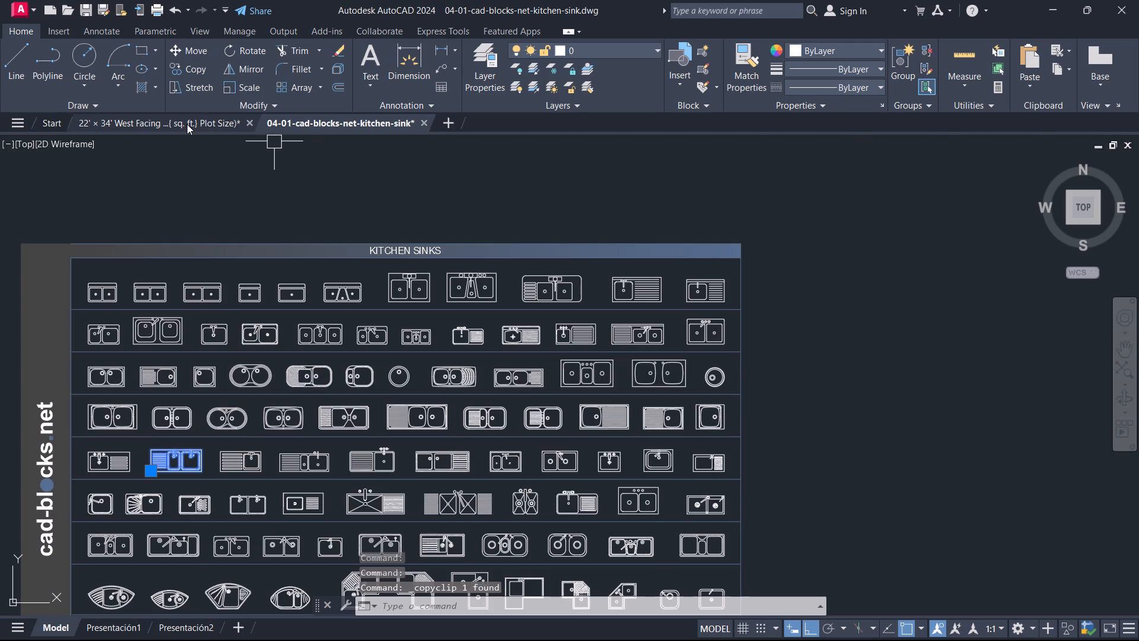
Paste the sink block into the 22' × 34' house plan drawing, in the empty space beside the plan.
click(187, 124)
key(ctrl+v)
scroll(693, 445, down, 1)
scroll(765, 434, down, 3)
middle_drag(754, 426, 139, 331)
scroll(200, 350, up, 2)
middle_drag(202, 347, 291, 441)
click(288, 415)
key(Escape)
Scale the pasted sink block down freehand to a size that suits the floor plan.
click(323, 391)
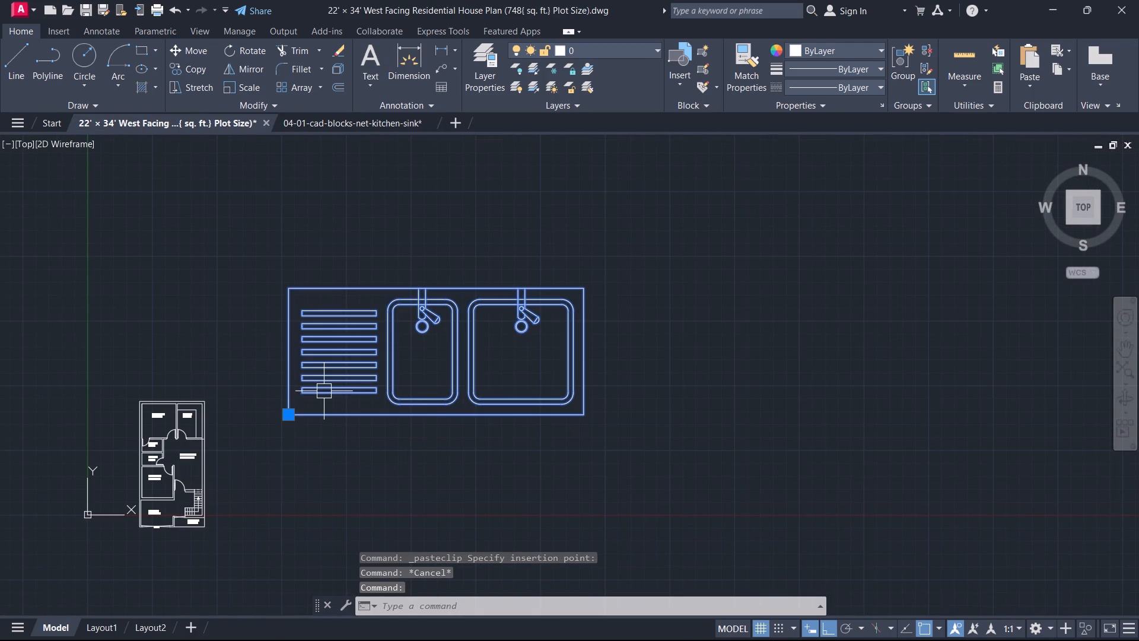
text(SC)
key(space)
scroll(325, 395, up, 2)
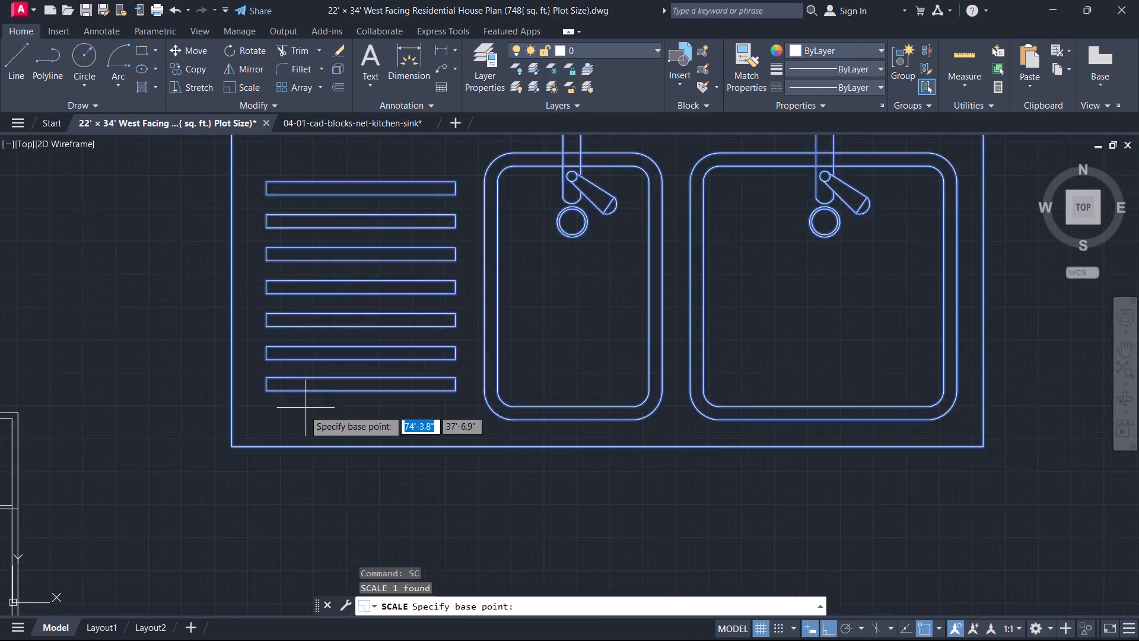
scroll(303, 412, up, 1)
click(193, 465)
click(202, 459)
key(Escape)
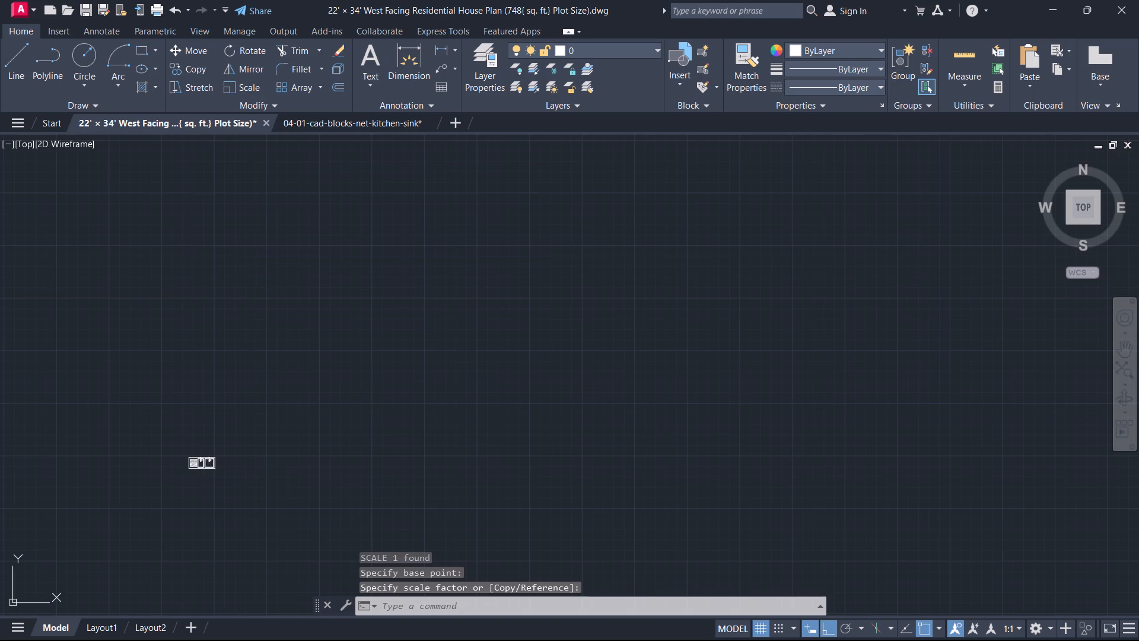
Copy the reduced sink block into the kitchen, placing it just below the upper inner wall line.
middle_drag(202, 459, 725, 375)
click(795, 456)
click(640, 280)
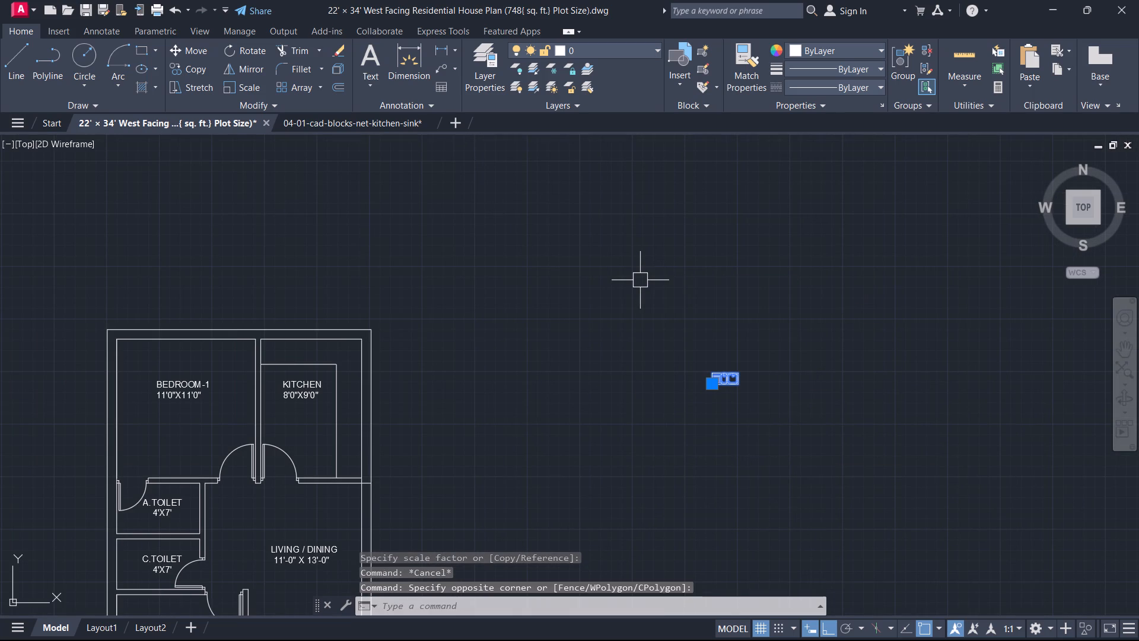
key(c)
text(O)
key(space)
scroll(718, 370, up, 2)
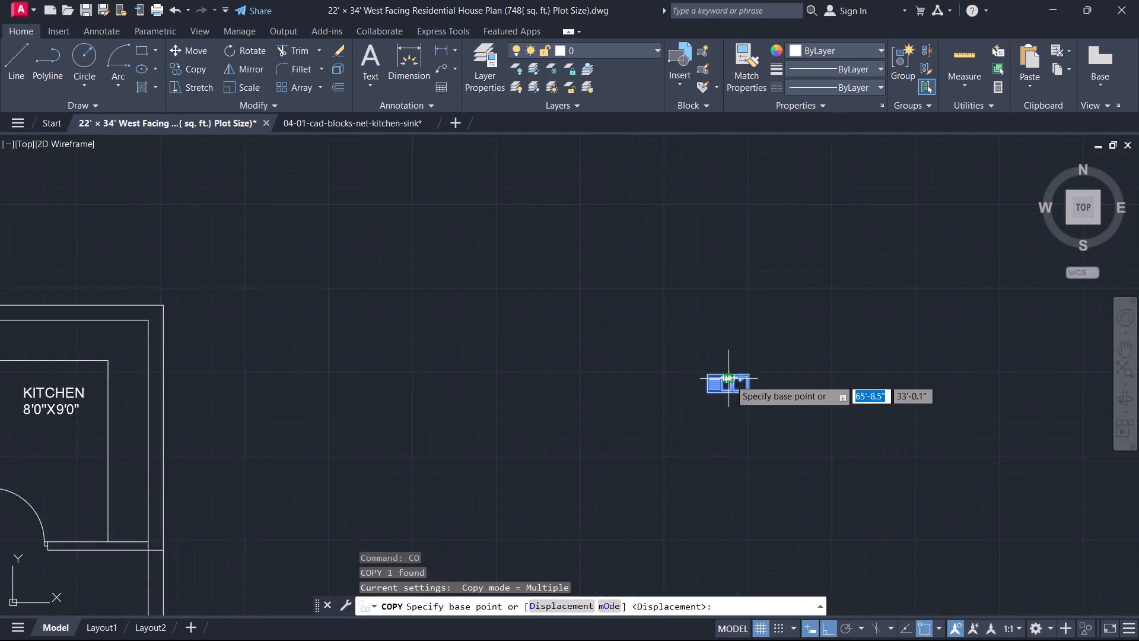
scroll(730, 379, up, 2)
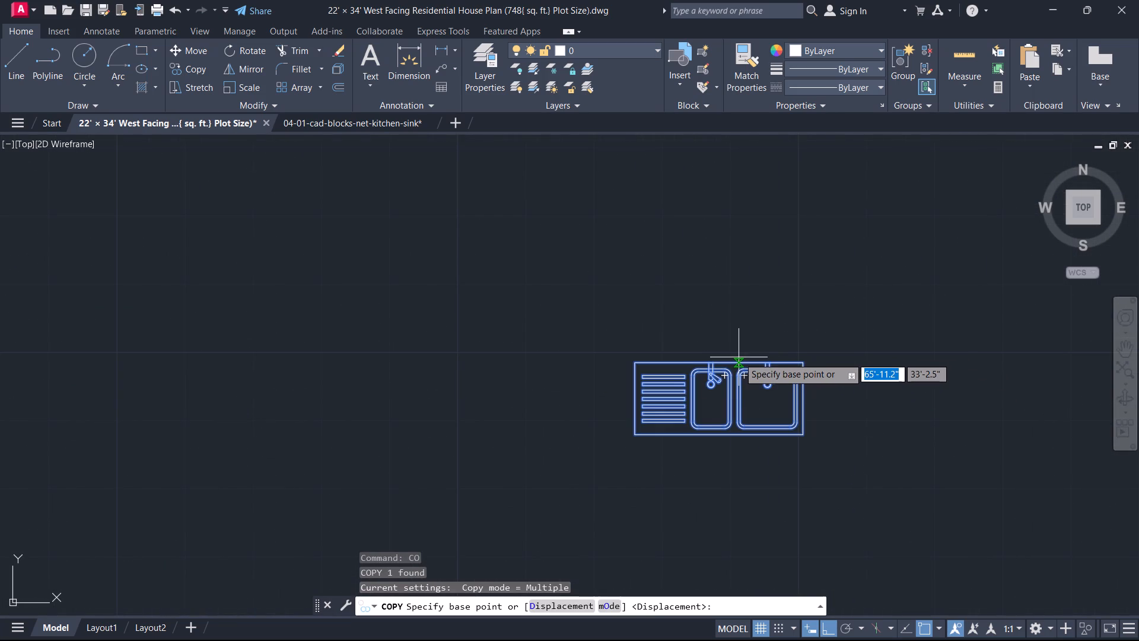
click(725, 351)
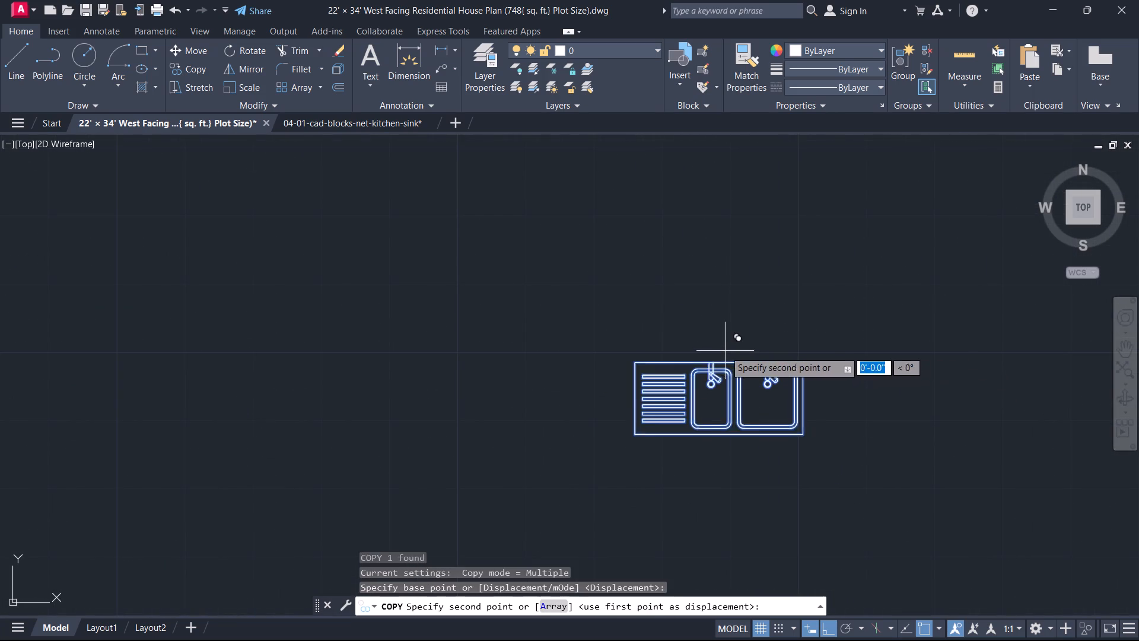
scroll(759, 412, down, 3)
middle_drag(713, 391, 1122, 413)
scroll(440, 334, up, 1)
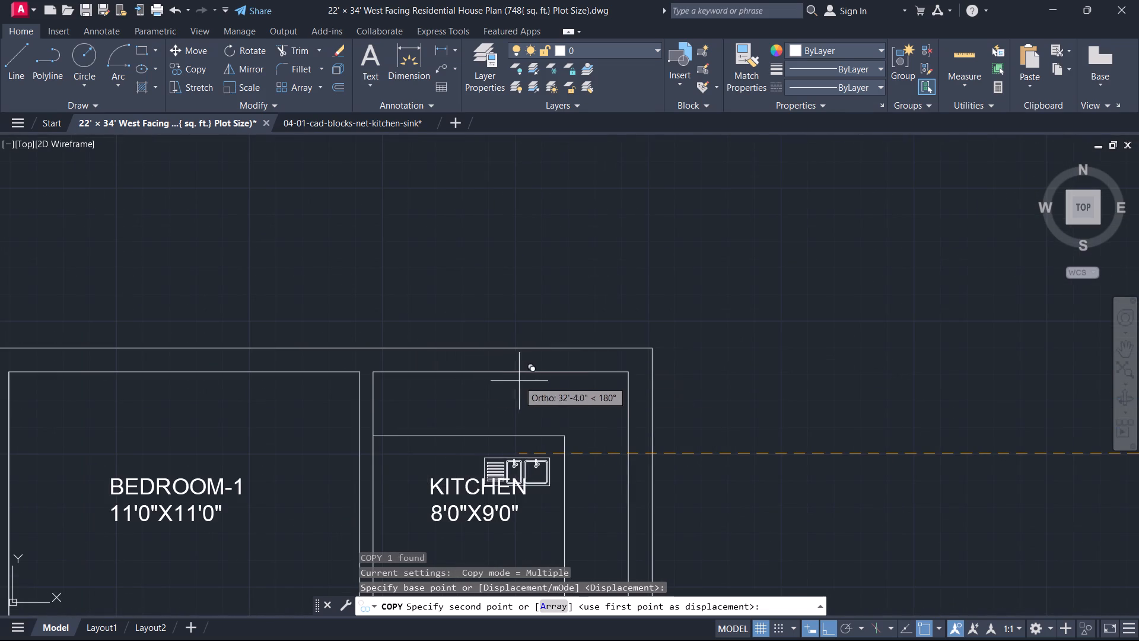
click(507, 373)
key(Escape)
Enlarge the kitchen's sink copy freehand to roughly the counter depth, scaling about a point on the upper inner wall line.
scroll(504, 404, up, 3)
middle_drag(496, 370, 499, 395)
scroll(499, 395, up, 1)
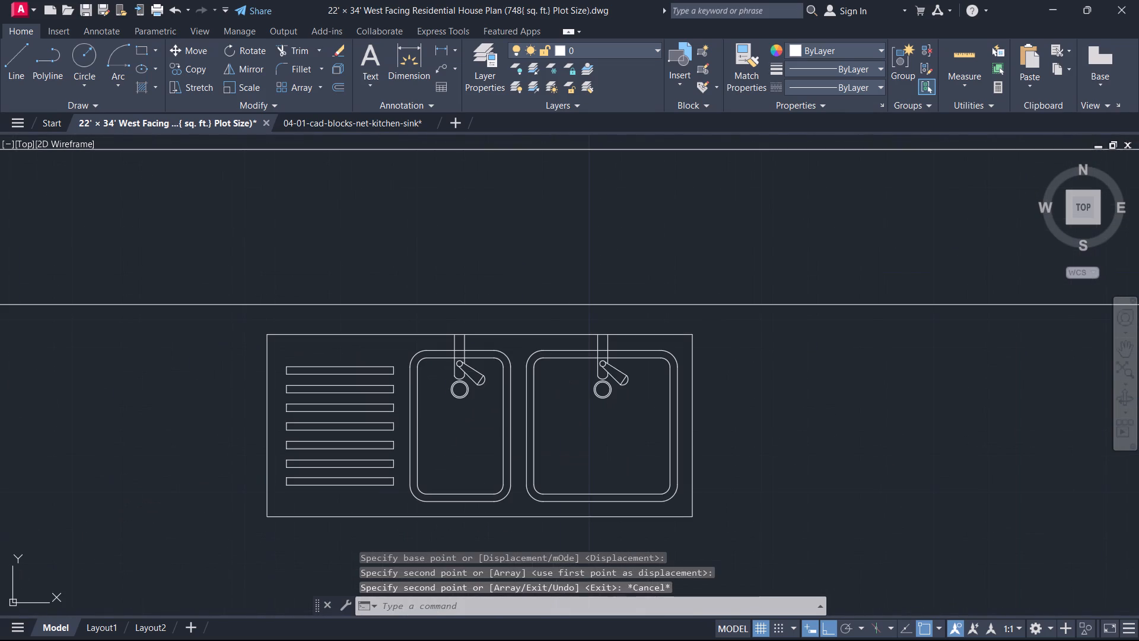
click(499, 395)
text(SC)
key(space)
click(492, 304)
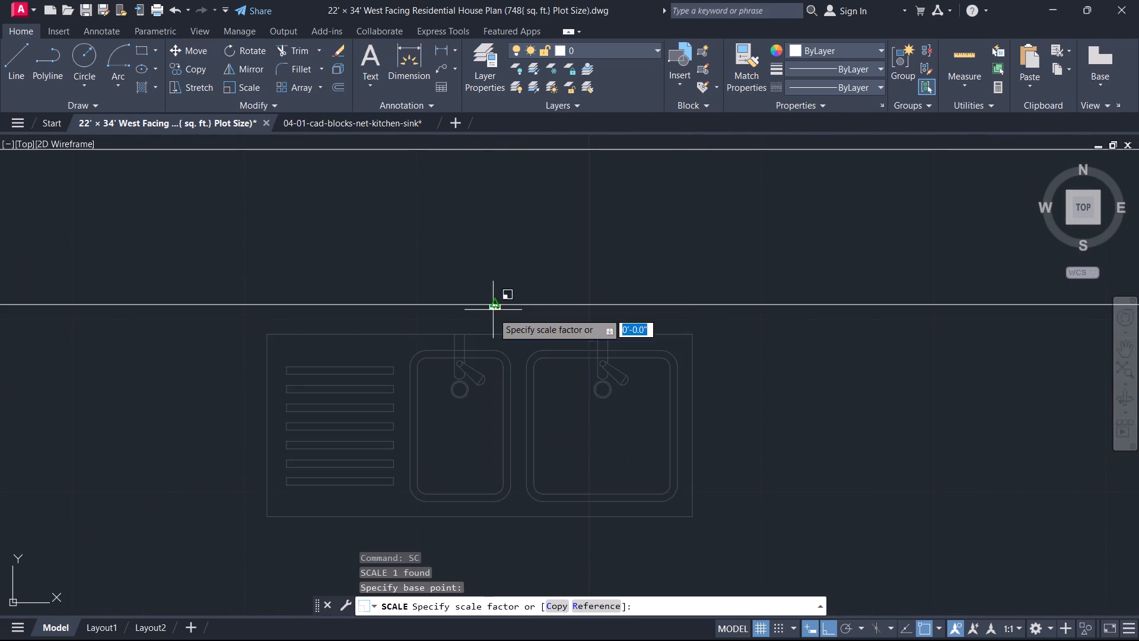
scroll(500, 345, down, 5)
scroll(511, 376, up, 2)
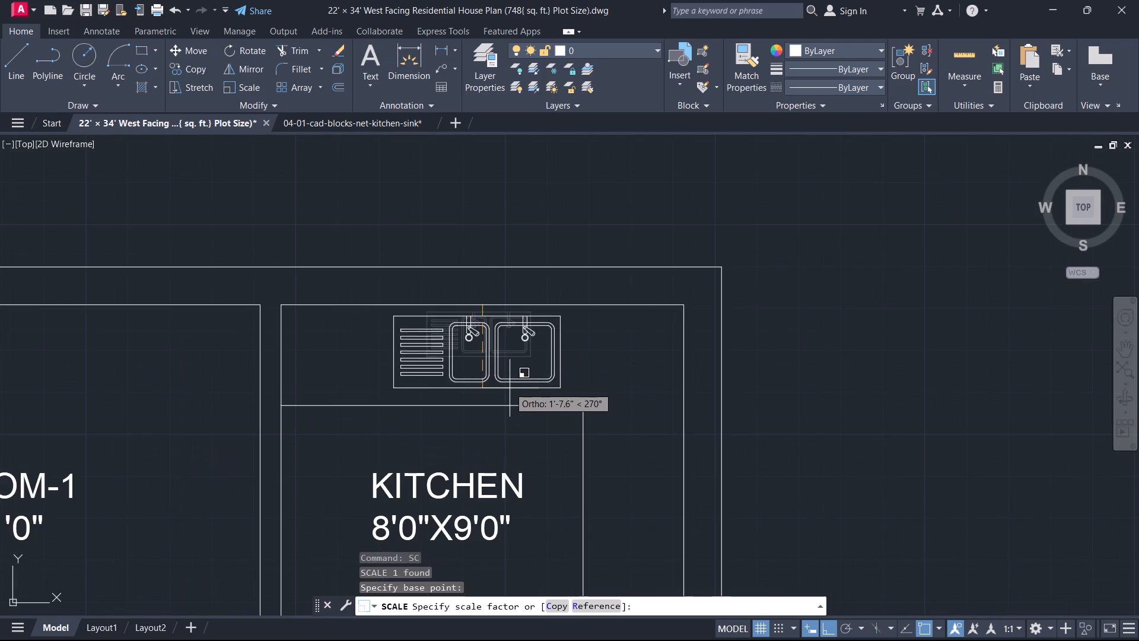
click(511, 398)
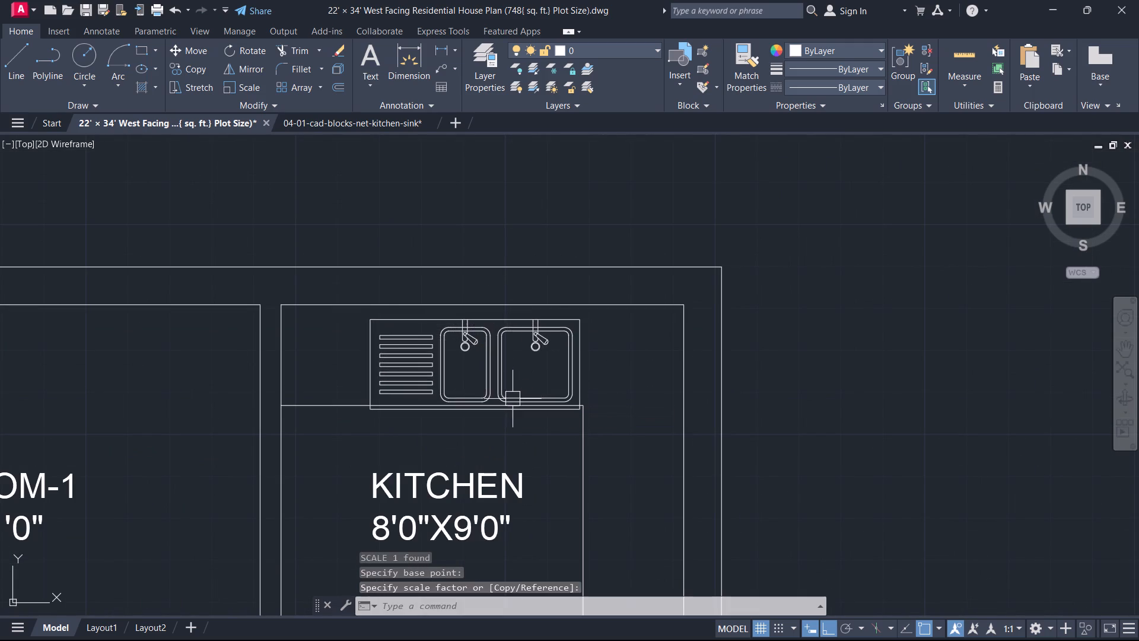
key(Escape)
Move the kitchen sink straight up about 2" so its lower edge clears the counter's front line.
click(518, 373)
click(448, 337)
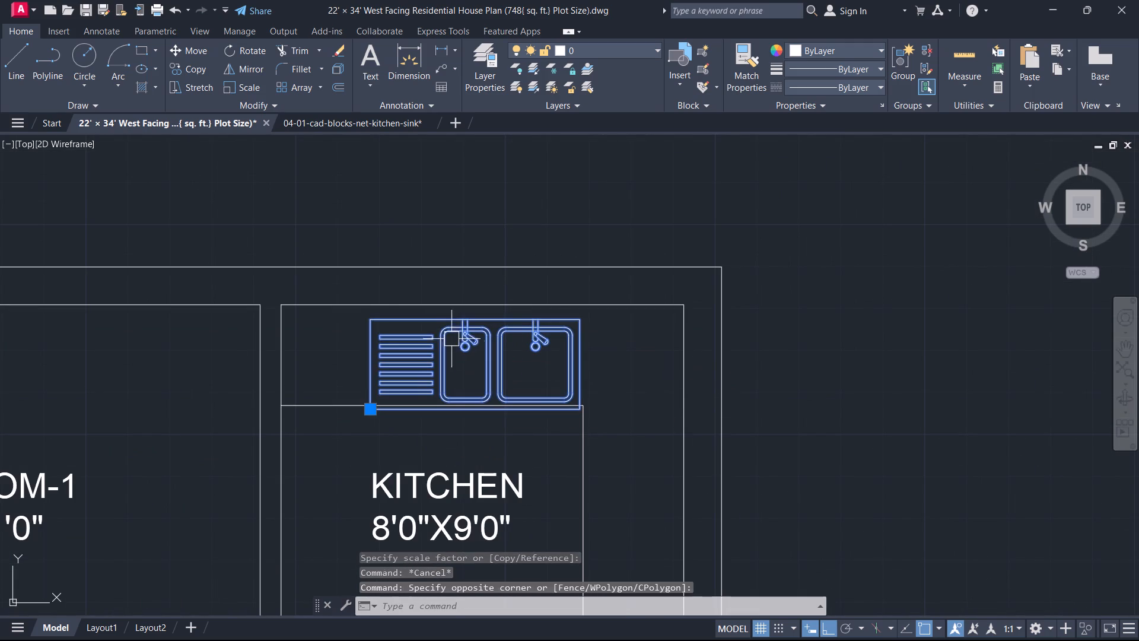
key(m)
key(space)
scroll(462, 351, up, 2)
click(471, 356)
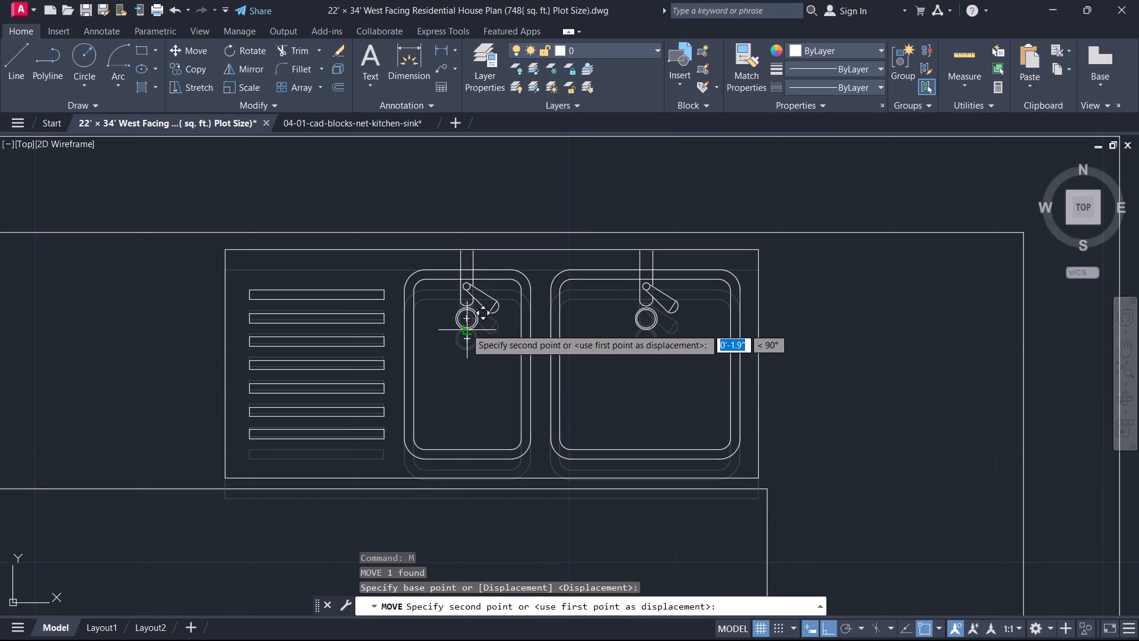
click(466, 328)
key(Escape)
Move the sink along the counter into the kitchen's upper-left corner, close to both inner wall lines.
click(569, 349)
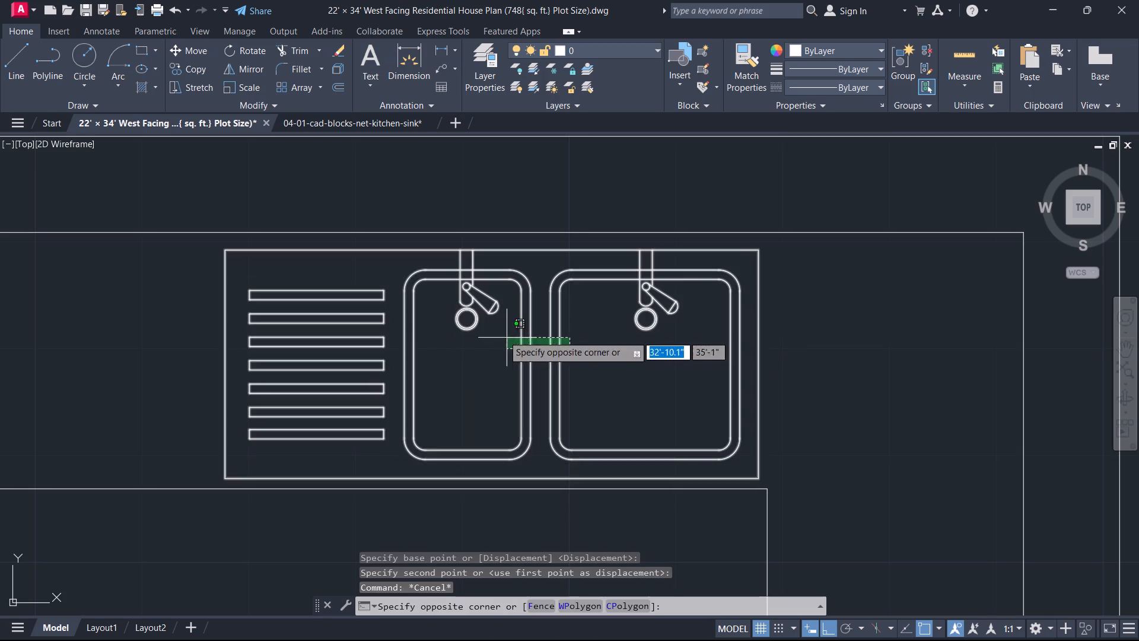
click(501, 335)
key(m)
key(space)
click(523, 336)
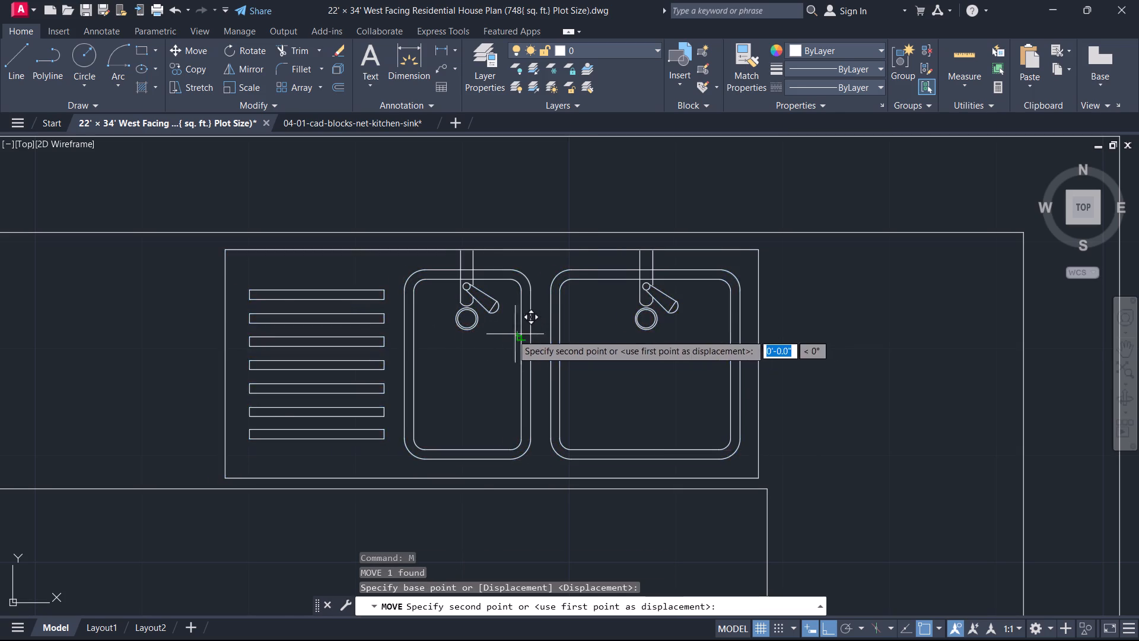
scroll(466, 334, down, 2)
middle_drag(466, 334, 882, 394)
scroll(829, 399, up, 1)
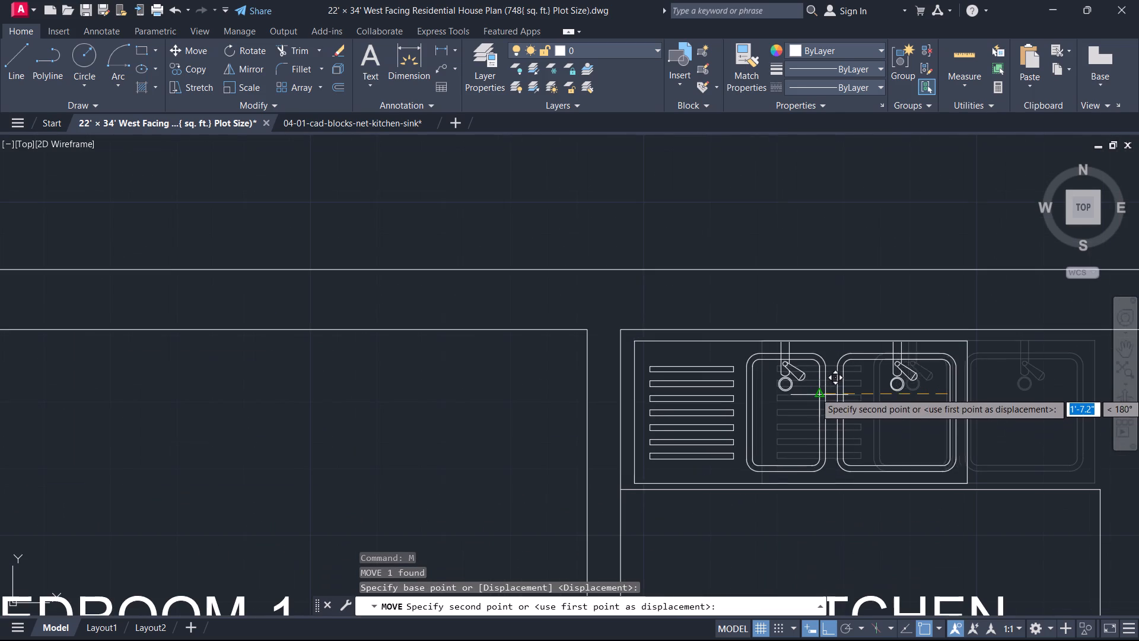
click(810, 389)
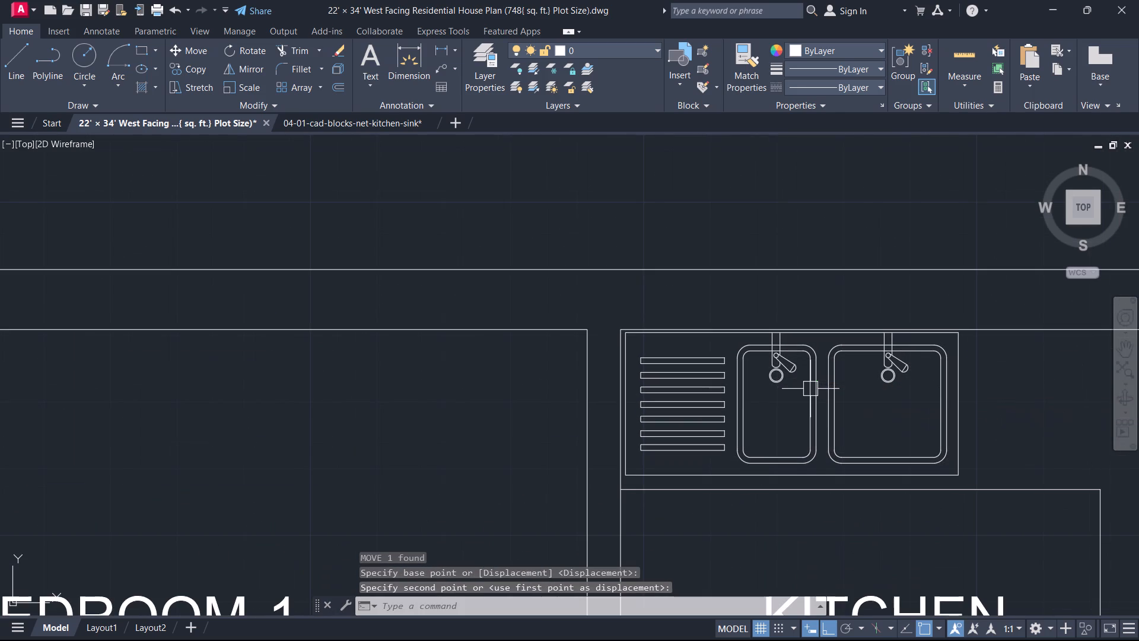
key(Escape)
Nudge the sink about 1" down and slightly right to leave a small gap from the corner walls.
middle_drag(812, 393, 749, 397)
scroll(754, 407, up, 2)
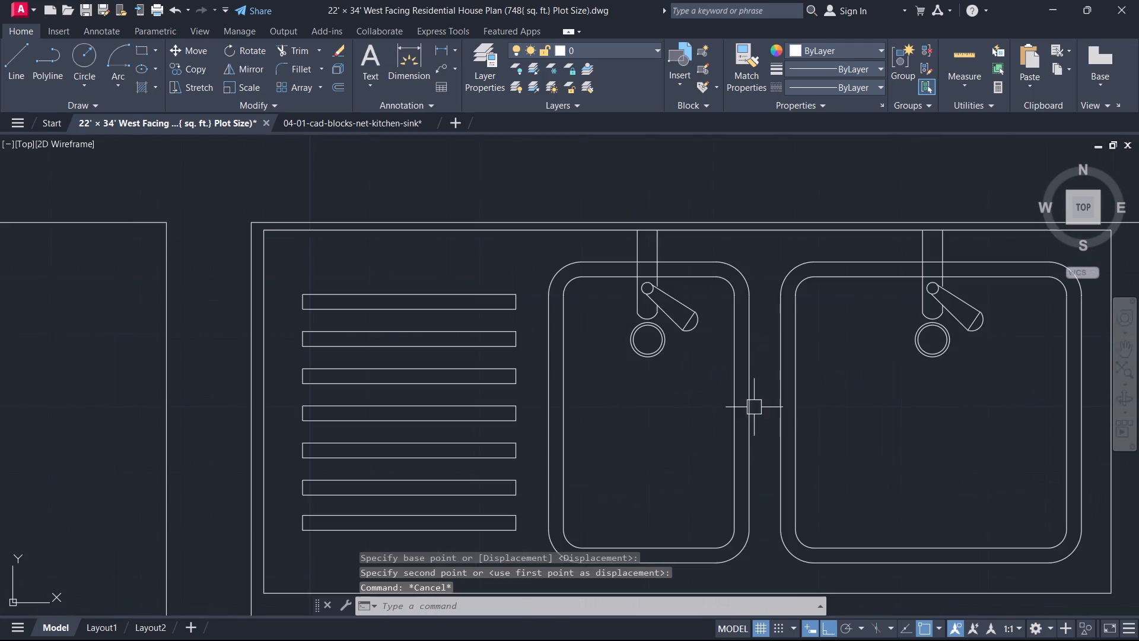
click(754, 407)
text(M)
key(space)
click(721, 399)
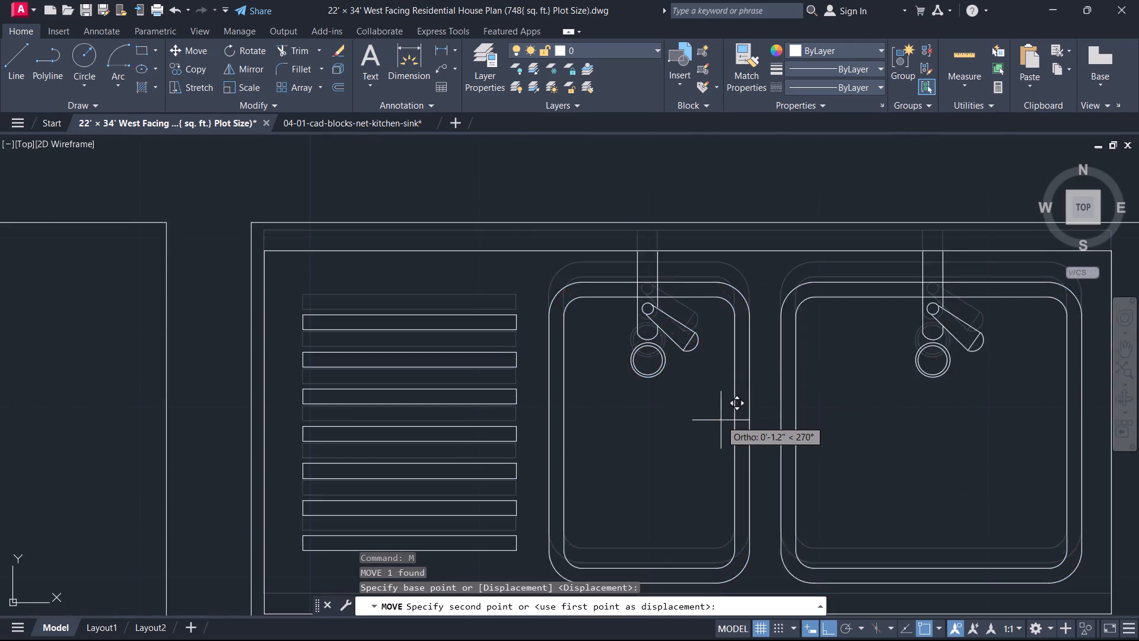
scroll(720, 426, up, 4)
scroll(723, 397, down, 5)
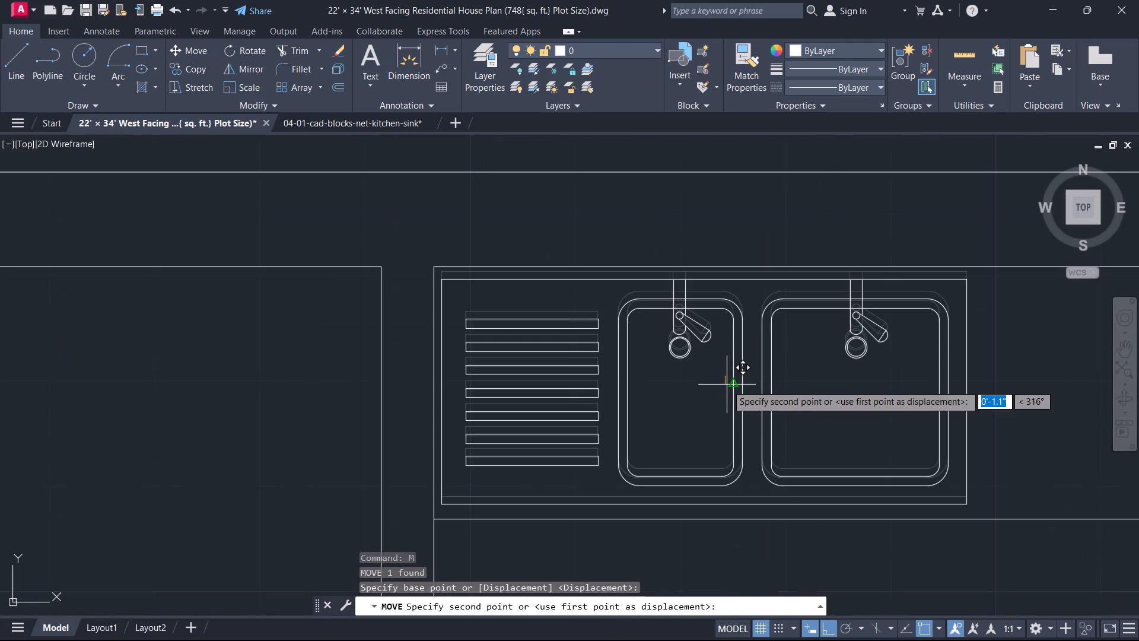
click(727, 385)
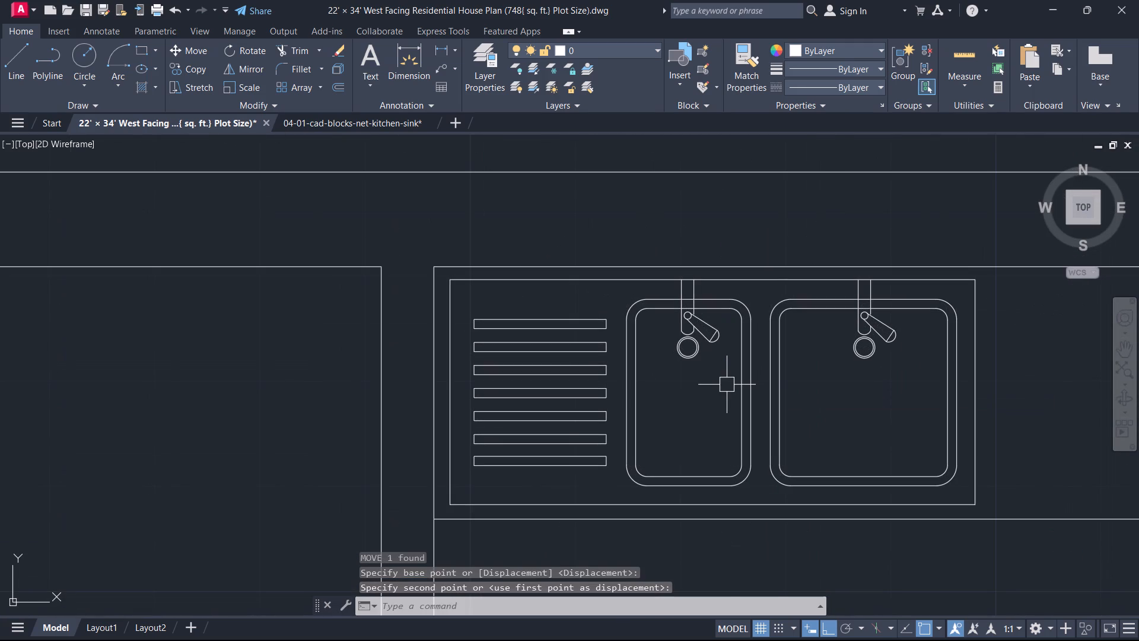
Close the 04-01-cad-blocks-net-kitchen-sink drawing without saving its changes.
scroll(727, 385, down, 2)
middle_drag(727, 385, 609, 369)
scroll(807, 373, down, 1)
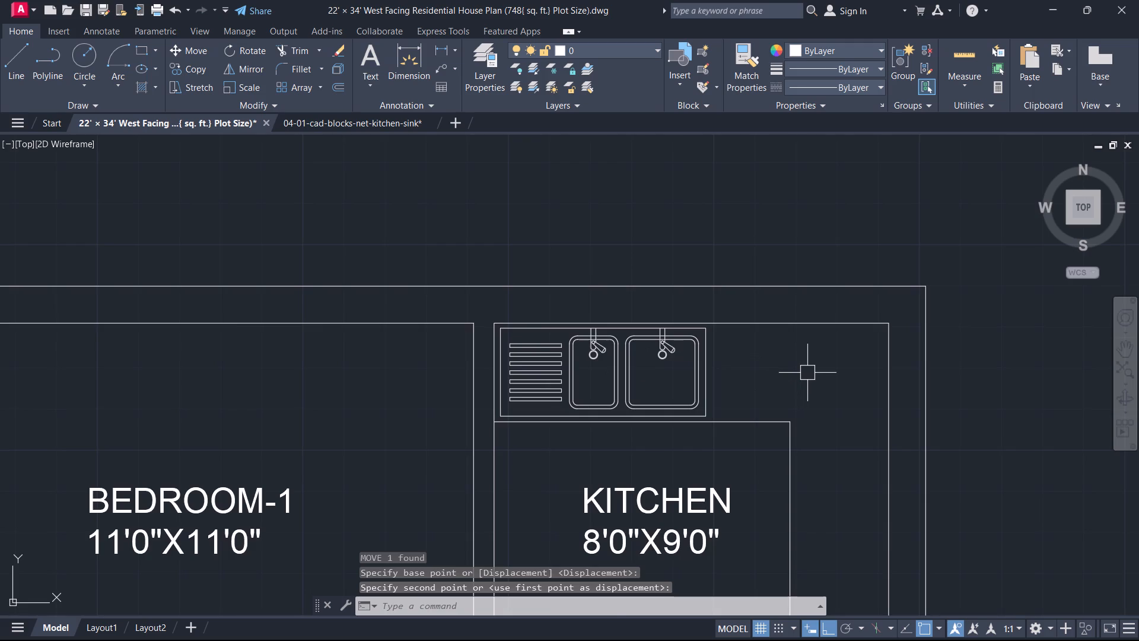
middle_drag(759, 388, 610, 375)
scroll(602, 363, down, 1)
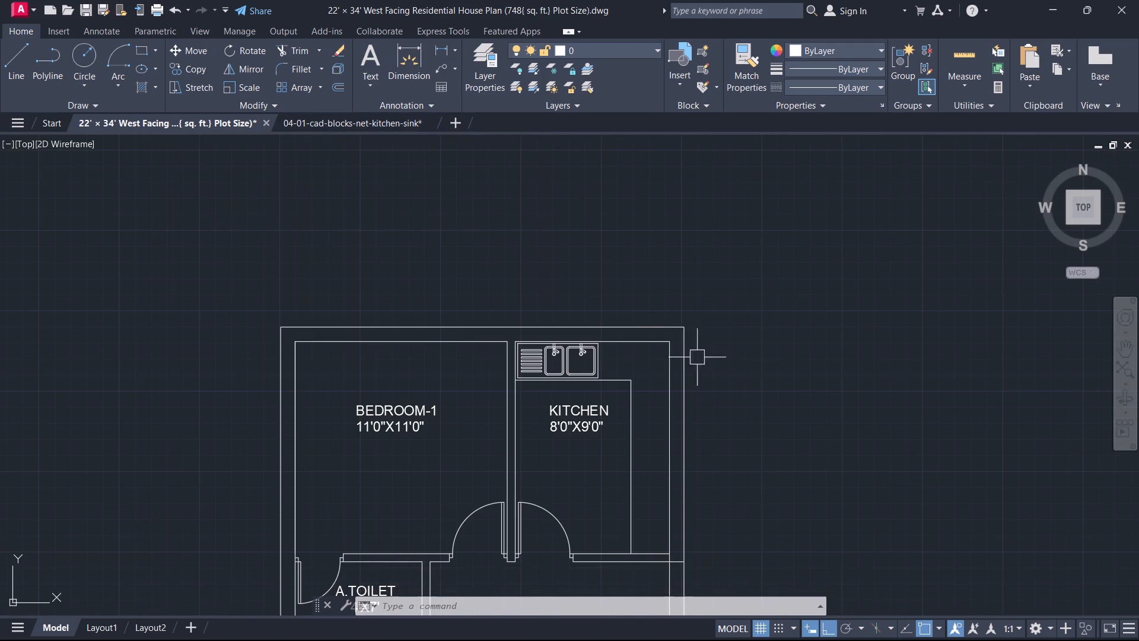
scroll(628, 322, down, 1)
middle_drag(625, 320, 848, 247)
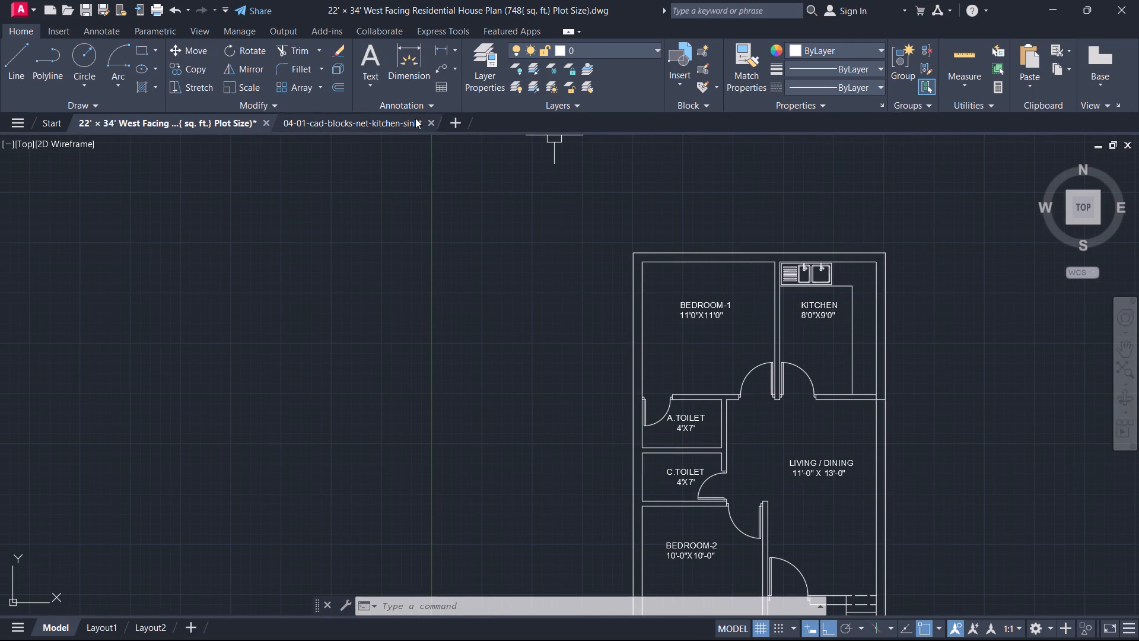
click(434, 121)
scroll(413, 302, down, 1)
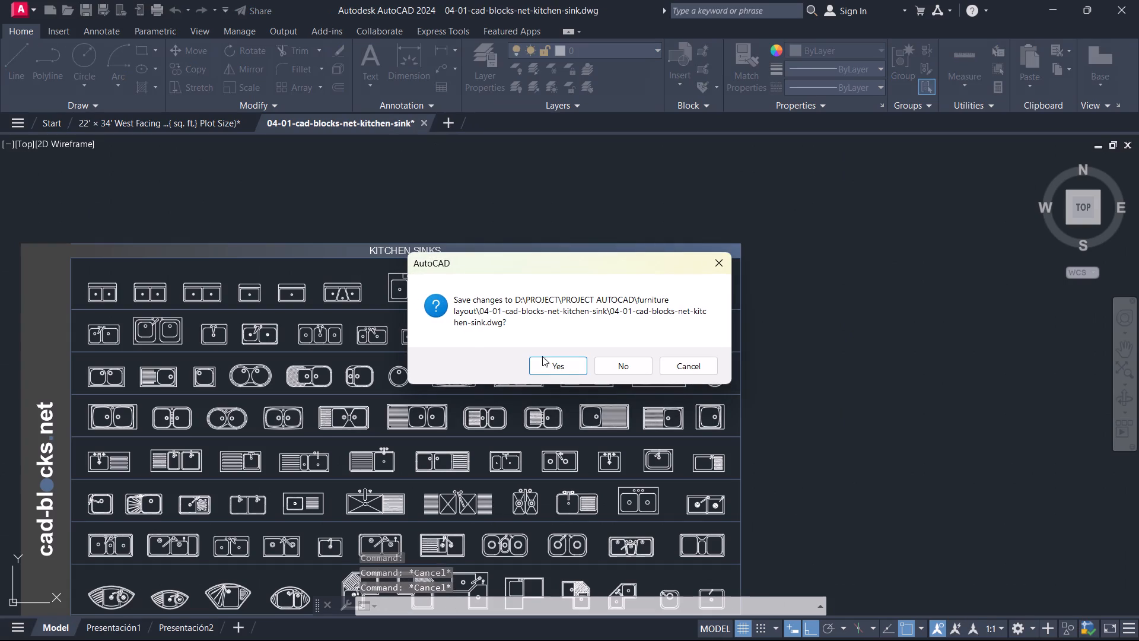
click(606, 369)
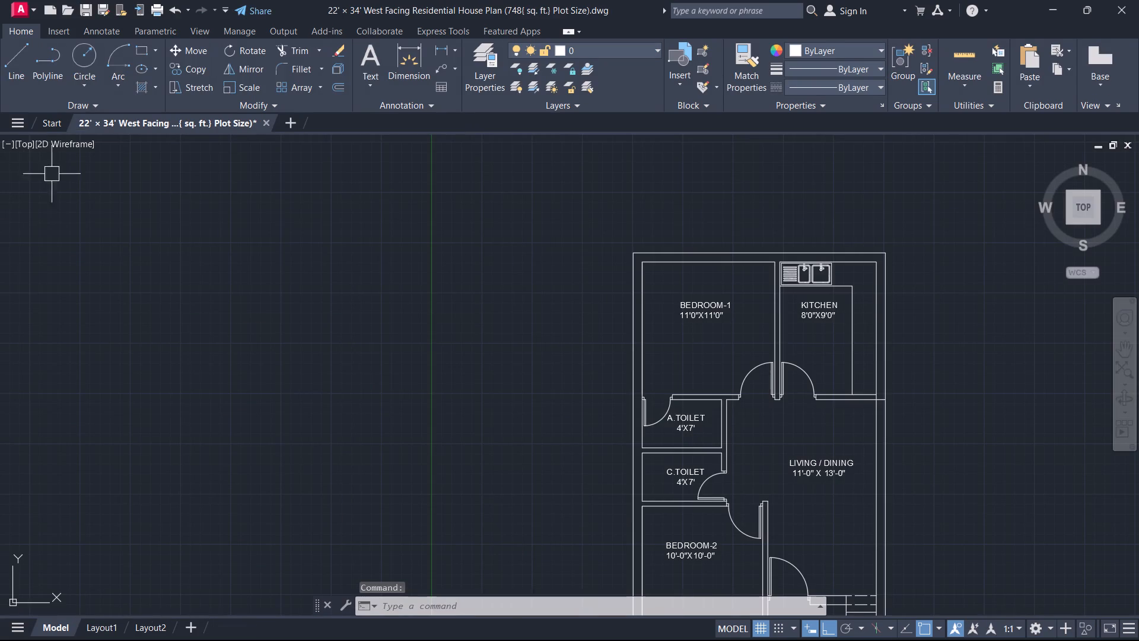
Open the recent 04-03-cad-blocks-net-rangues drawing of stove blocks.
click(50, 124)
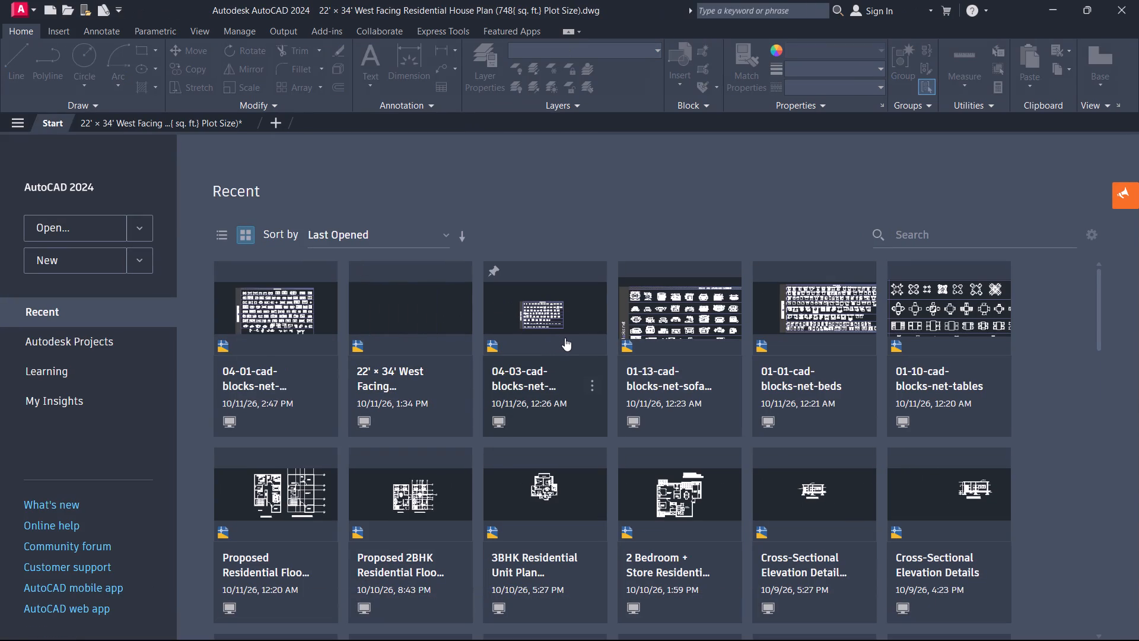
click(565, 338)
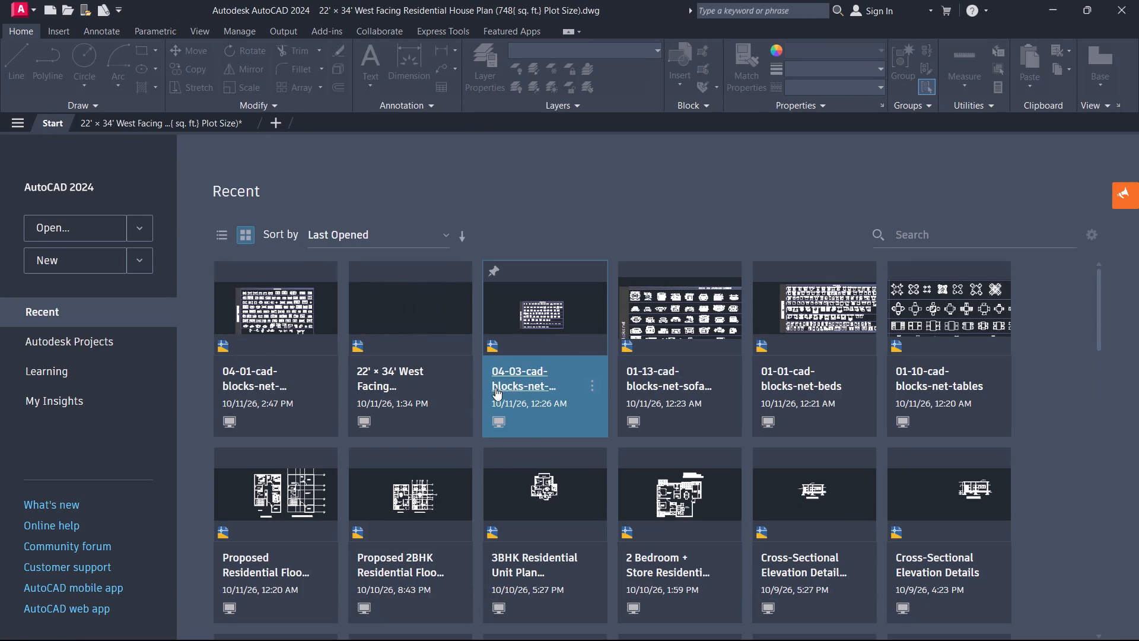
click(517, 379)
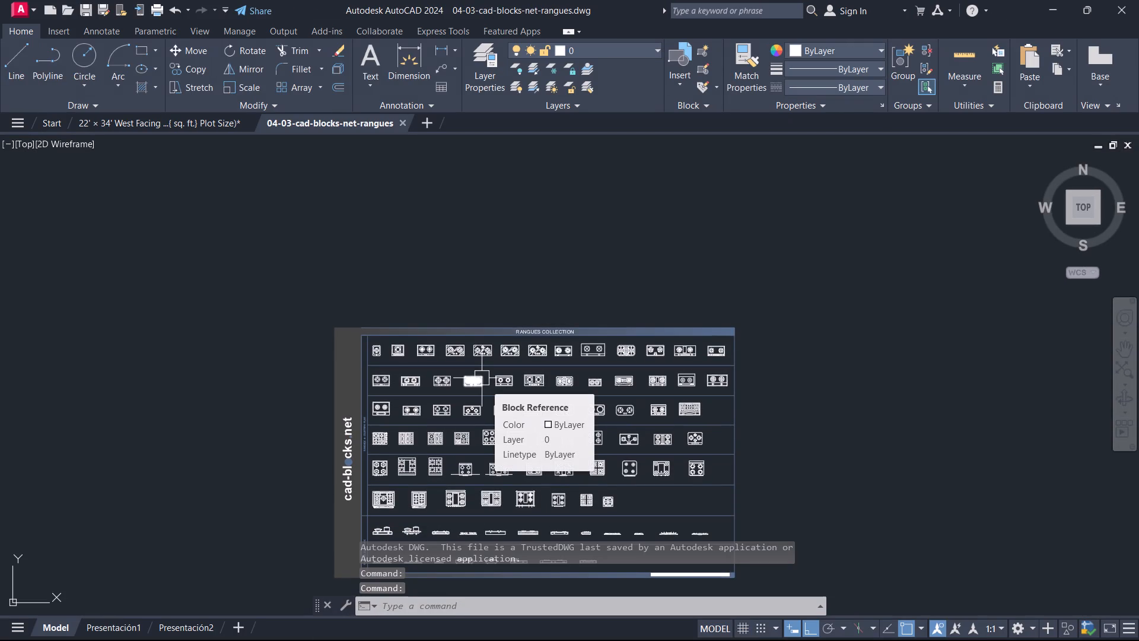
Copy a rectangular two-burner stove block with two knobs from the top row of the rangues collection.
scroll(667, 342, up, 2)
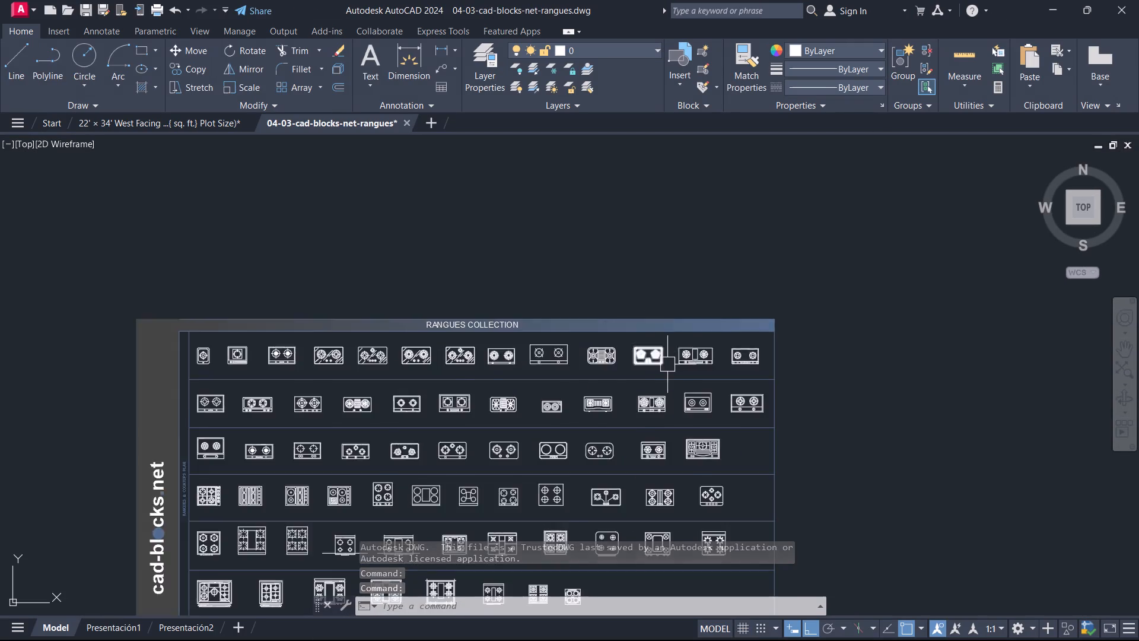
scroll(667, 364, up, 1)
scroll(564, 372, up, 1)
middle_drag(562, 372, 740, 356)
middle_drag(870, 358, 1007, 351)
scroll(497, 390, down, 2)
middle_drag(498, 390, 502, 392)
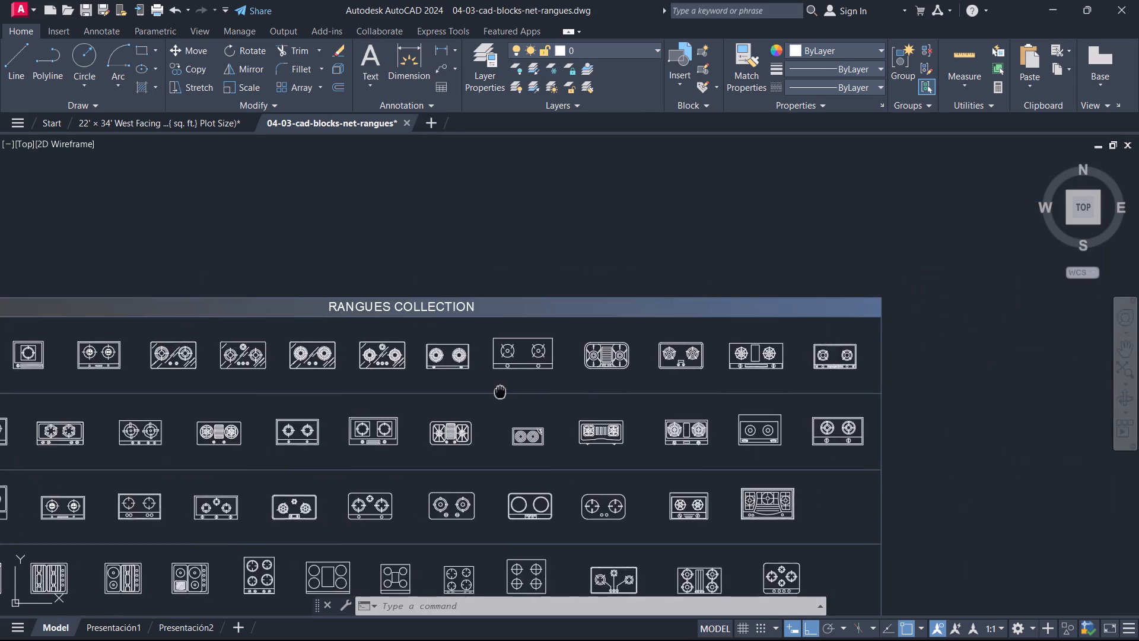
middle_drag(502, 392, 728, 380)
scroll(623, 378, up, 2)
middle_drag(432, 357, 625, 387)
scroll(446, 366, up, 1)
drag(625, 387, 616, 373)
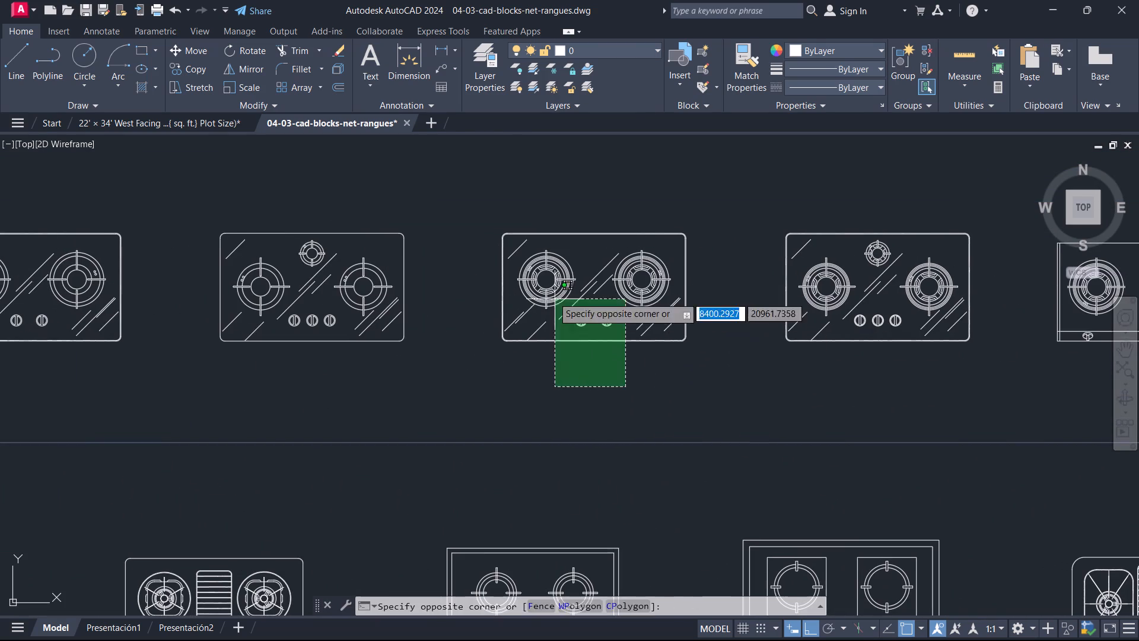
click(552, 296)
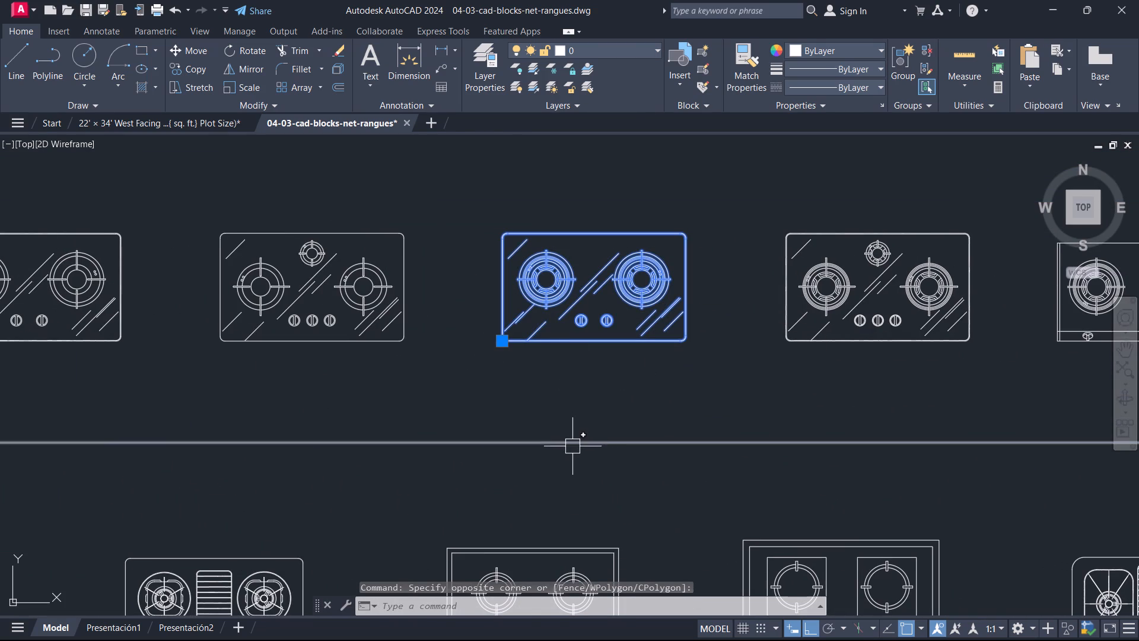
key(ctrl+c)
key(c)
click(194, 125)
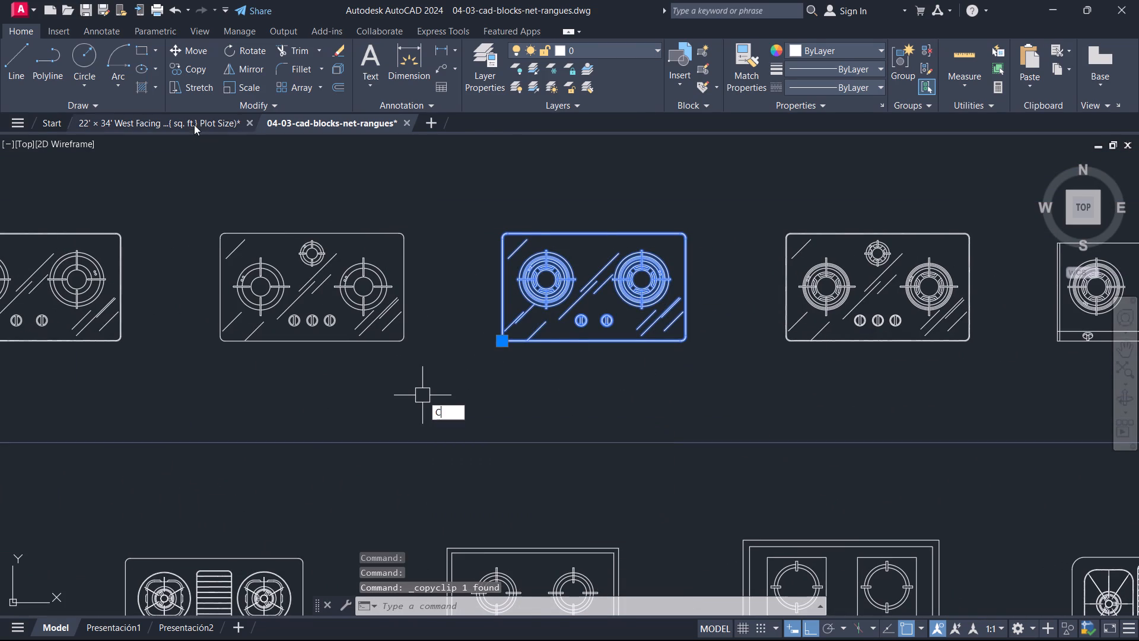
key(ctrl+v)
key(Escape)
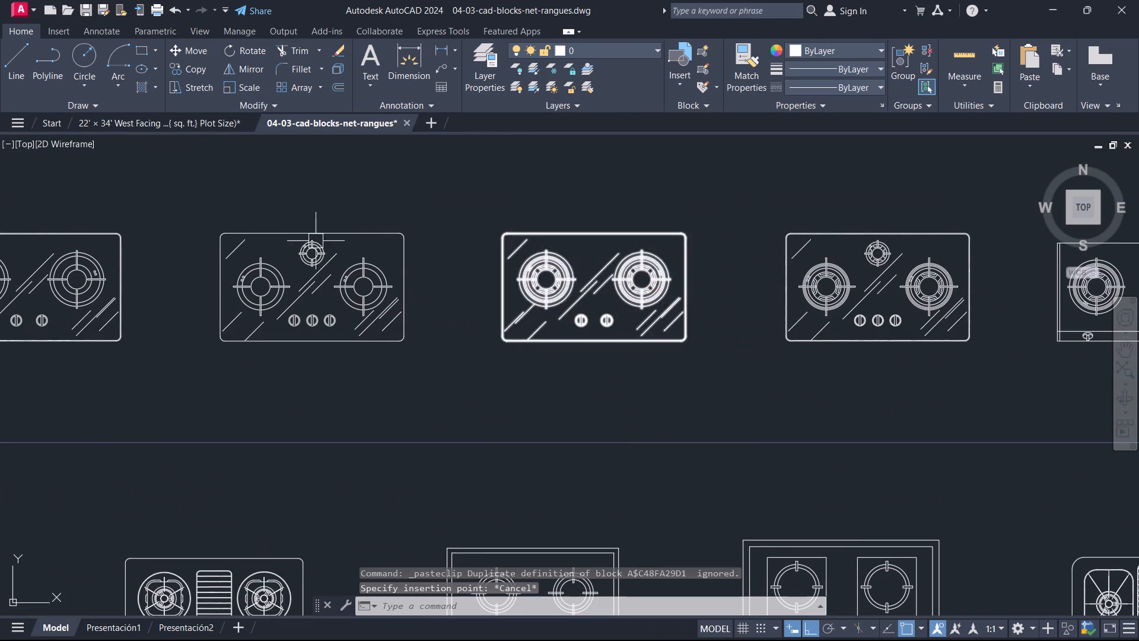
Paste the stove block into the 22' × 34' house plan drawing, in the empty space beside the plan.
click(192, 124)
key(ctrl+v)
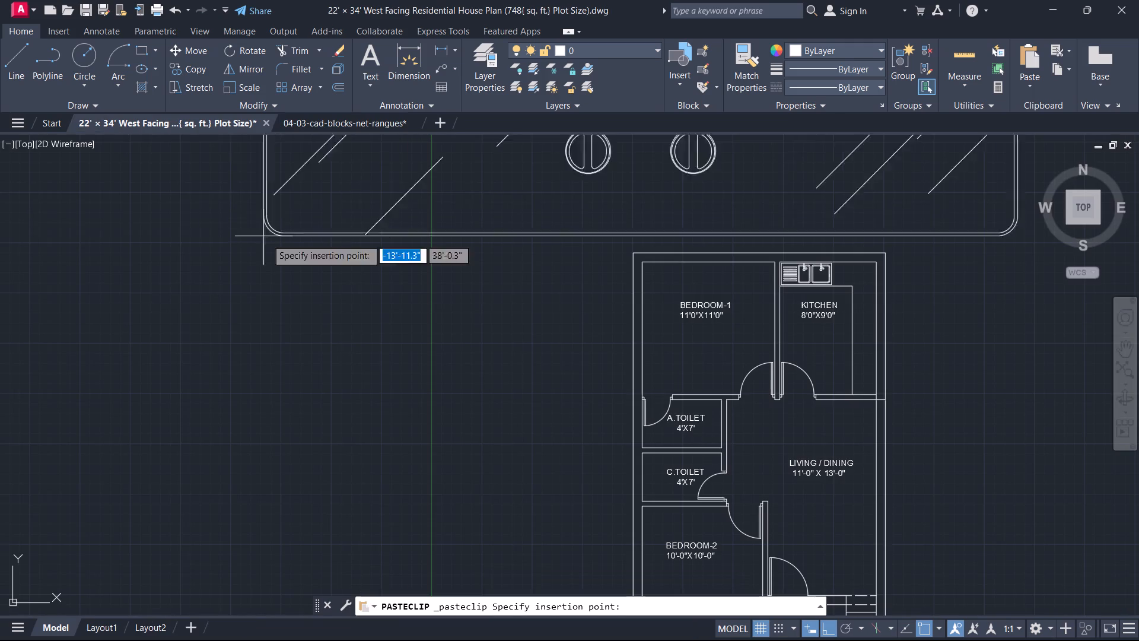
scroll(310, 266, down, 6)
scroll(638, 365, up, 5)
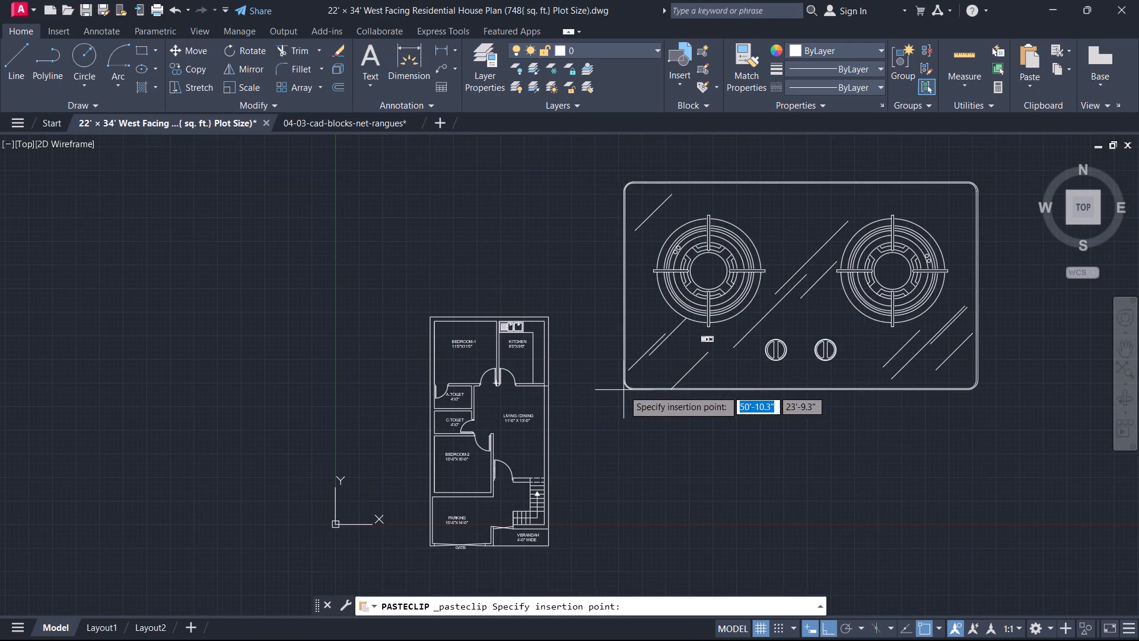
click(625, 389)
key(Escape)
Scale the pasted stove block down freehand to a size that suits the kitchen counter.
click(668, 381)
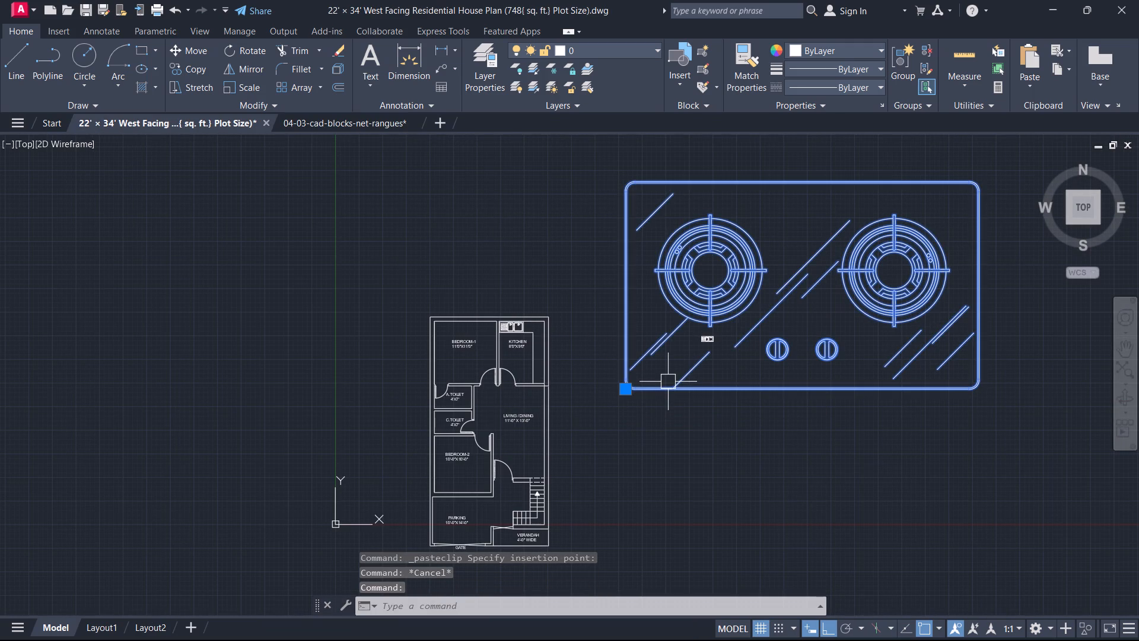
text(SC)
key(space)
click(669, 385)
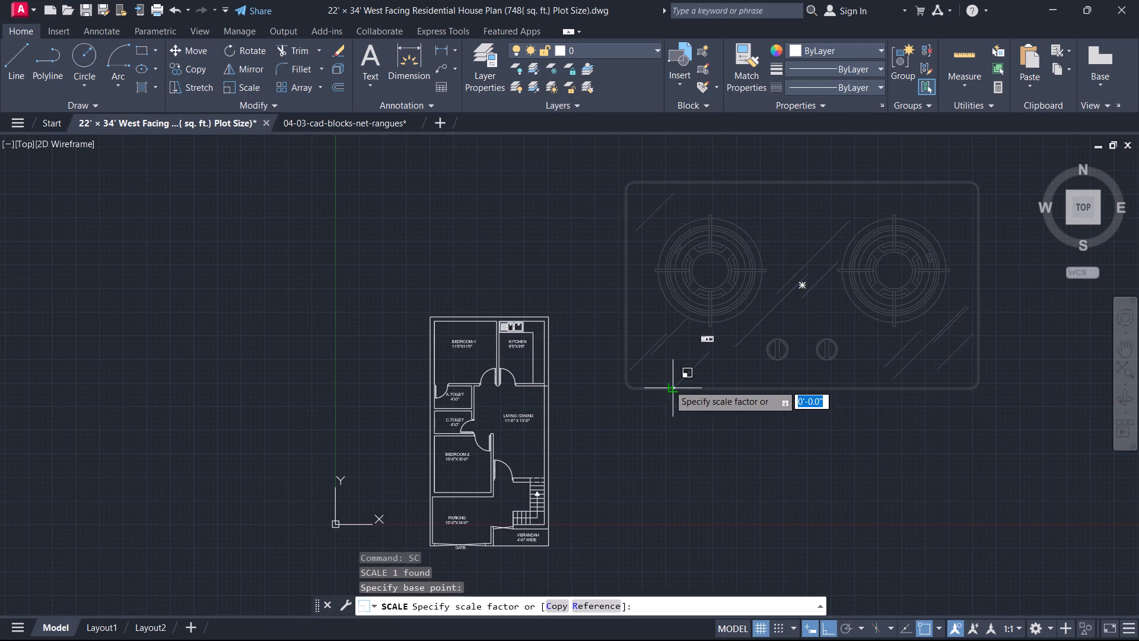
scroll(669, 385, up, 2)
click(679, 382)
key(Escape)
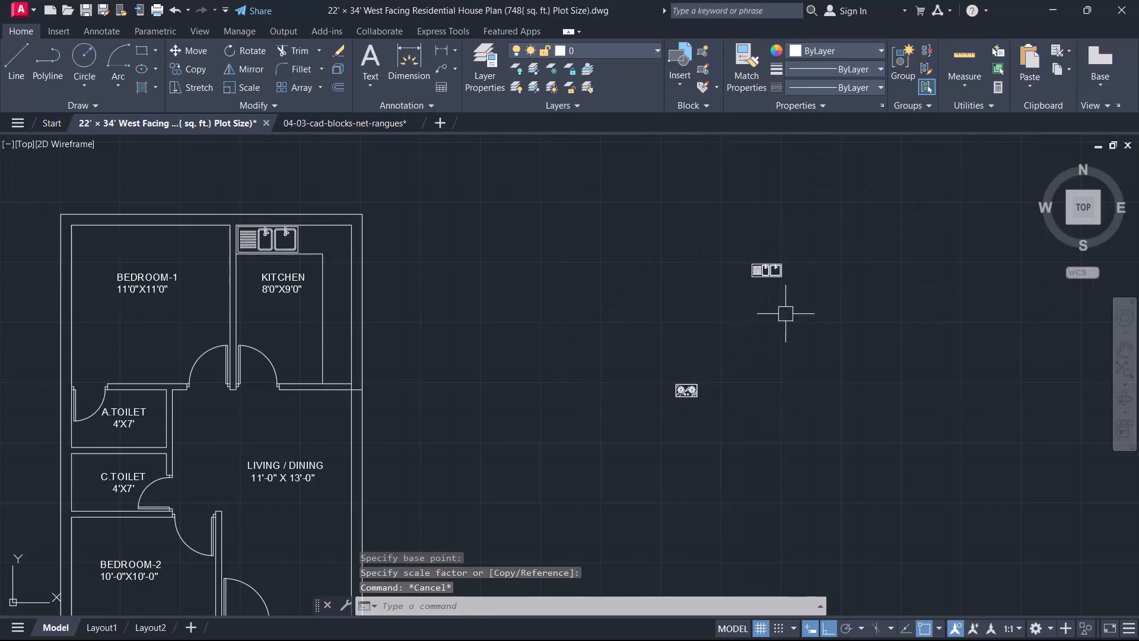
Delete the leftover sink block lying outside the house plan.
click(788, 313)
click(733, 239)
key(Delete)
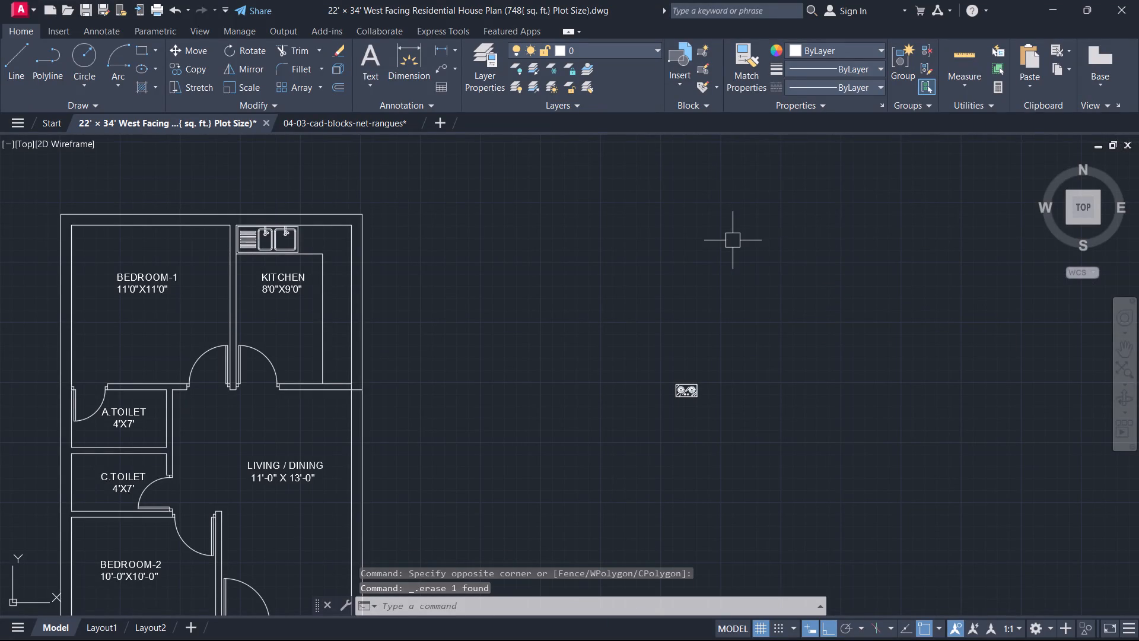
Rotate the stove block a quarter turn clockwise so it stands vertically.
drag(759, 468, 743, 450)
click(630, 328)
key(r)
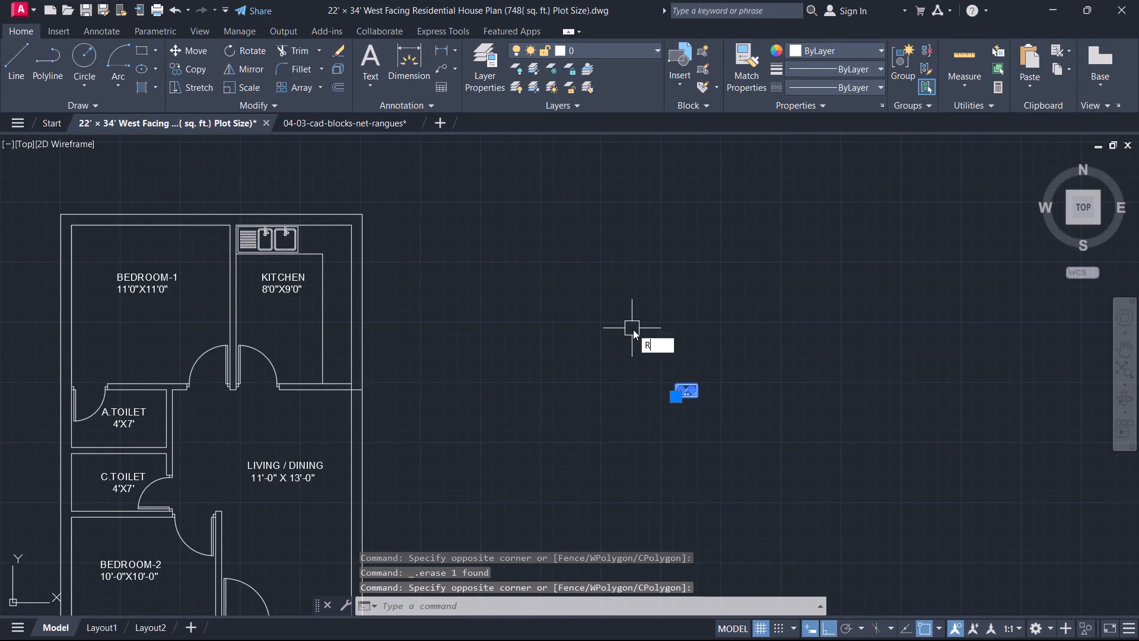
text(O)
key(space)
click(798, 343)
click(812, 532)
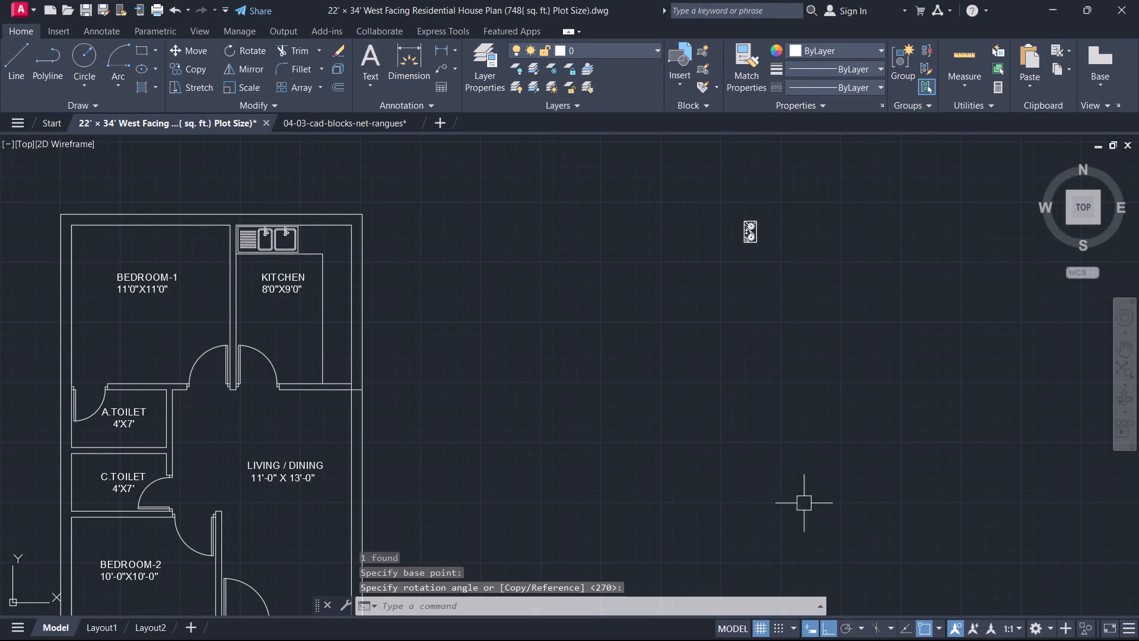
Move the vertical stove block from outside the plan onto the kitchen counter along the east wall.
drag(793, 256, 781, 249)
click(725, 204)
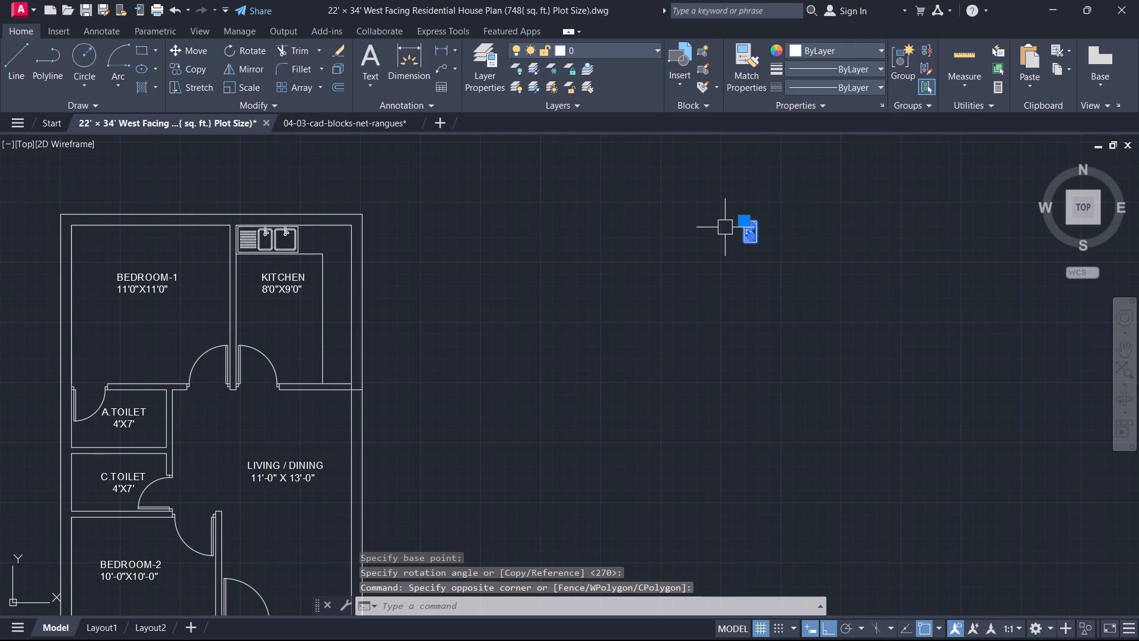
key(m)
key(space)
scroll(747, 239, up, 5)
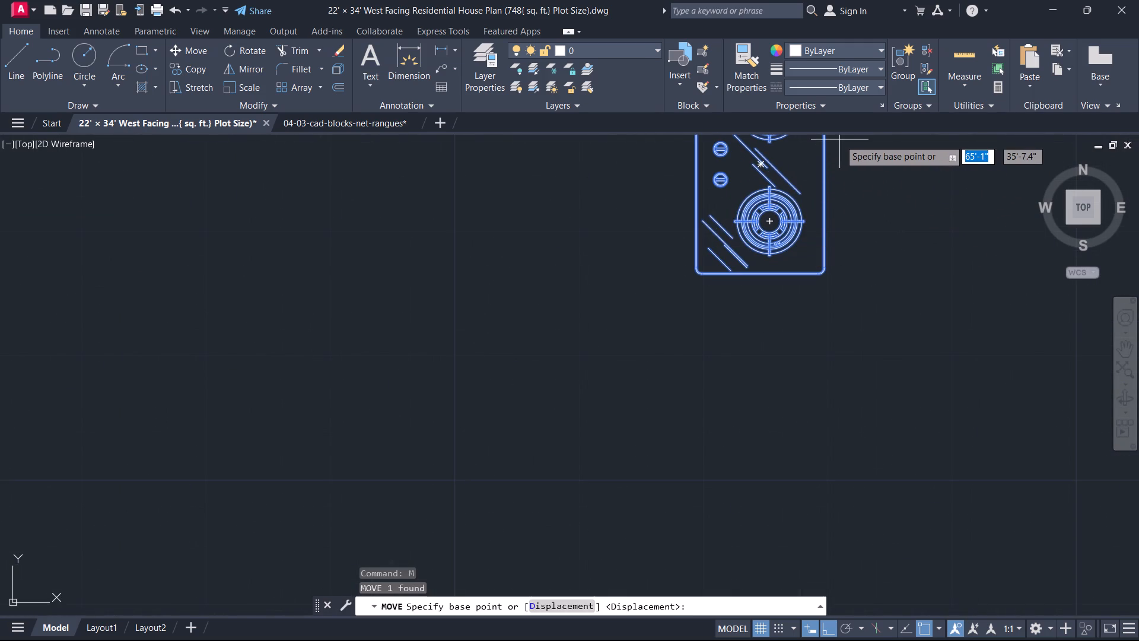
click(838, 138)
scroll(755, 242, down, 6)
middle_drag(745, 254, 1122, 283)
scroll(1015, 377, up, 2)
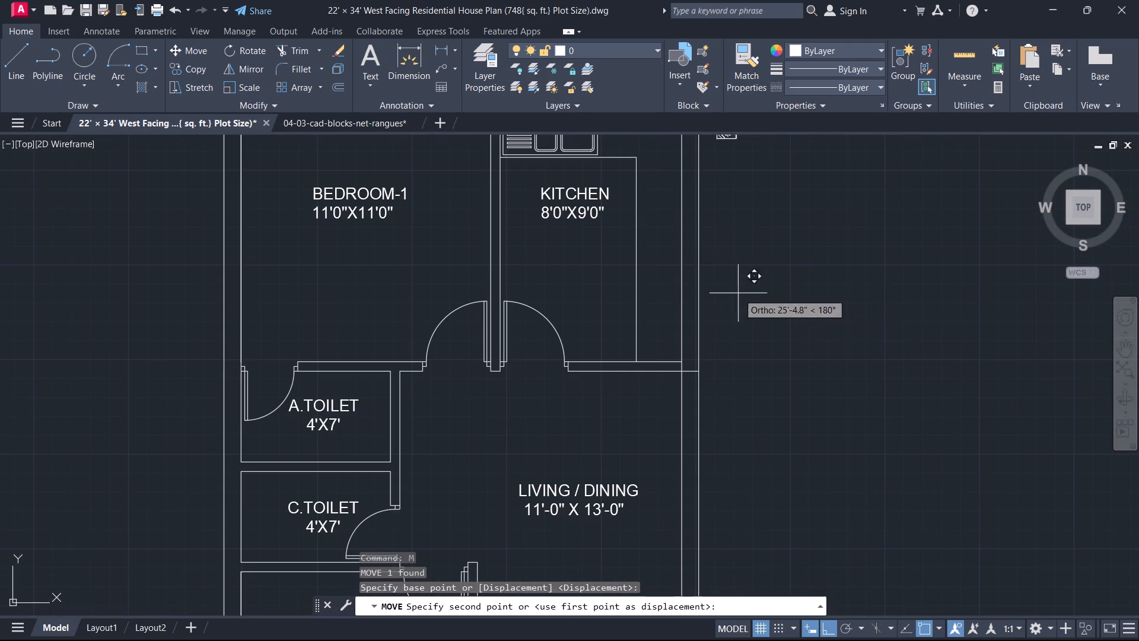
click(682, 238)
key(Escape)
Scale the stove block up freehand from the wall side so it nearly fills the counter's width.
scroll(665, 241, up, 3)
middle_drag(665, 241, 688, 300)
click(687, 300)
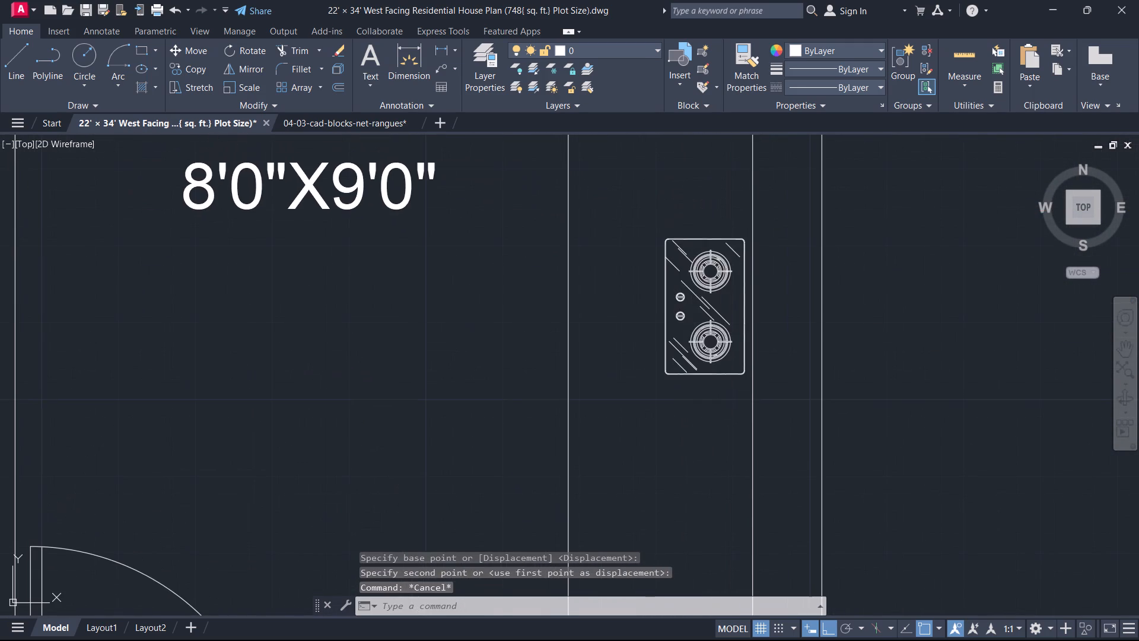
text(SC)
key(space)
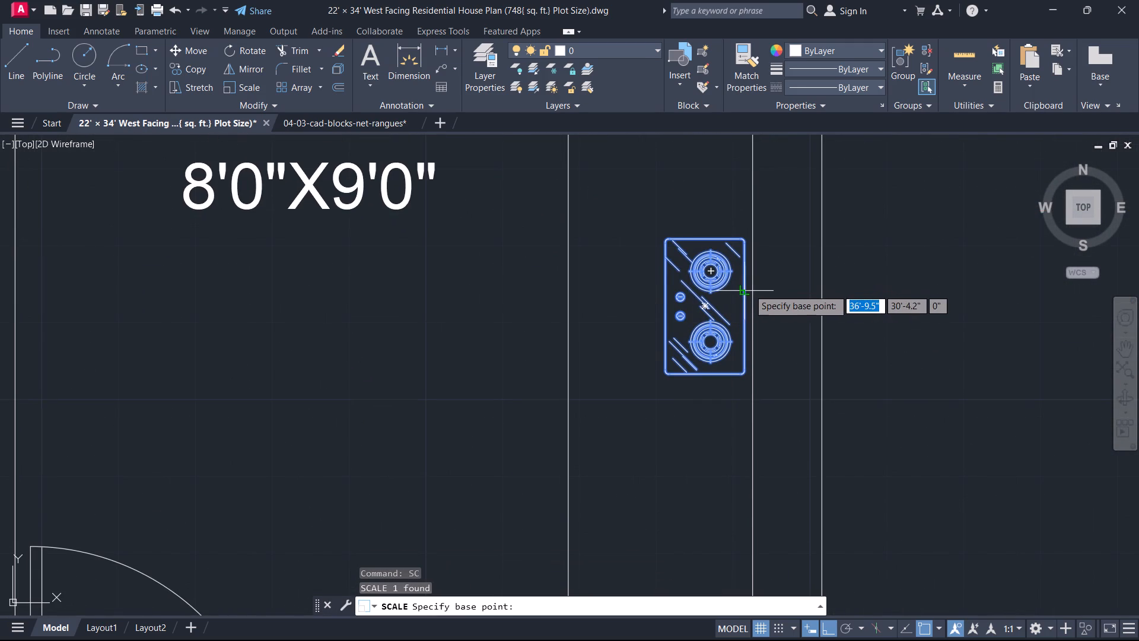
click(753, 296)
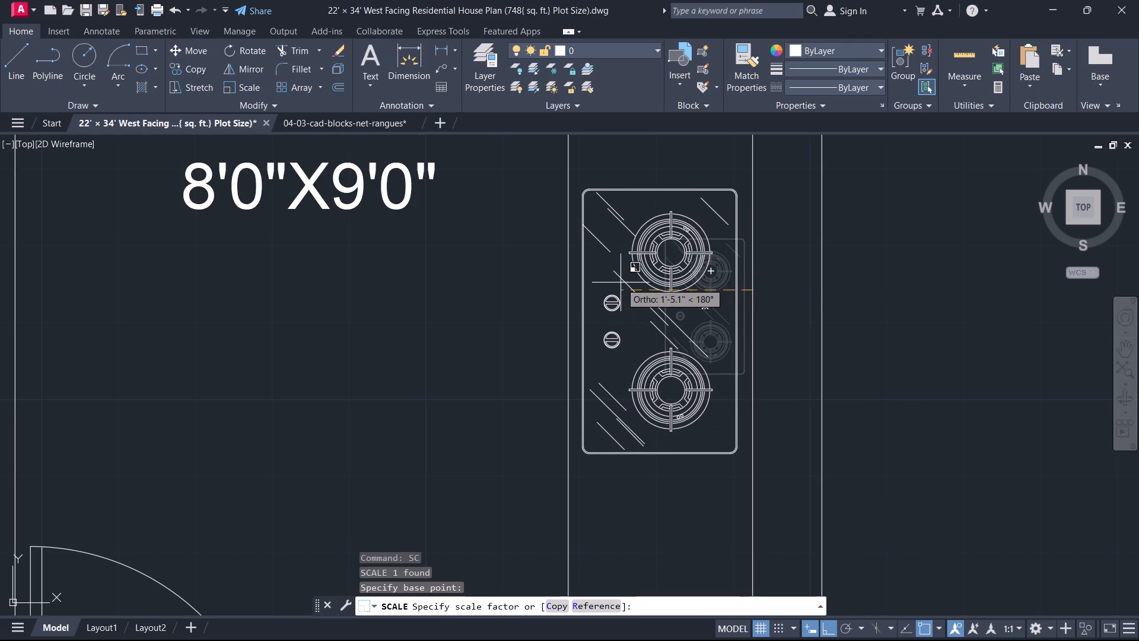
click(619, 281)
key(Escape)
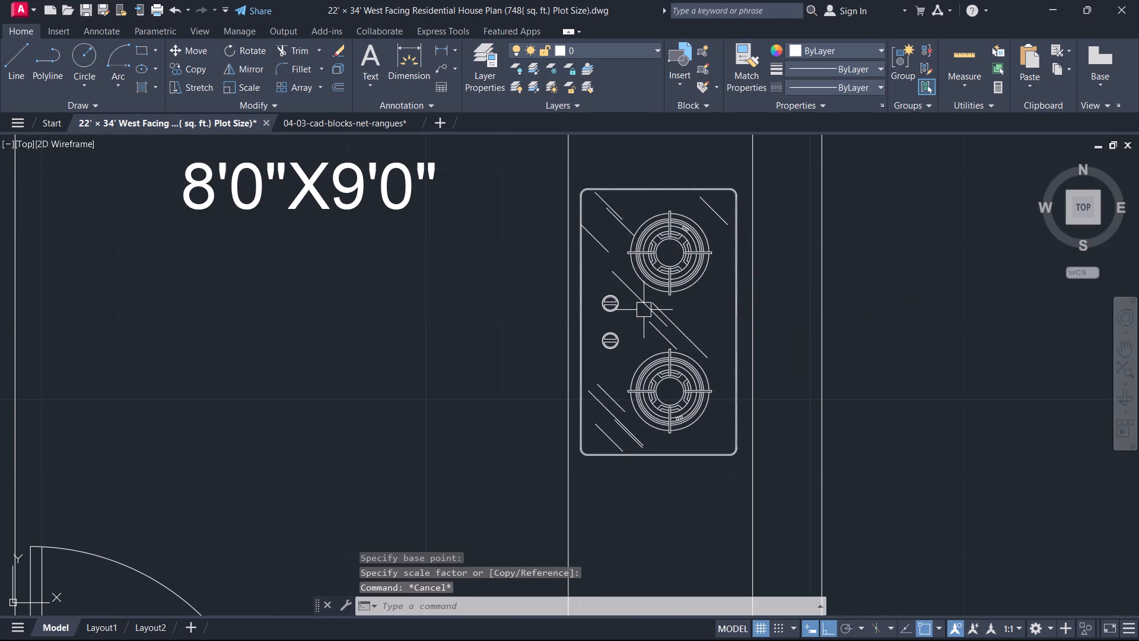
Close the 04-03-cad-blocks-net-rangues drawing without saving its changes.
scroll(645, 312, down, 4)
scroll(577, 326, down, 4)
middle_drag(566, 380, 851, 305)
scroll(851, 305, up, 2)
middle_click(851, 305)
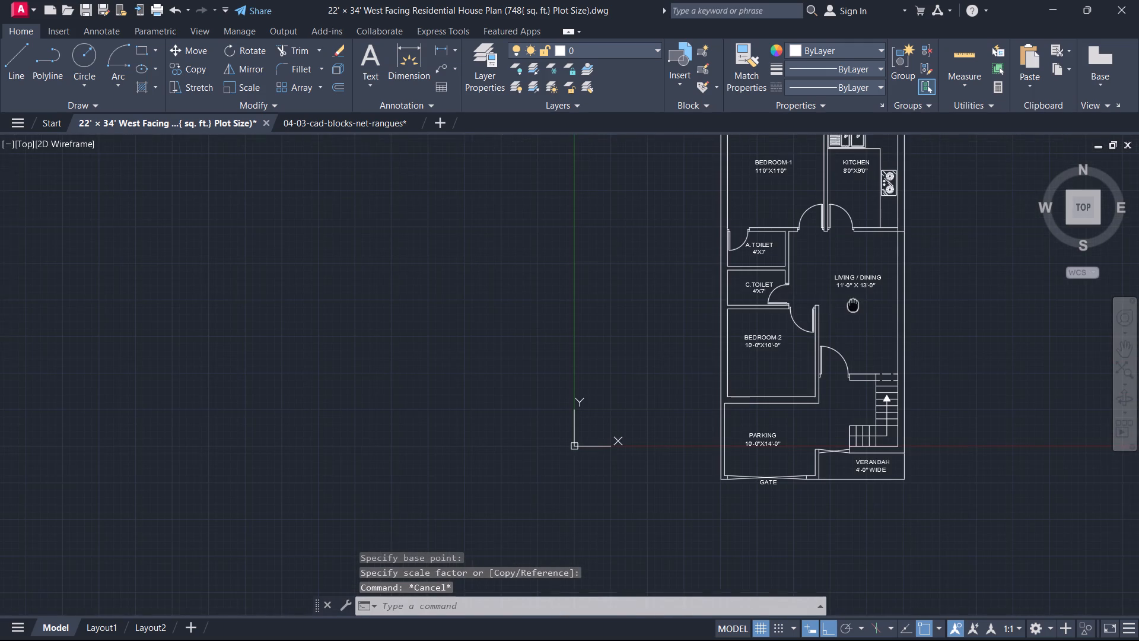
click(341, 120)
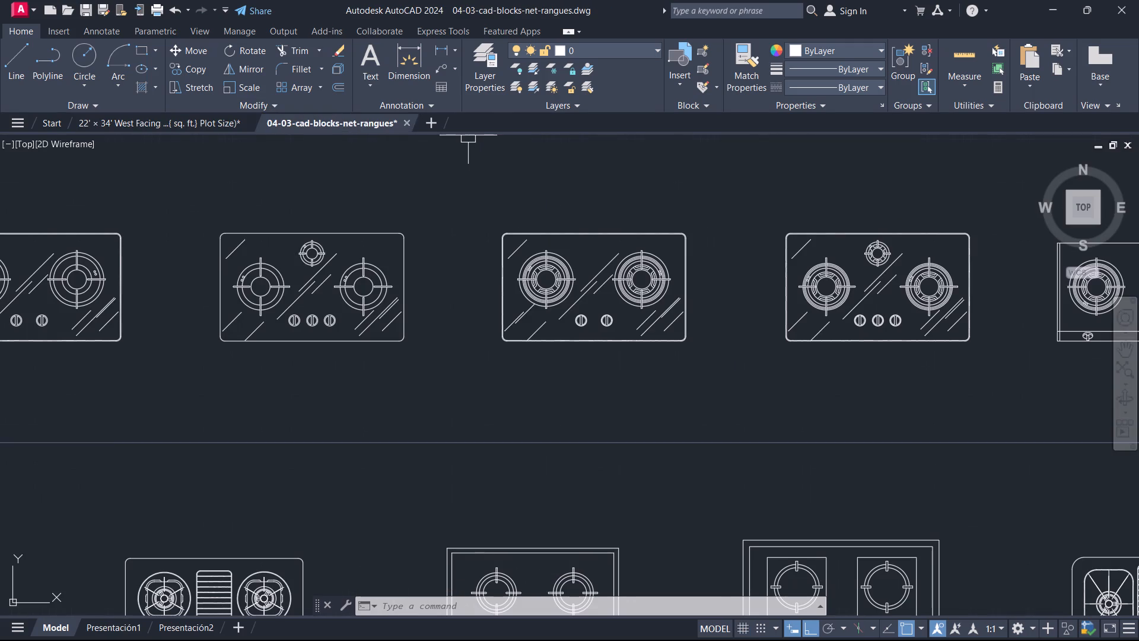
click(409, 123)
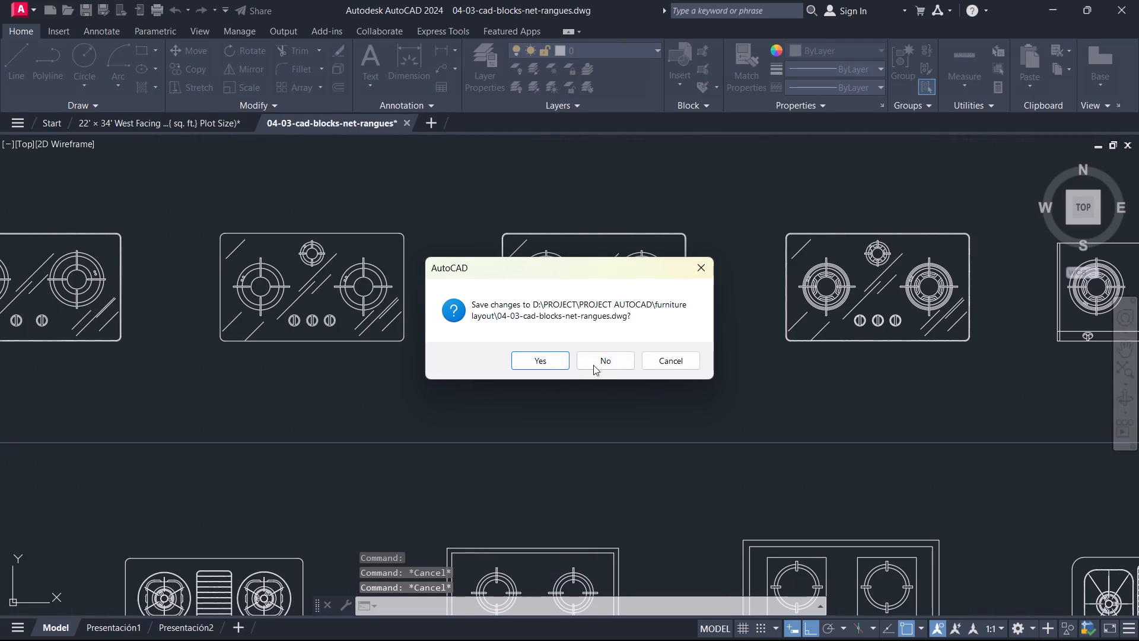
click(593, 361)
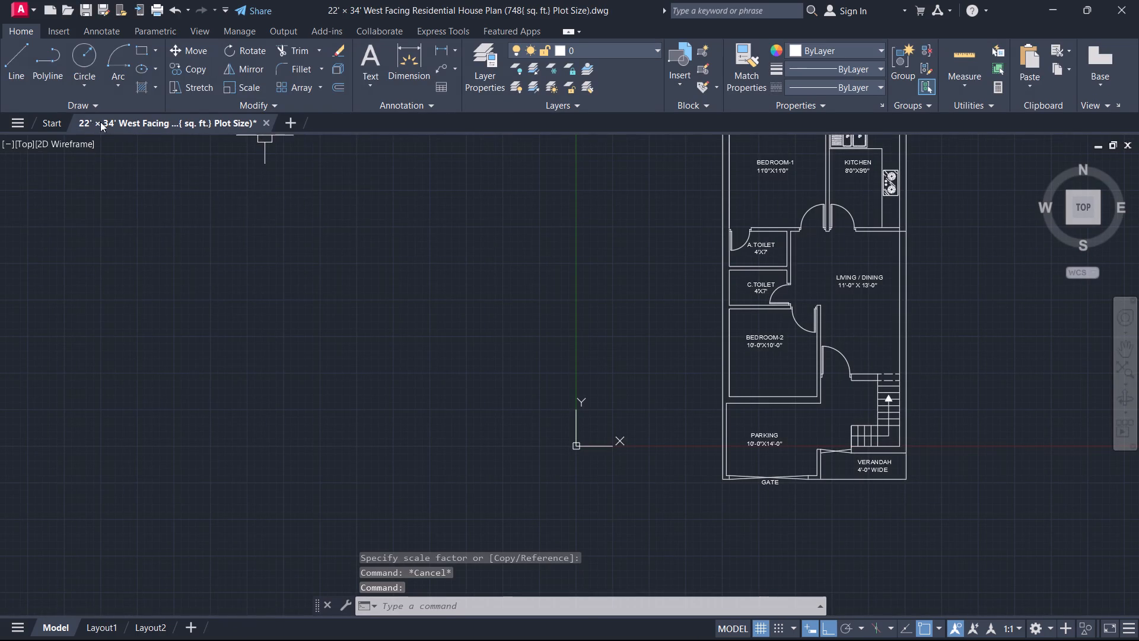
Open the recent 01-13-cad-blocks-net-sofa-armchairs-designs drawing.
click(40, 121)
scroll(470, 327, down, 1)
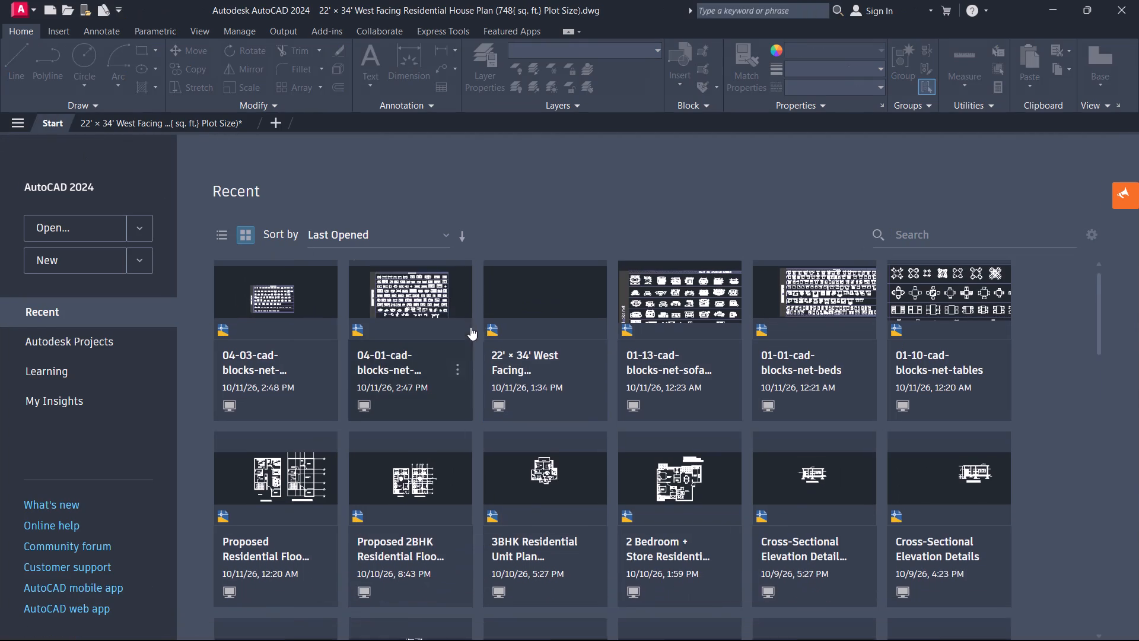
scroll(583, 350, up, 2)
click(675, 371)
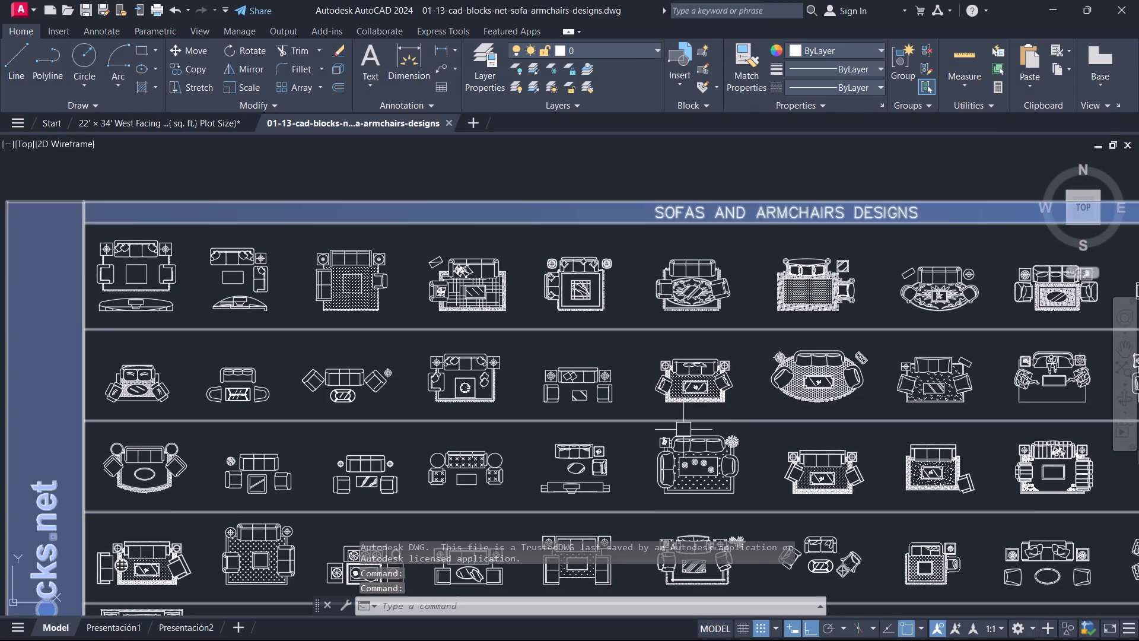
Find and copy the L-shaped sofa set with two armchairs and a square table, second in the fifth row.
scroll(662, 430, down, 1)
scroll(620, 434, up, 2)
middle_drag(613, 433, 769, 365)
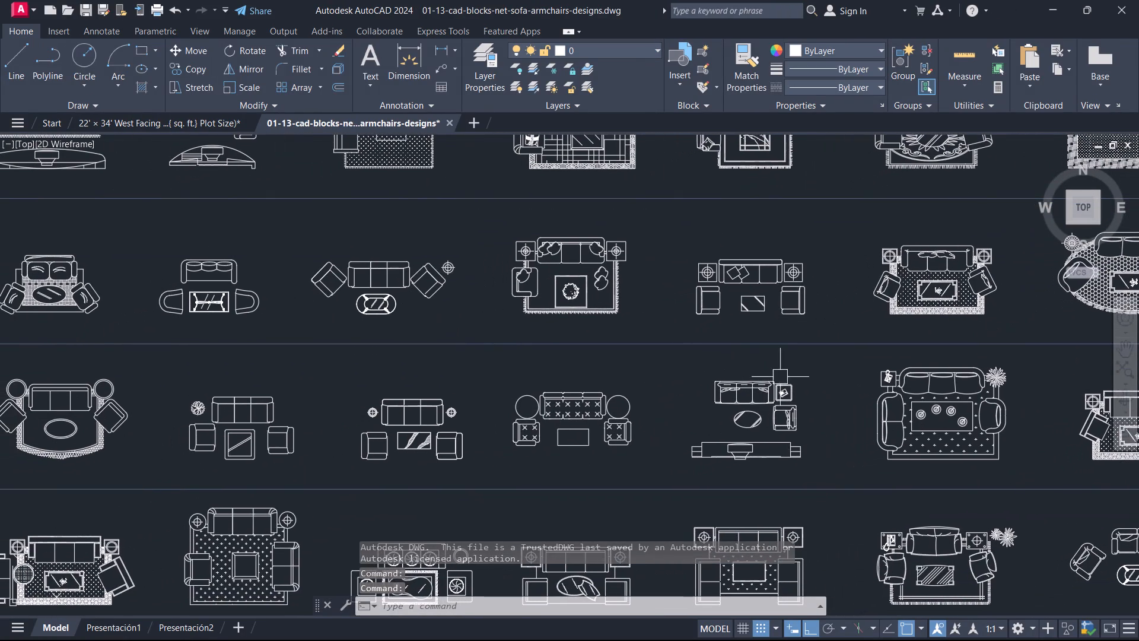
scroll(457, 350, down, 3)
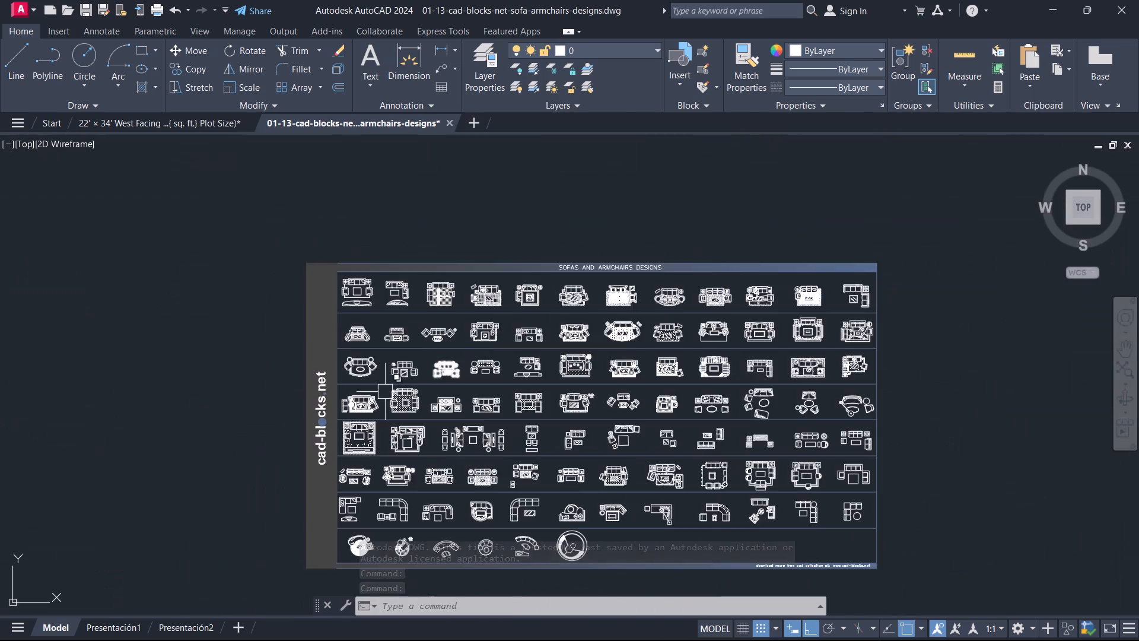
scroll(359, 423, up, 3)
middle_drag(367, 426, 399, 326)
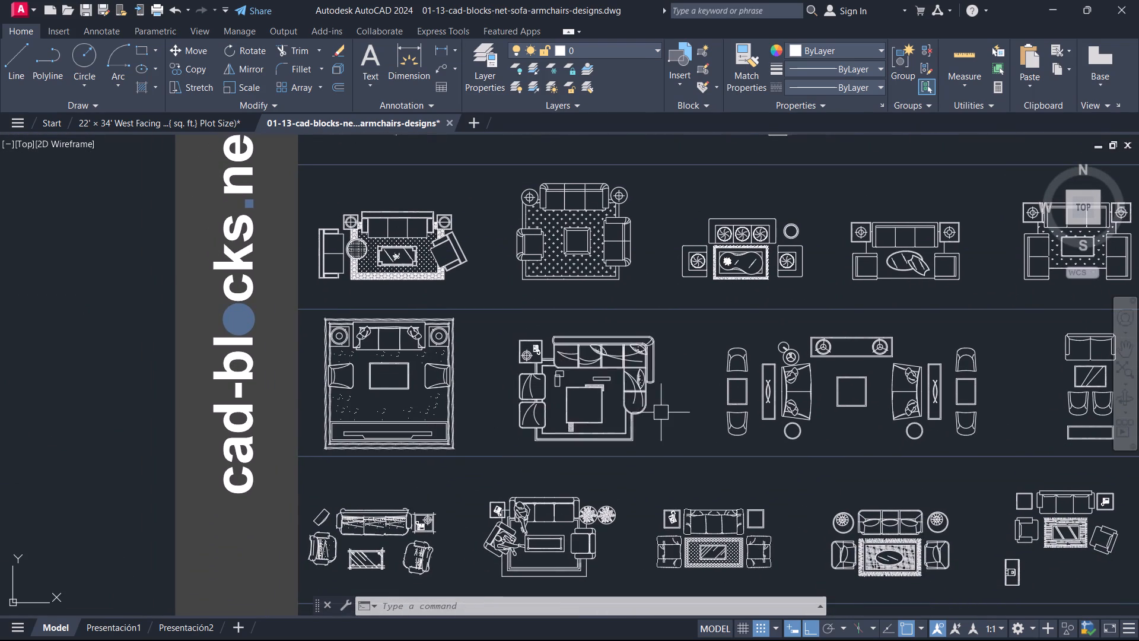
click(607, 401)
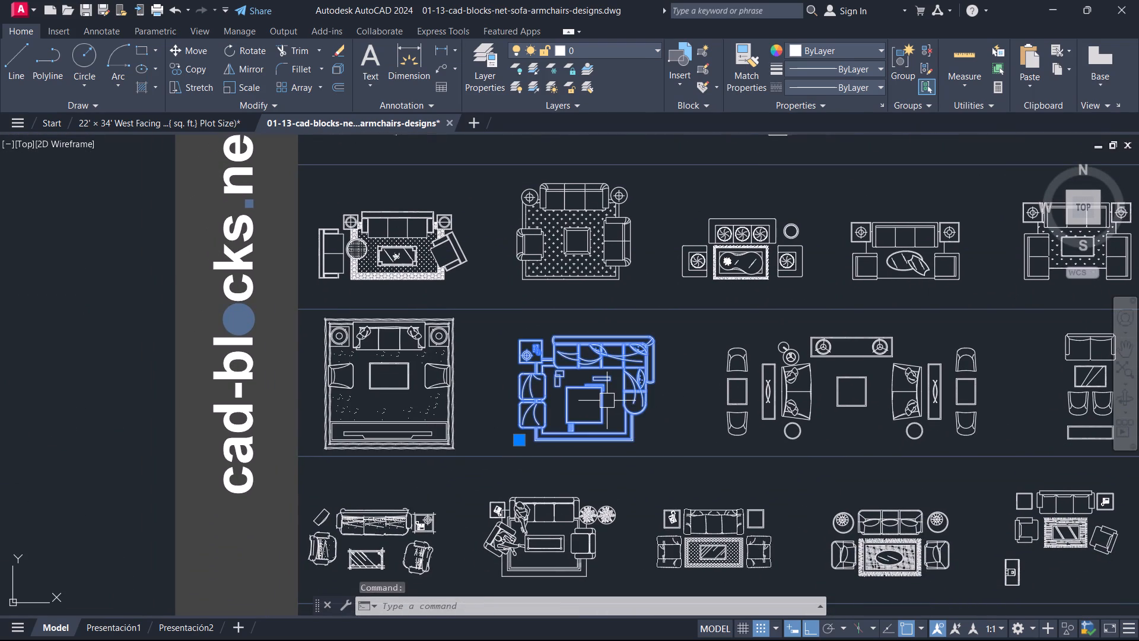
key(ctrl+c)
Paste the sofa set into the 22' × 34' house plan drawing, in the empty space east of the plan.
click(179, 120)
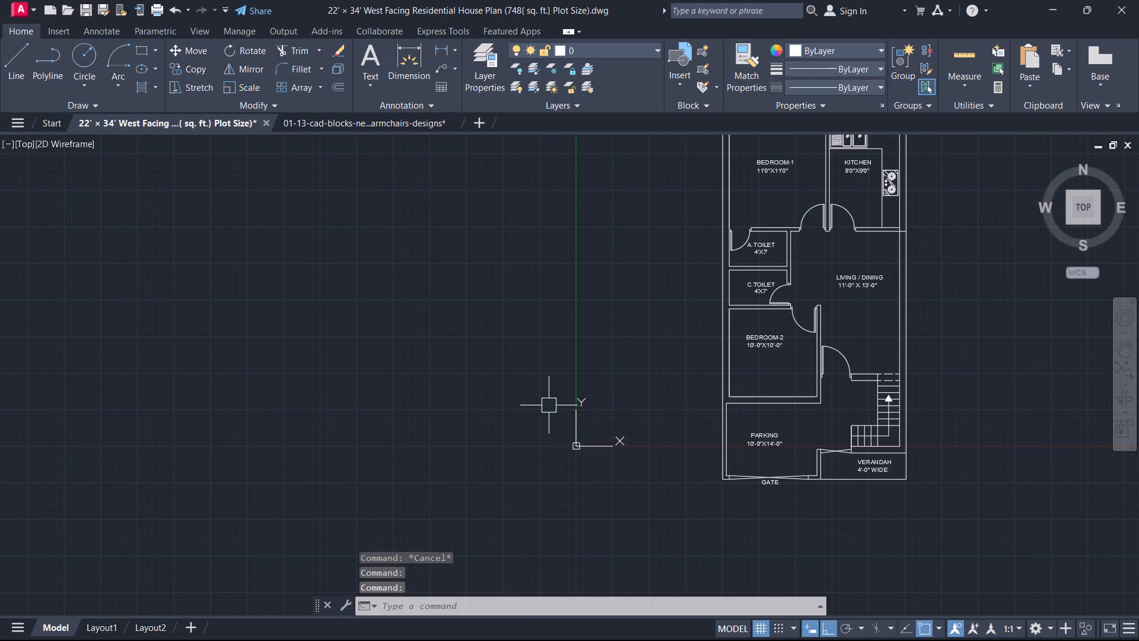
key(ctrl+v)
scroll(444, 404, down, 6)
scroll(486, 420, up, 2)
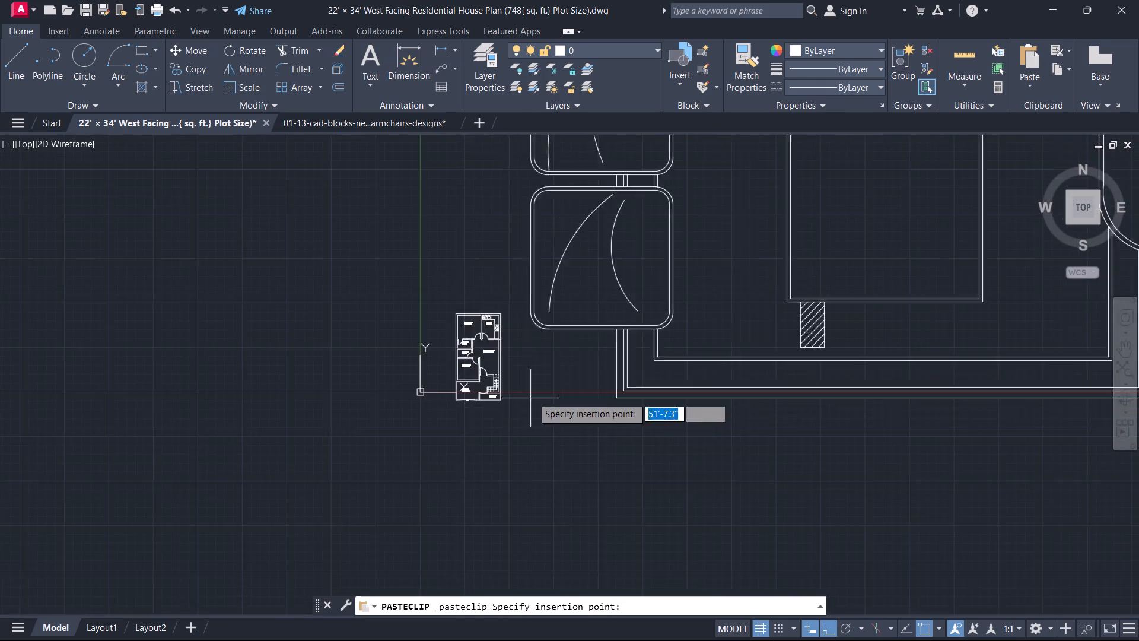
scroll(532, 397, up, 1)
click(561, 374)
Scale the pasted sofa set down freehand to roughly fit the living/dining room.
click(698, 372)
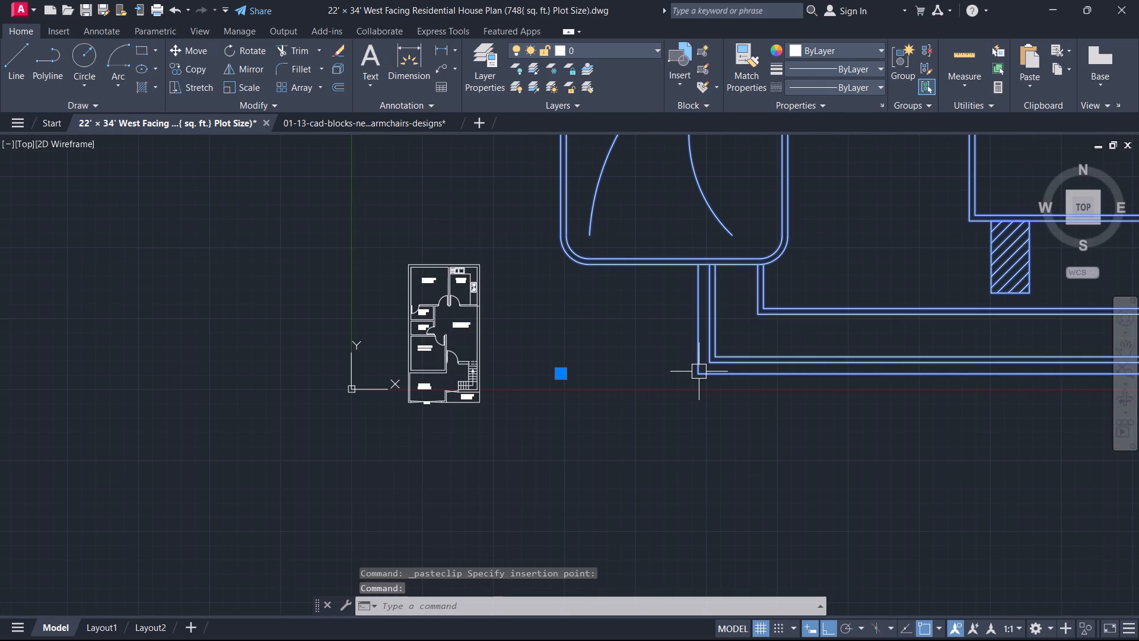
text(SC)
key(space)
scroll(699, 372, up, 2)
click(699, 372)
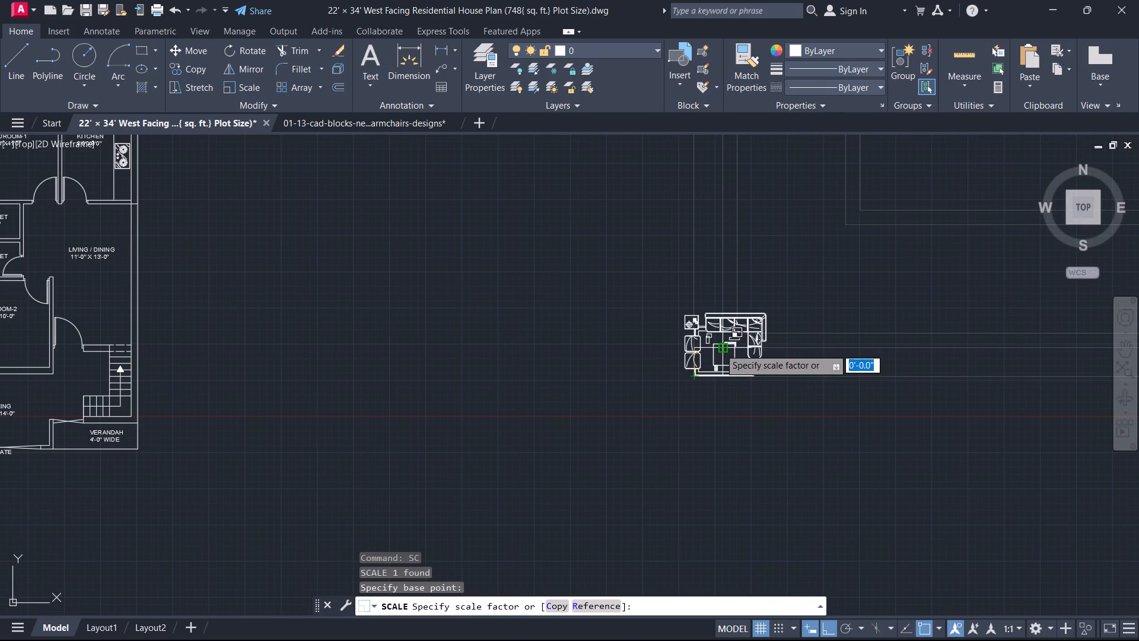
click(720, 348)
key(Escape)
Rotate the sofa set a quarter turn clockwise so its long sofa backs toward the east wall.
click(745, 342)
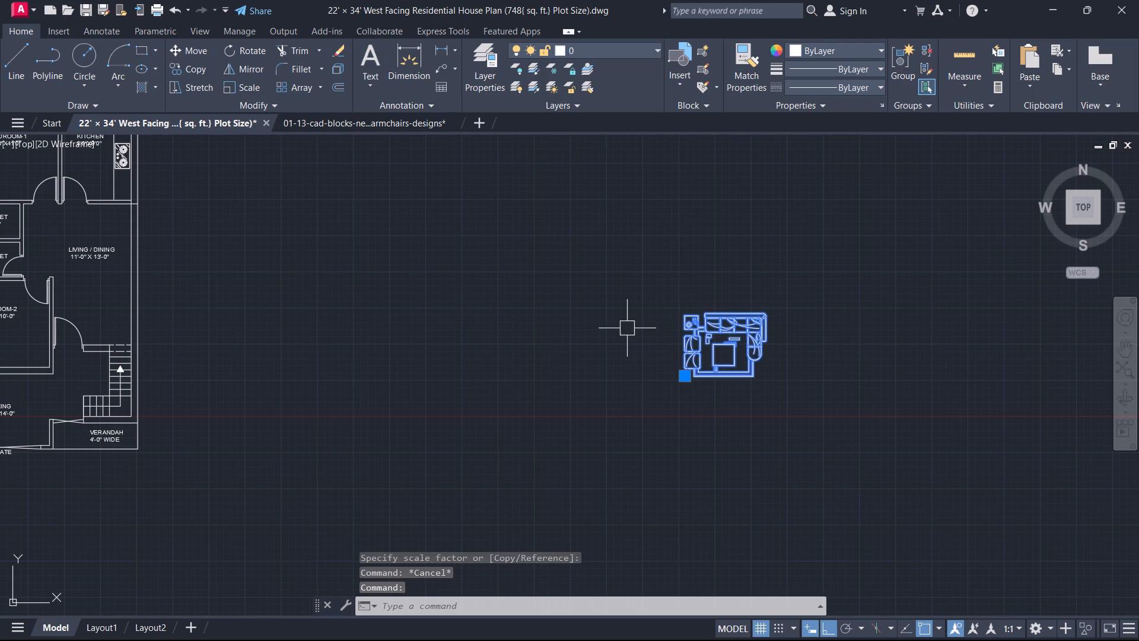
key(r)
text(O)
key(space)
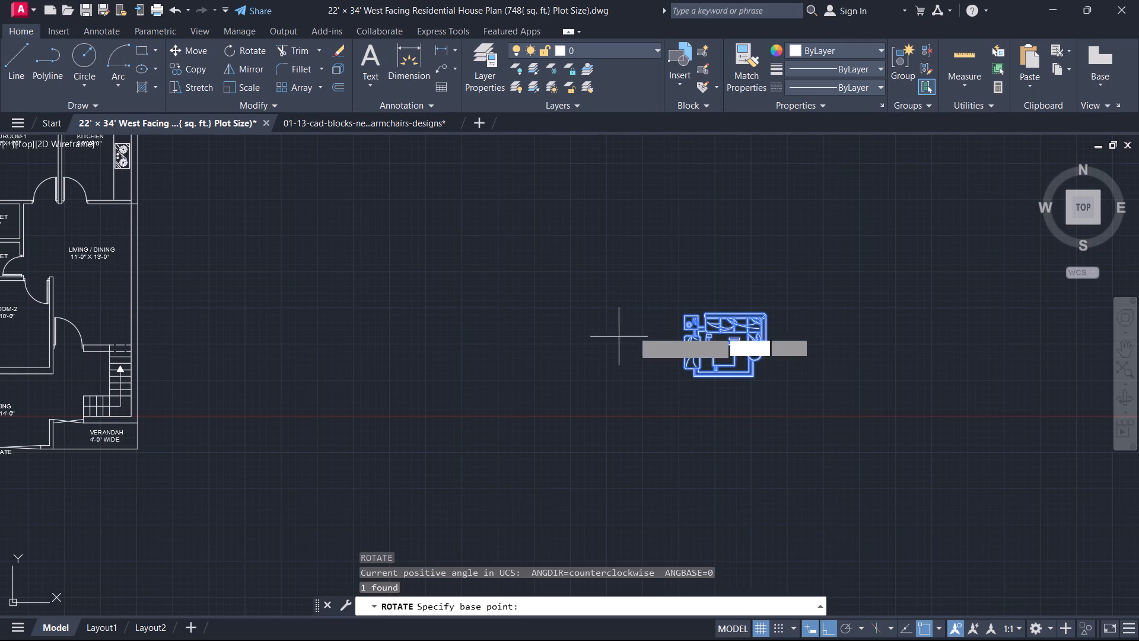
click(755, 305)
click(796, 459)
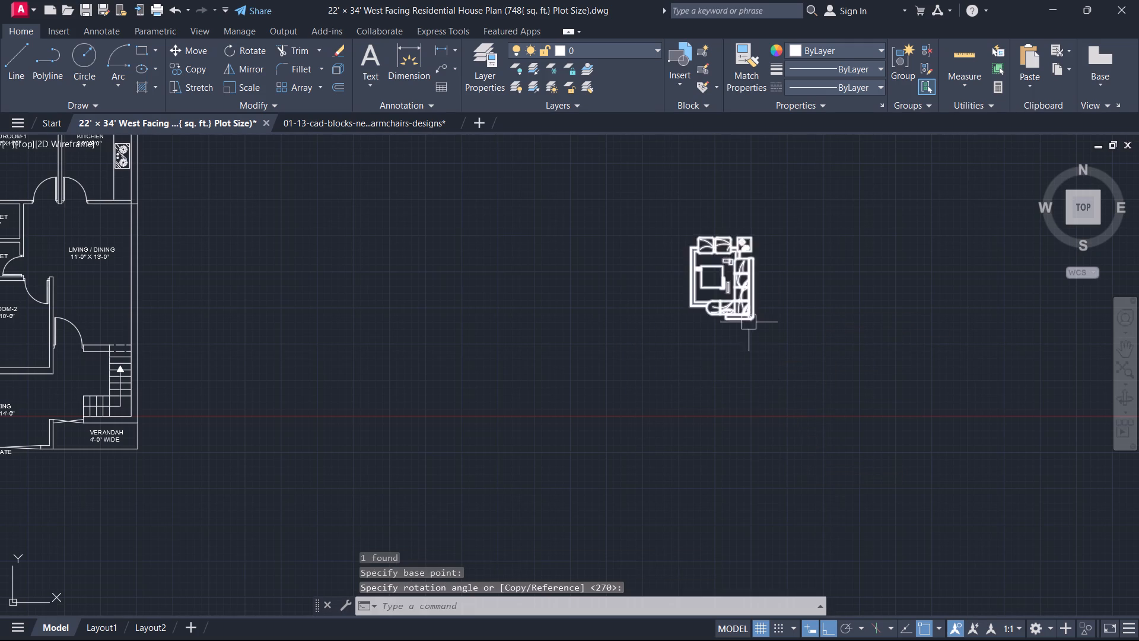
Move the sofa set into the living/dining room, with its long sofa against the east wall.
click(752, 318)
key(m)
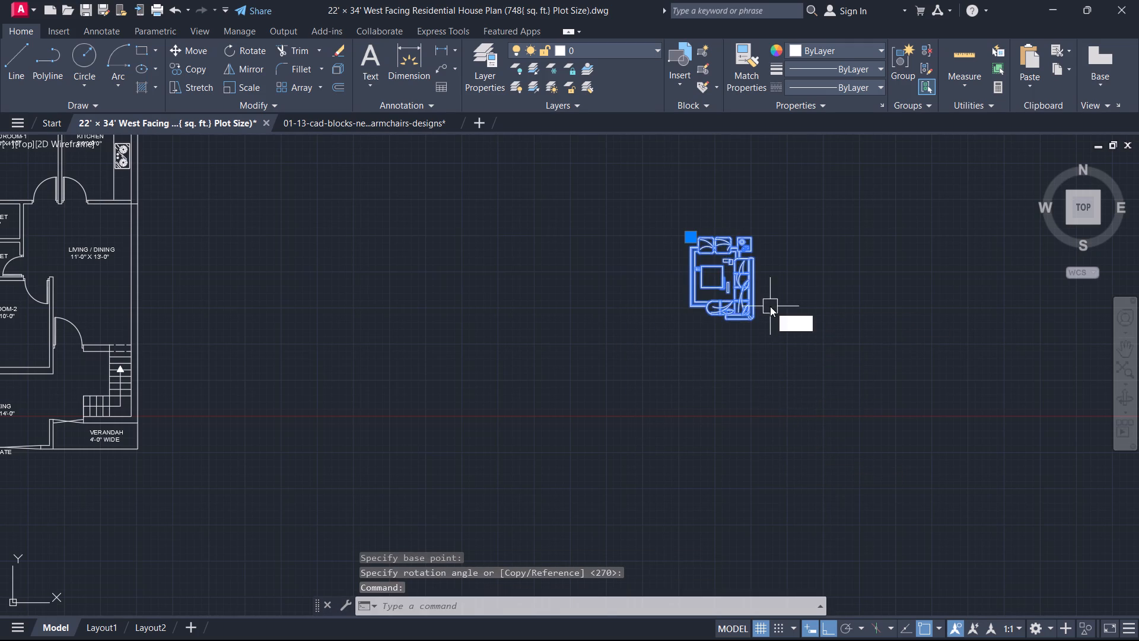
key(space)
scroll(759, 276, up, 3)
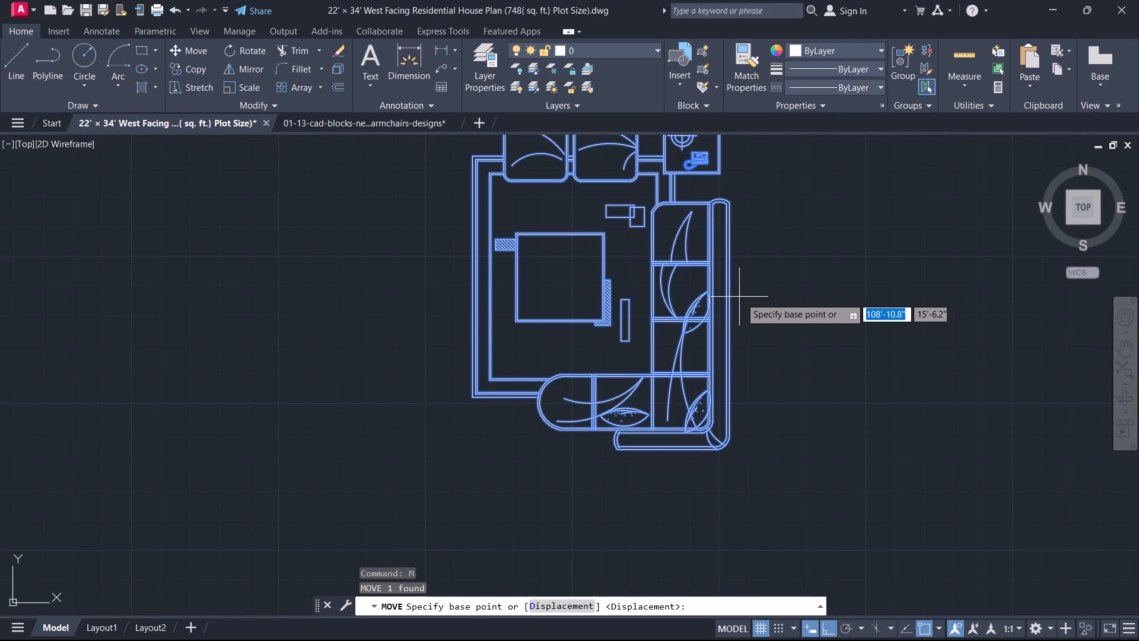
click(742, 298)
scroll(549, 297, down, 5)
middle_drag(549, 297, 912, 339)
scroll(691, 361, up, 3)
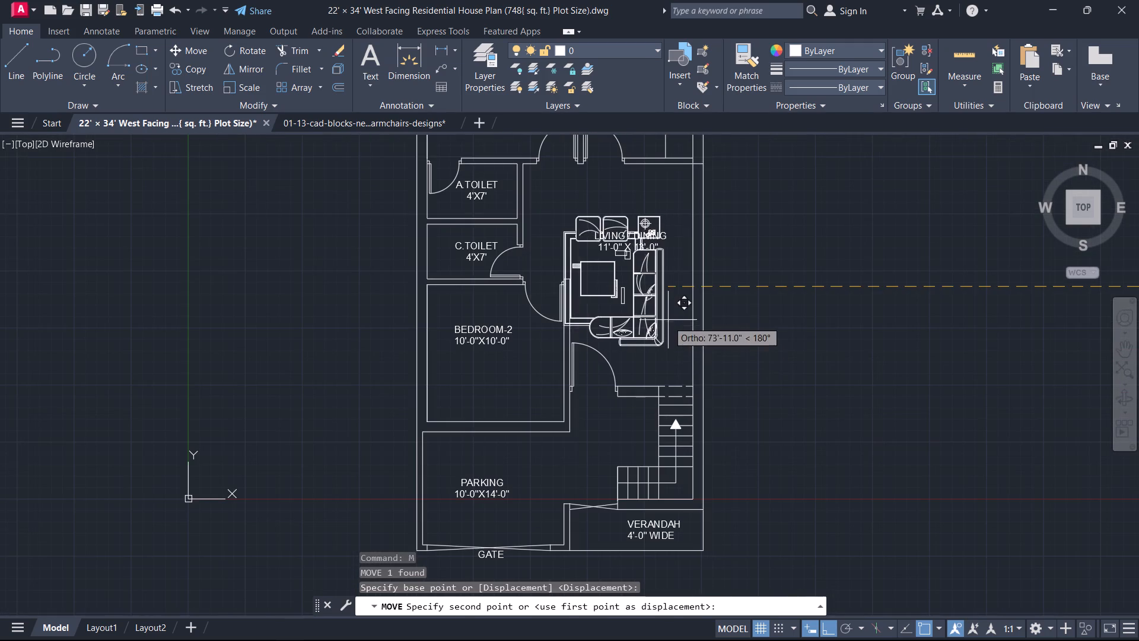
click(693, 271)
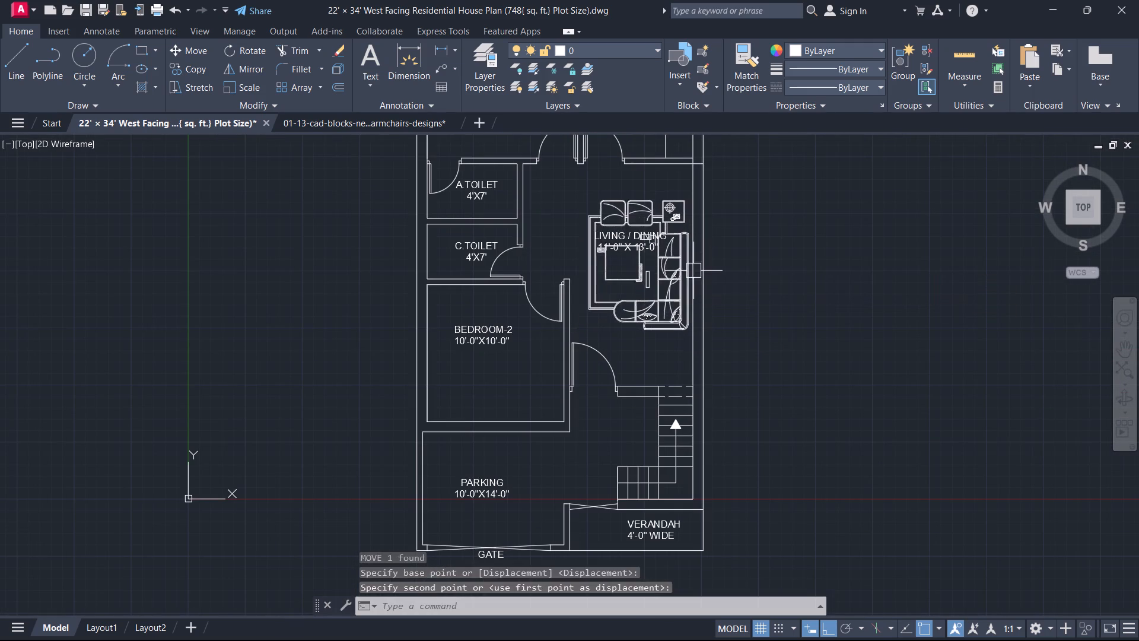
key(Escape)
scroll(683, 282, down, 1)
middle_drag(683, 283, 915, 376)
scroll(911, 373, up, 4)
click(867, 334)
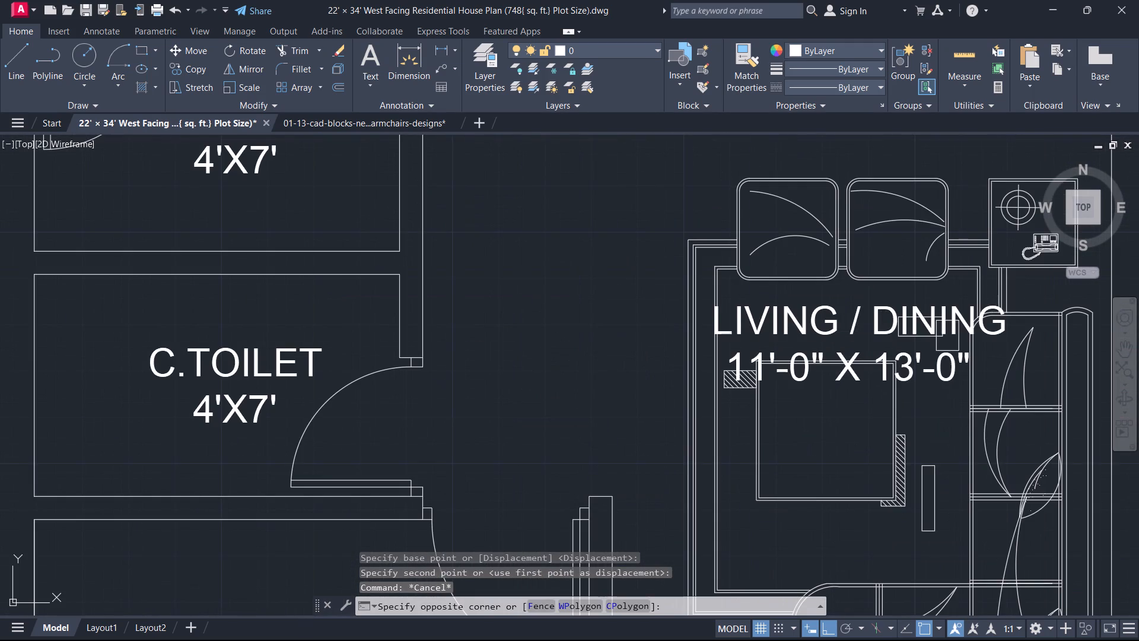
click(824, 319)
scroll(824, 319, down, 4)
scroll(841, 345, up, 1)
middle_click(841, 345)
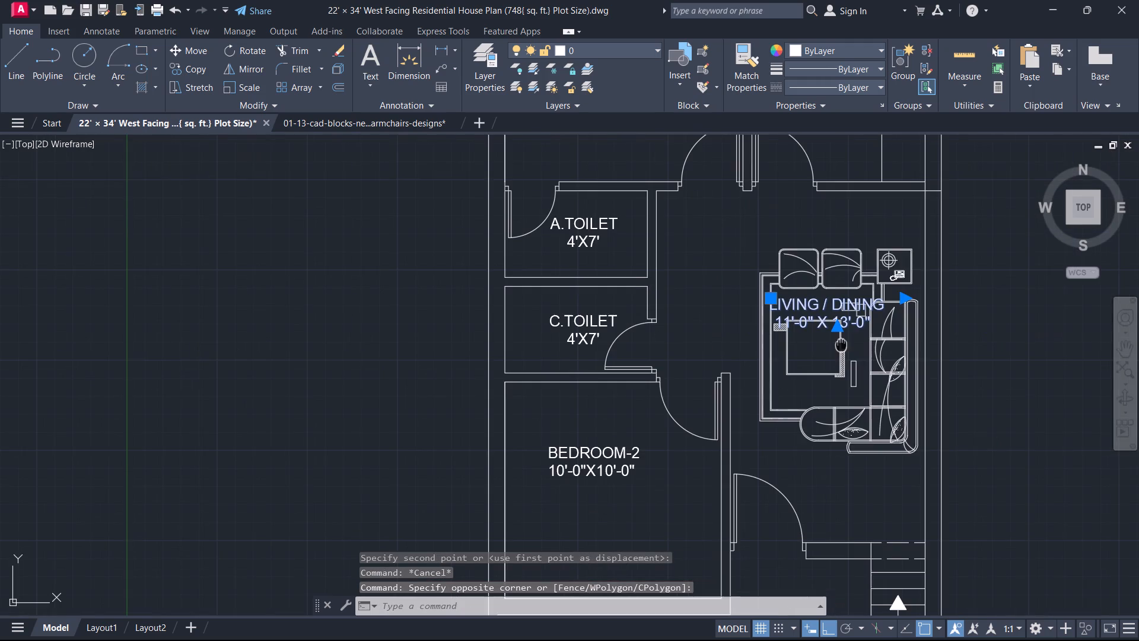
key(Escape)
Scale the sofa set down a little more, freehand, from its lower corner near the east wall.
click(874, 392)
text(SC)
key(space)
scroll(912, 463, up, 2)
click(925, 440)
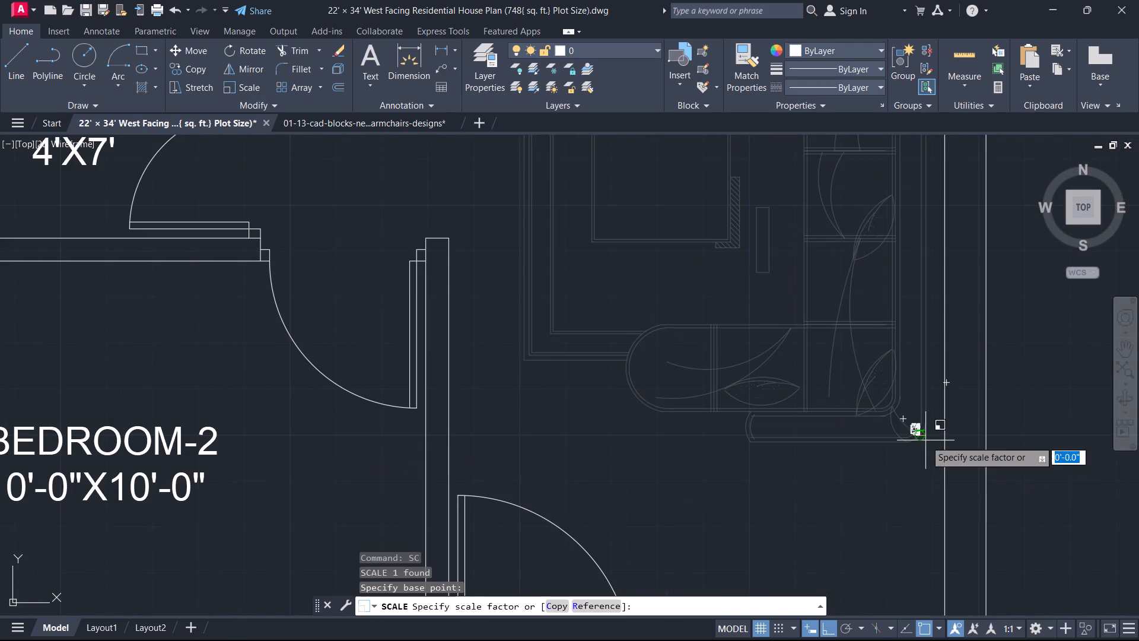
click(853, 277)
scroll(853, 287, down, 3)
key(Escape)
Move the sofa set straight down along the east wall, clear of the LIVING / DINING label.
middle_drag(853, 287, 852, 288)
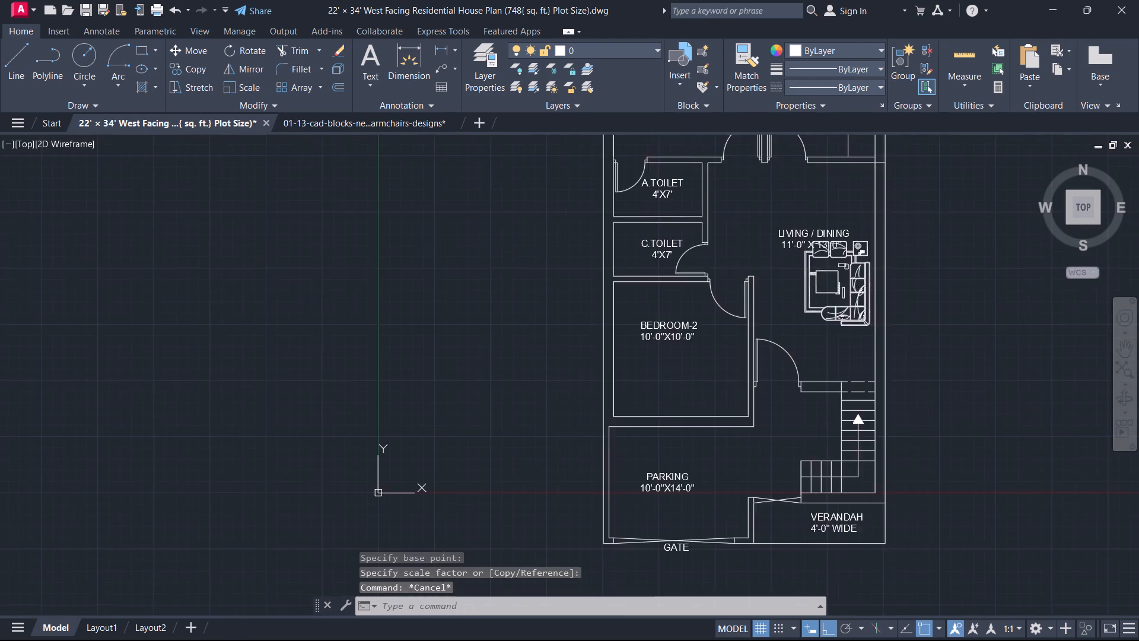
middle_drag(852, 288, 848, 330)
scroll(848, 330, up, 1)
click(852, 344)
text(M)
key(space)
click(851, 331)
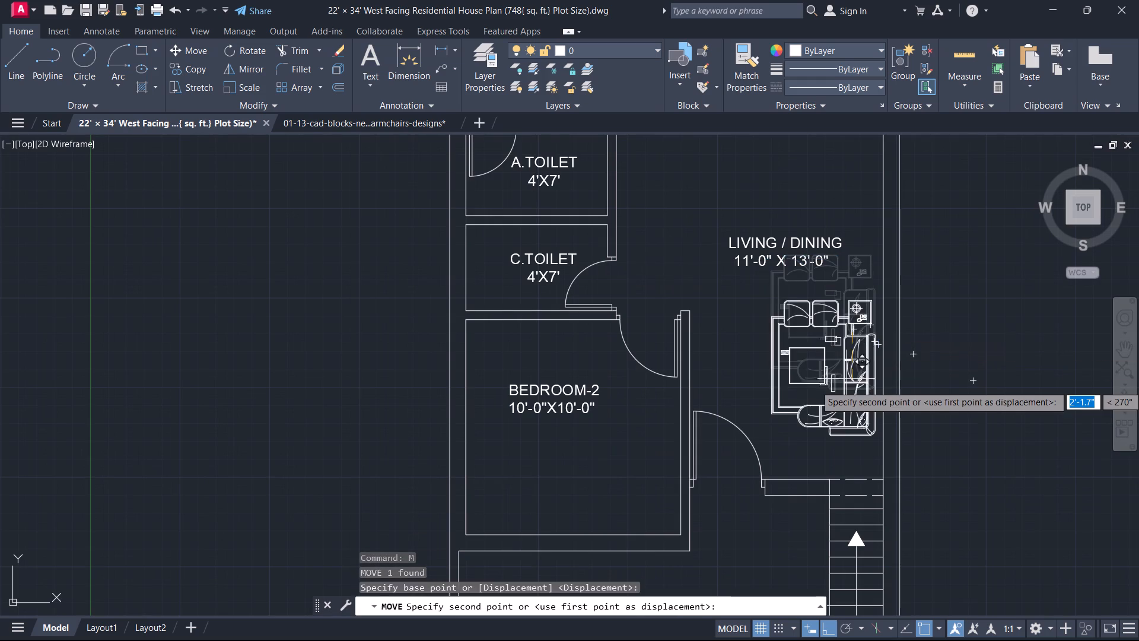
click(847, 391)
key(Escape)
Move the LIVING / DINING label straight down, to just above the sofa set.
middle_drag(816, 375, 976, 463)
scroll(816, 375, down, 1)
scroll(919, 353, up, 2)
click(972, 424)
key(m)
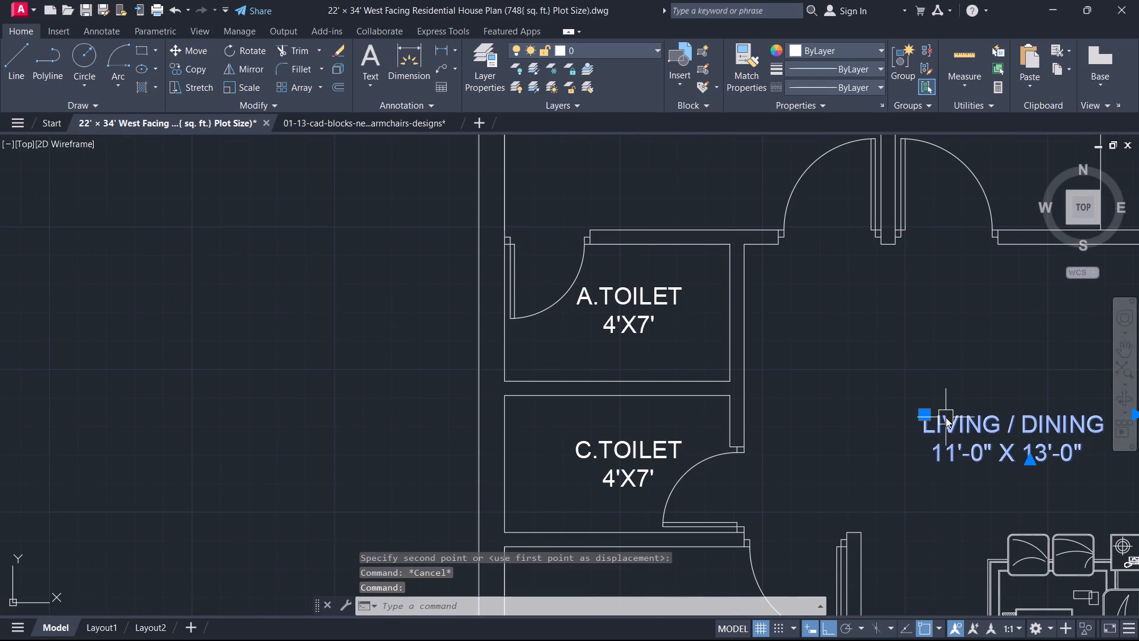
key(space)
click(946, 418)
middle_drag(962, 472, 926, 446)
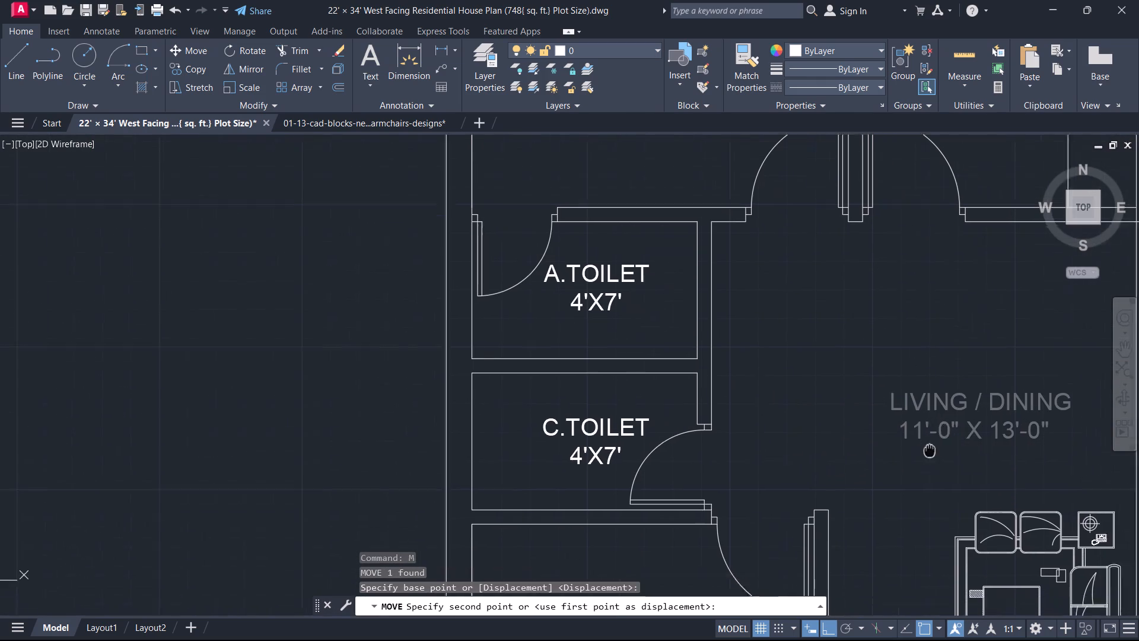
middle_drag(926, 446, 762, 235)
click(745, 252)
key(Escape)
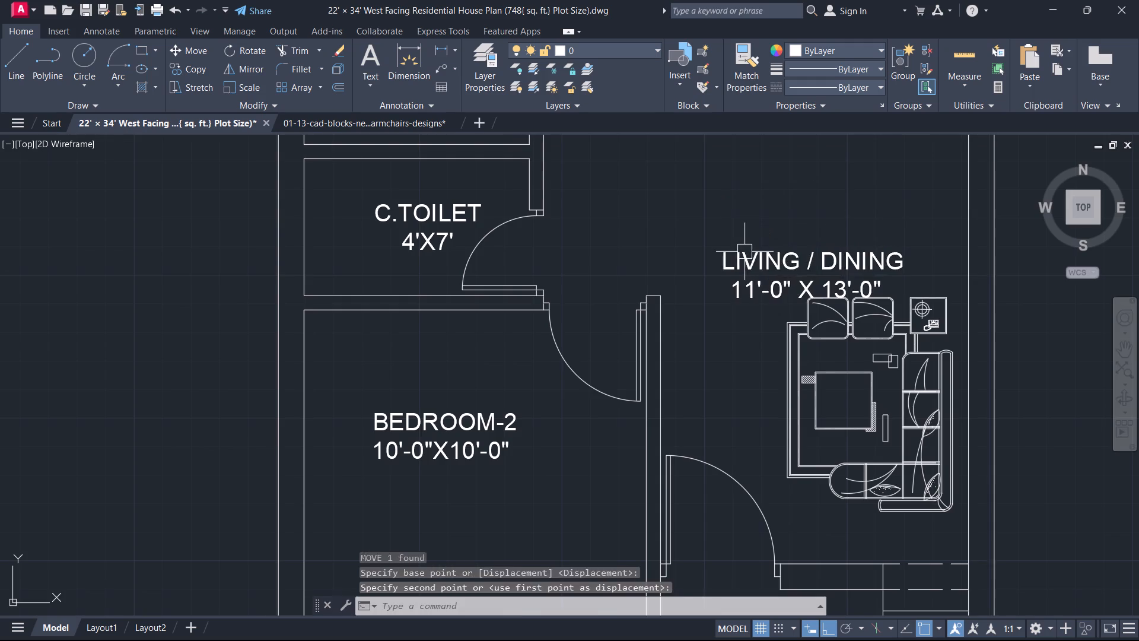
Open the recent library drawing 01-10-cad-blocks-net-tables.
scroll(745, 252, down, 2)
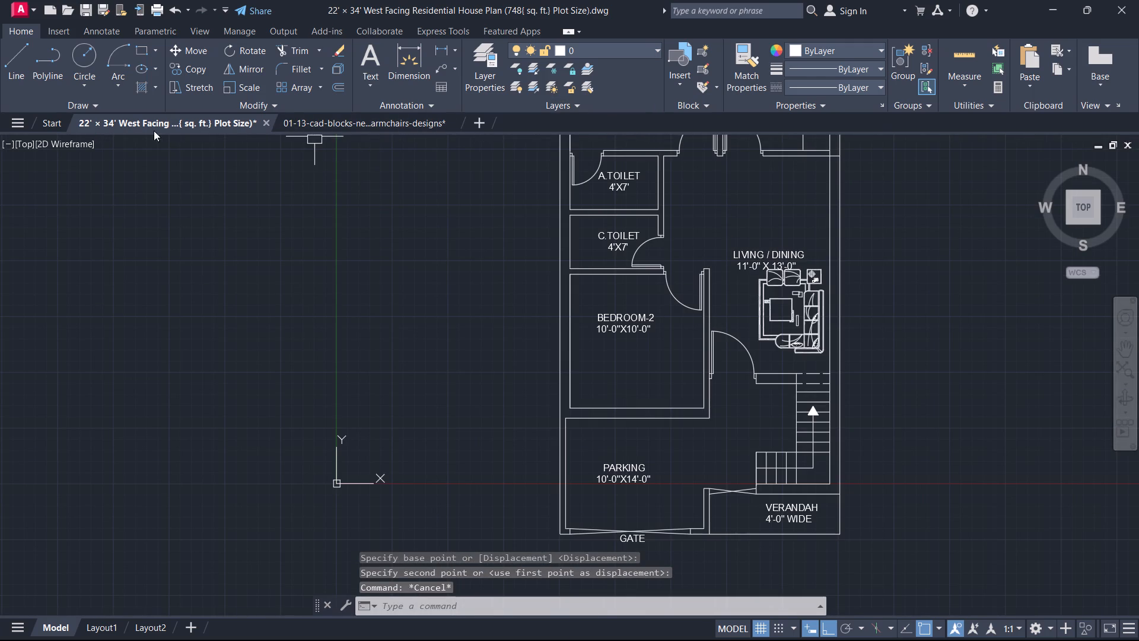
click(56, 121)
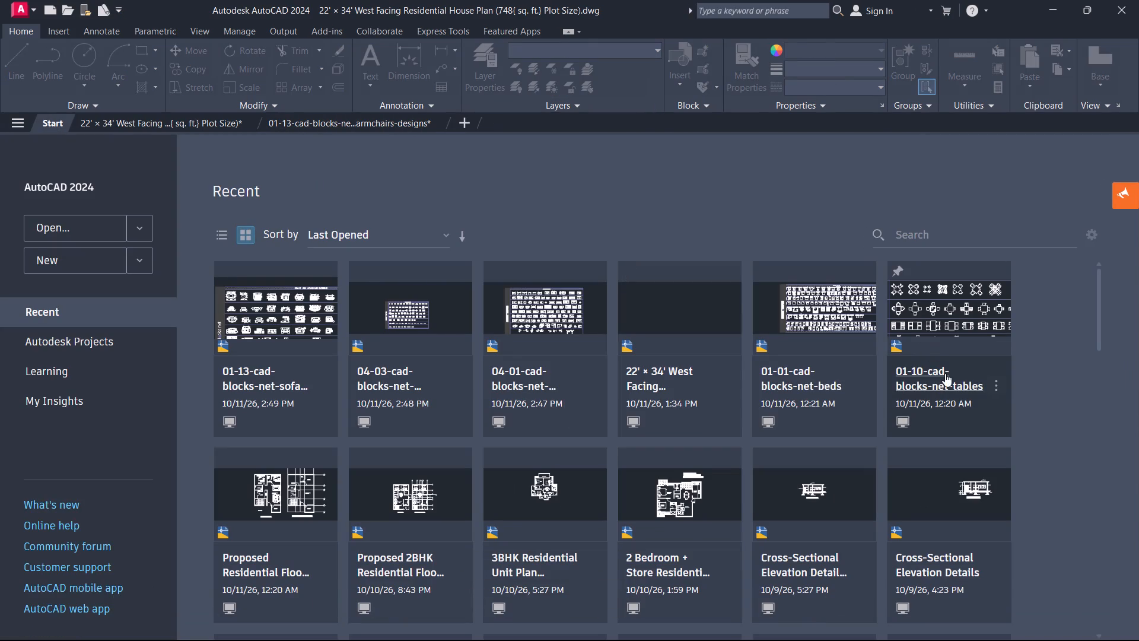
click(945, 373)
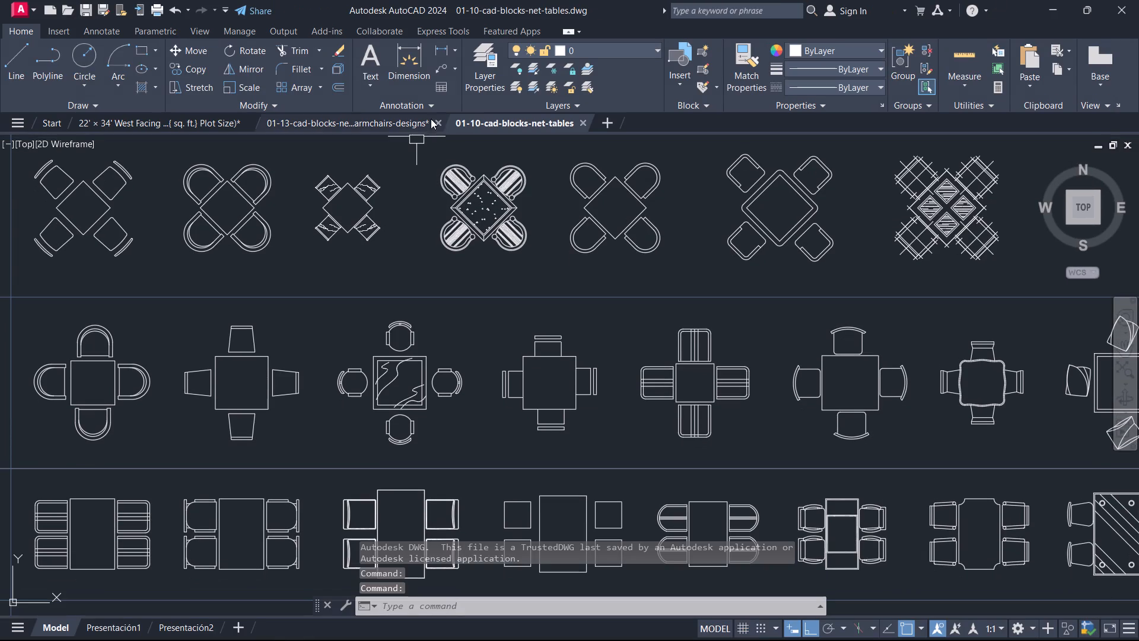
Close the 01-13-cad-blocks-net-sofa-armchairs-designs drawing without saving its changes.
click(436, 122)
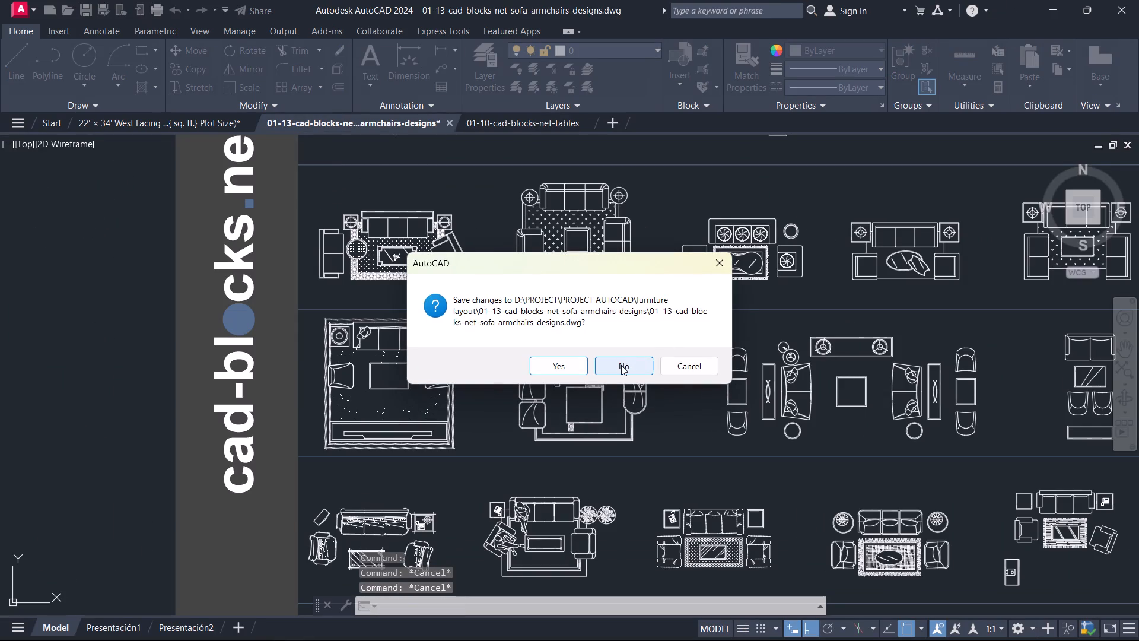
click(621, 365)
Find the rectangular six-chair dining table with diagonal lines and a central plant in the tables library and copy it.
scroll(565, 267, down, 3)
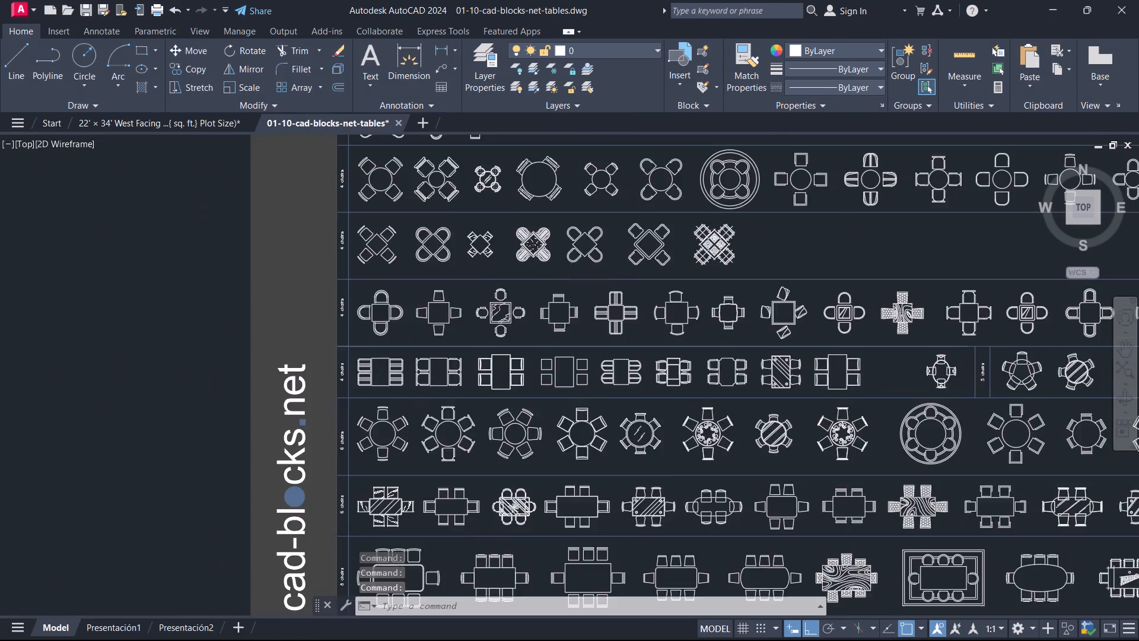
scroll(619, 376, up, 2)
scroll(558, 307, down, 4)
scroll(556, 364, up, 3)
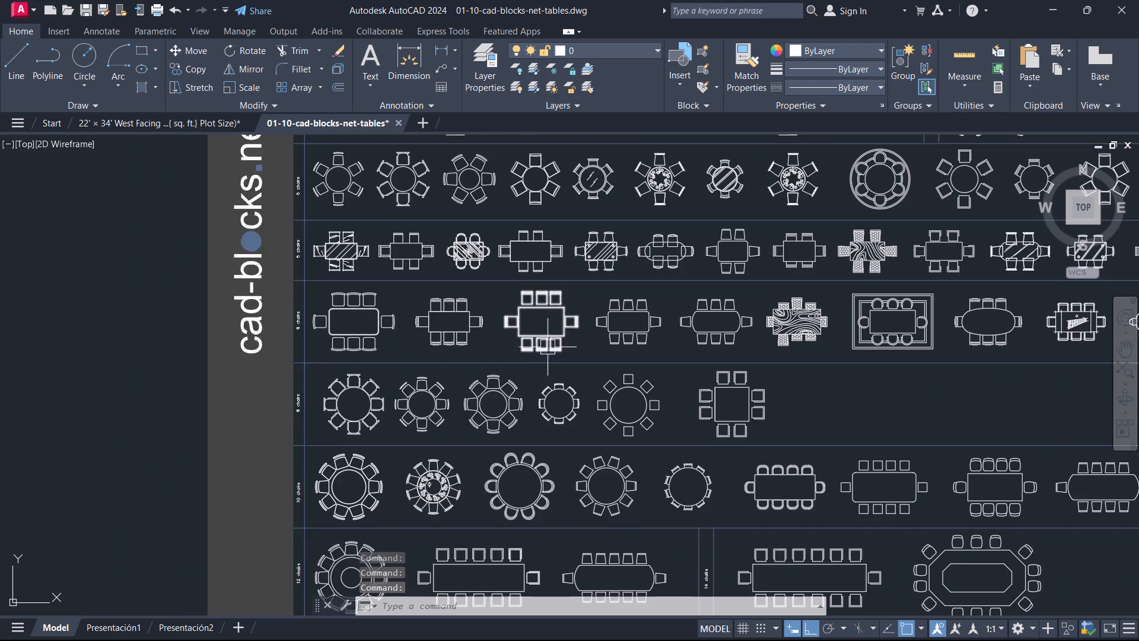
middle_drag(769, 369, 913, 252)
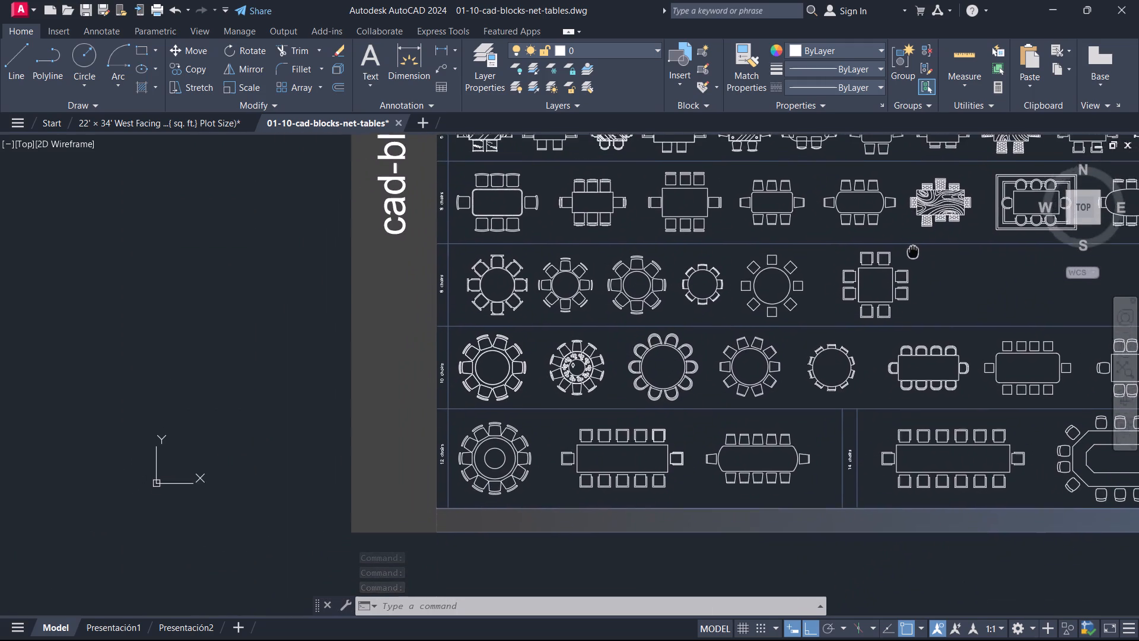
middle_drag(913, 252, 891, 324)
scroll(641, 243, up, 1)
middle_drag(641, 243, 718, 405)
scroll(707, 395, up, 3)
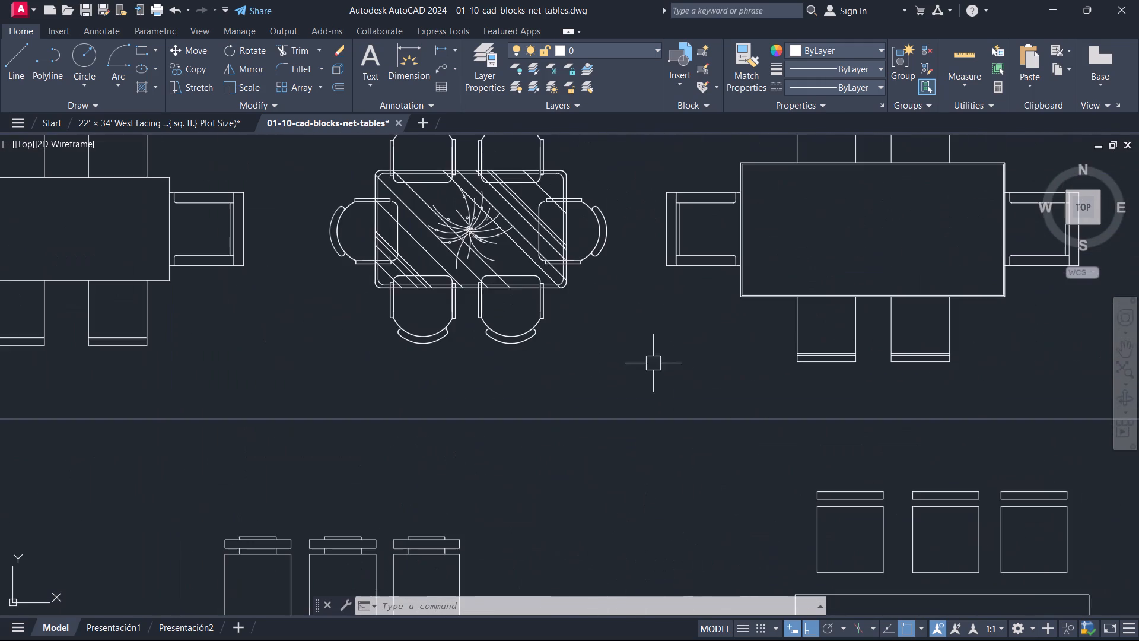
click(521, 263)
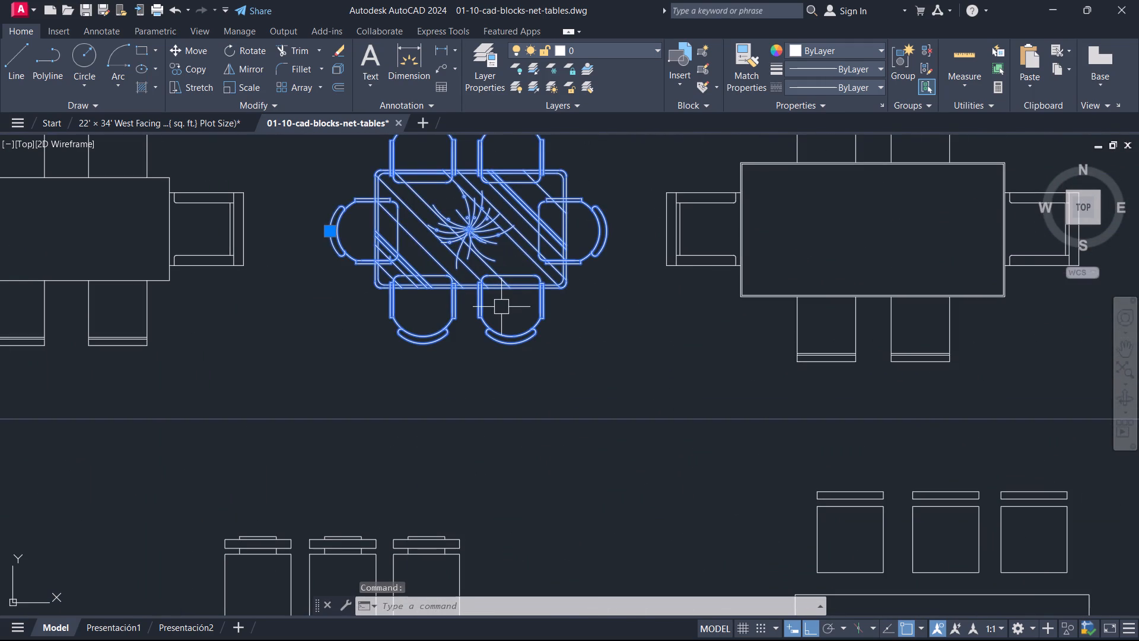
key(ctrl+c)
Paste the six-chair dining table into the 22' × 34' house plan drawing, in the empty space east of the plan.
click(209, 119)
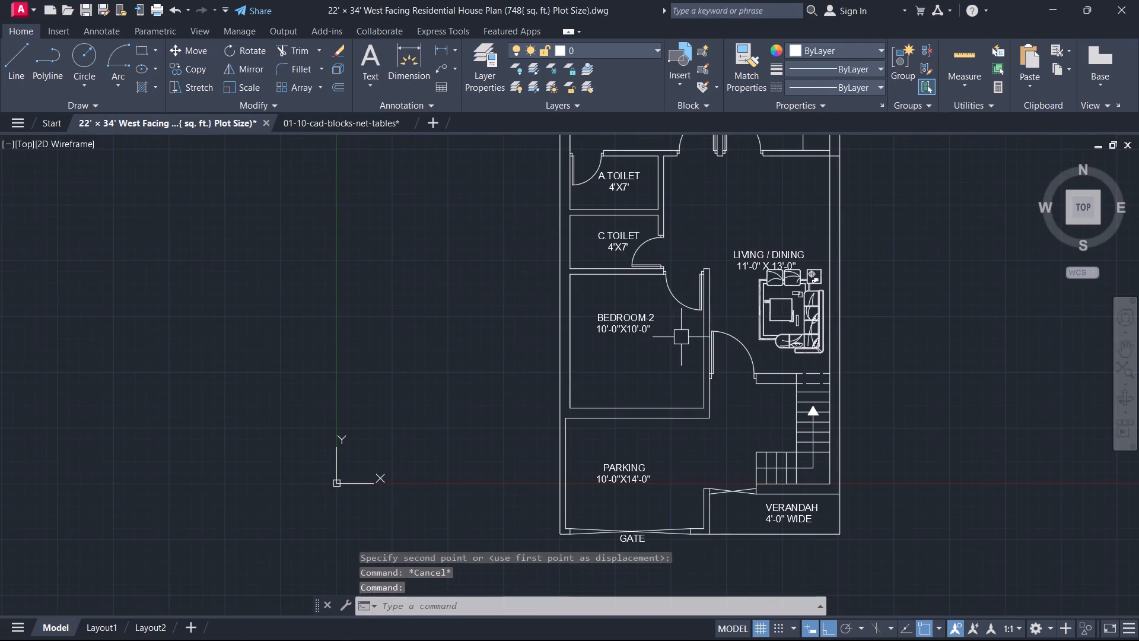
key(ctrl+v)
scroll(716, 305, down, 5)
middle_drag(713, 302, 494, 377)
click(564, 390)
Scale the pasted dining table set down freehand so that it suits the size of the house plan.
scroll(686, 315, up, 1)
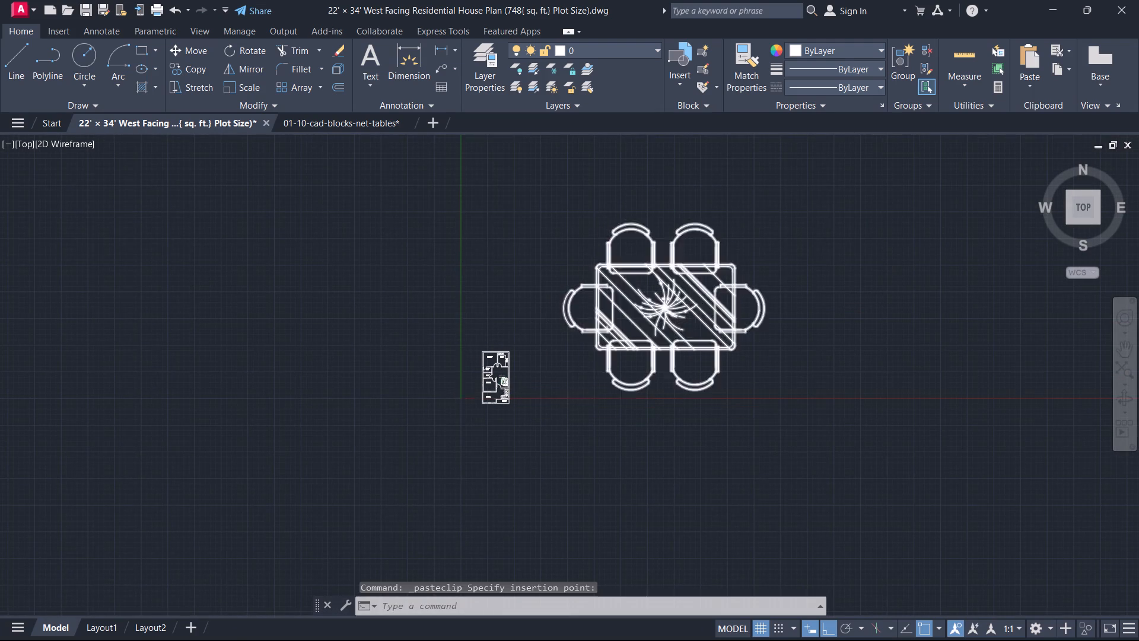
scroll(686, 315, up, 1)
click(552, 376)
text(SC)
key(space)
scroll(495, 412, up, 1)
click(492, 416)
scroll(492, 417, up, 3)
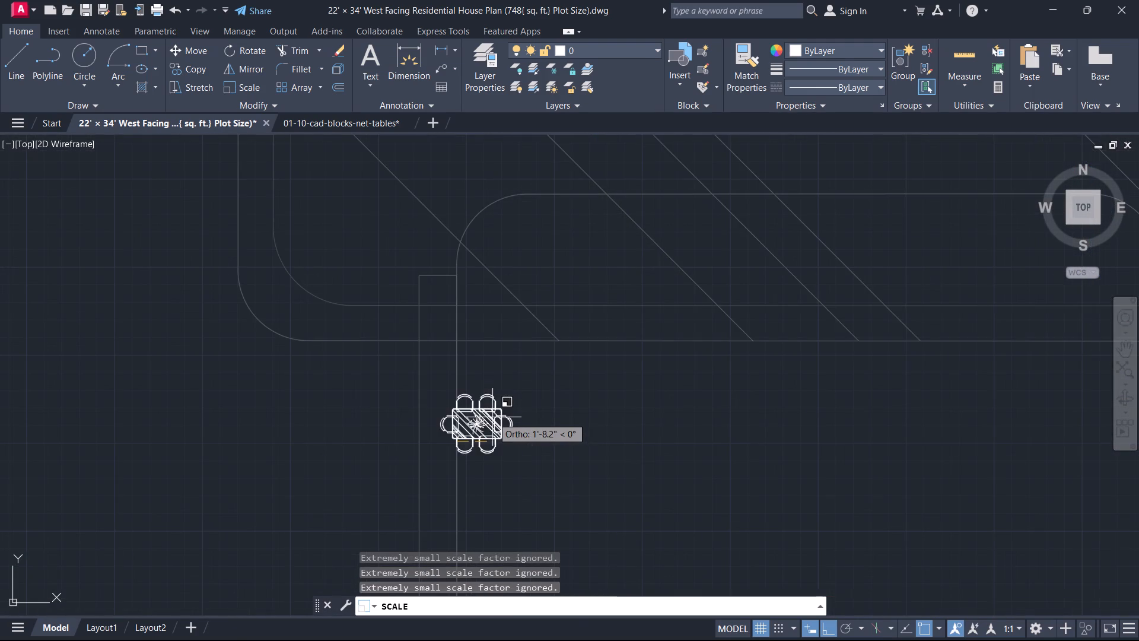
click(511, 418)
key(Escape)
Move the dining table set by its centre into the living/dining room, above the LIVING / DINING label, with Ortho off.
click(559, 429)
click(479, 385)
text(M)
key(space)
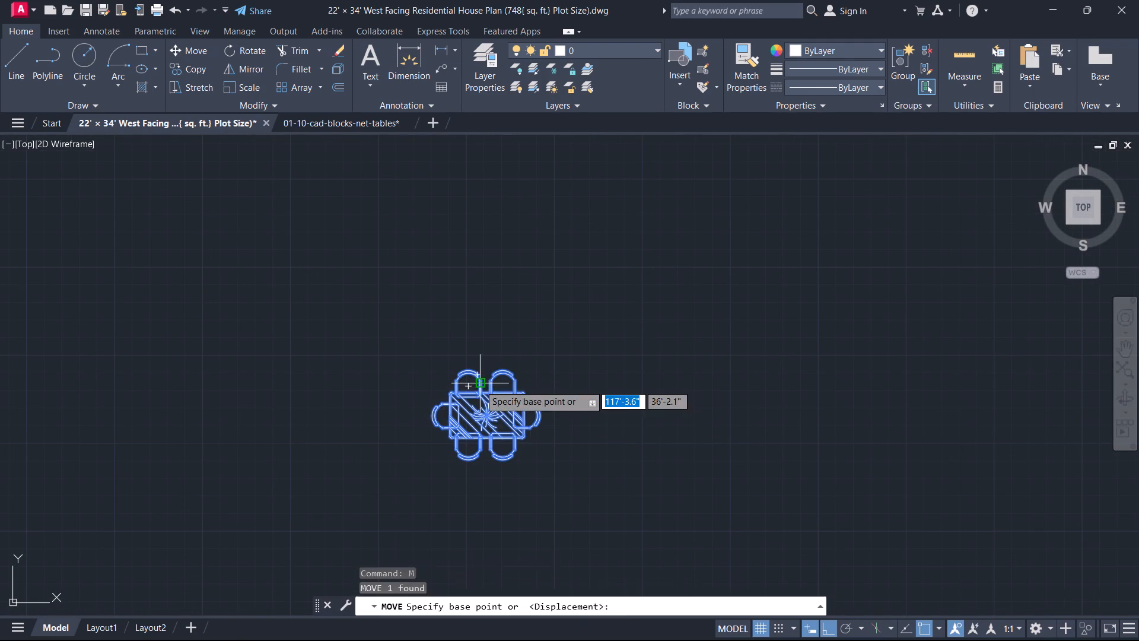
scroll(479, 385, up, 3)
click(511, 512)
scroll(537, 456, down, 7)
middle_drag(482, 428, 483, 428)
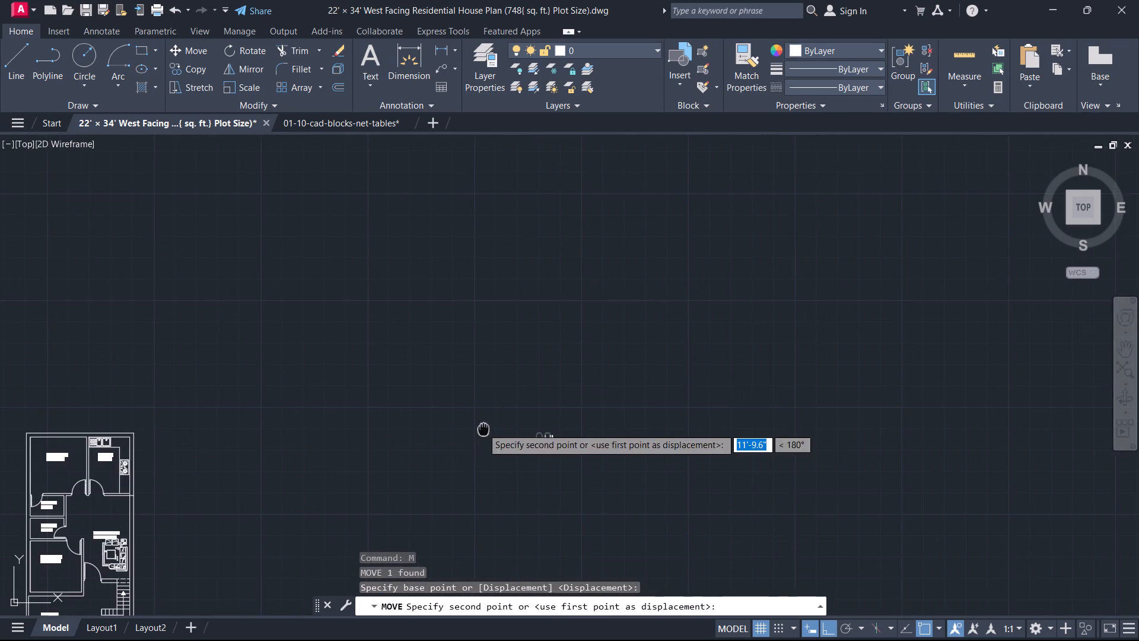
middle_drag(483, 428, 891, 337)
scroll(884, 349, up, 1)
key(F8)
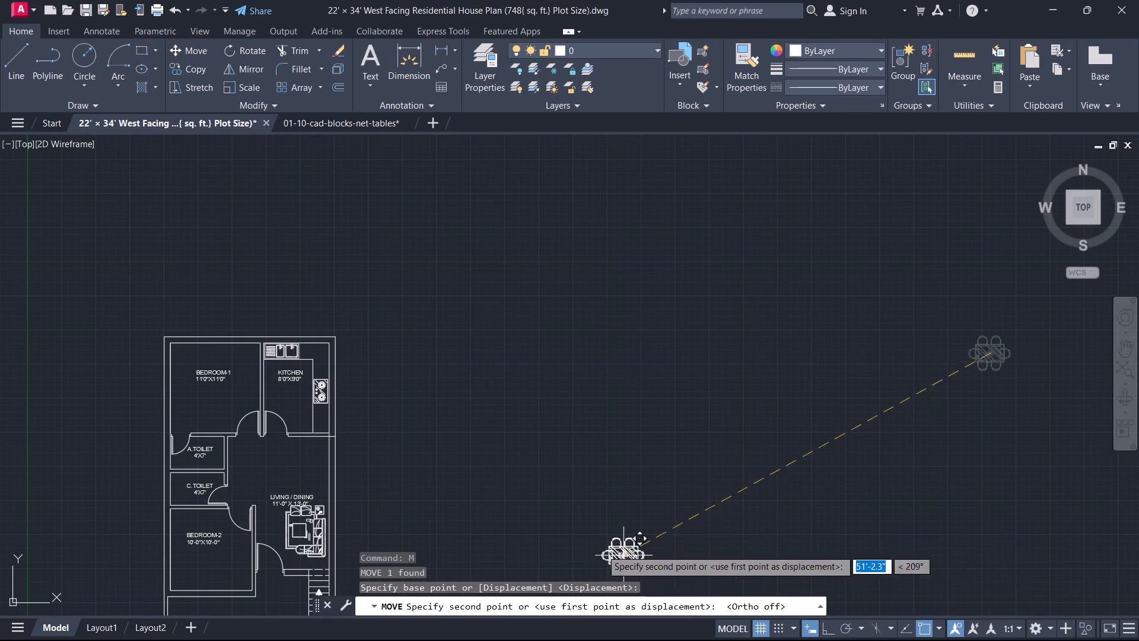
scroll(501, 517, up, 1)
middle_drag(329, 464, 973, 491)
scroll(946, 496, up, 2)
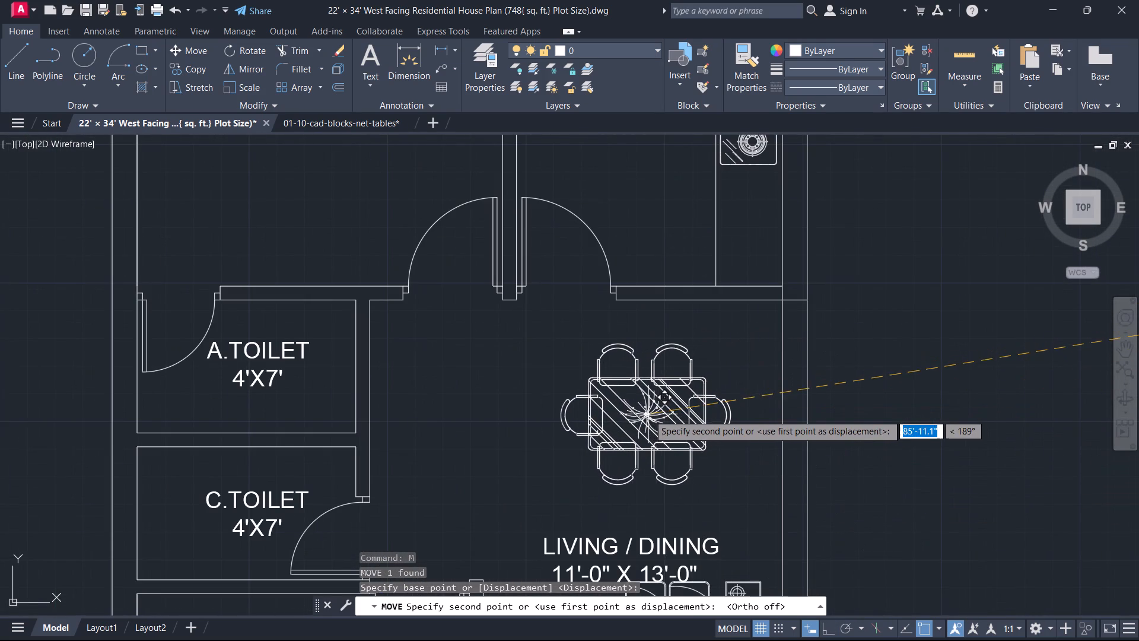
click(645, 417)
key(Escape)
Move the LIVING / DINING label slightly up, into the gap between the dining table and the sofa set.
scroll(682, 410, down, 1)
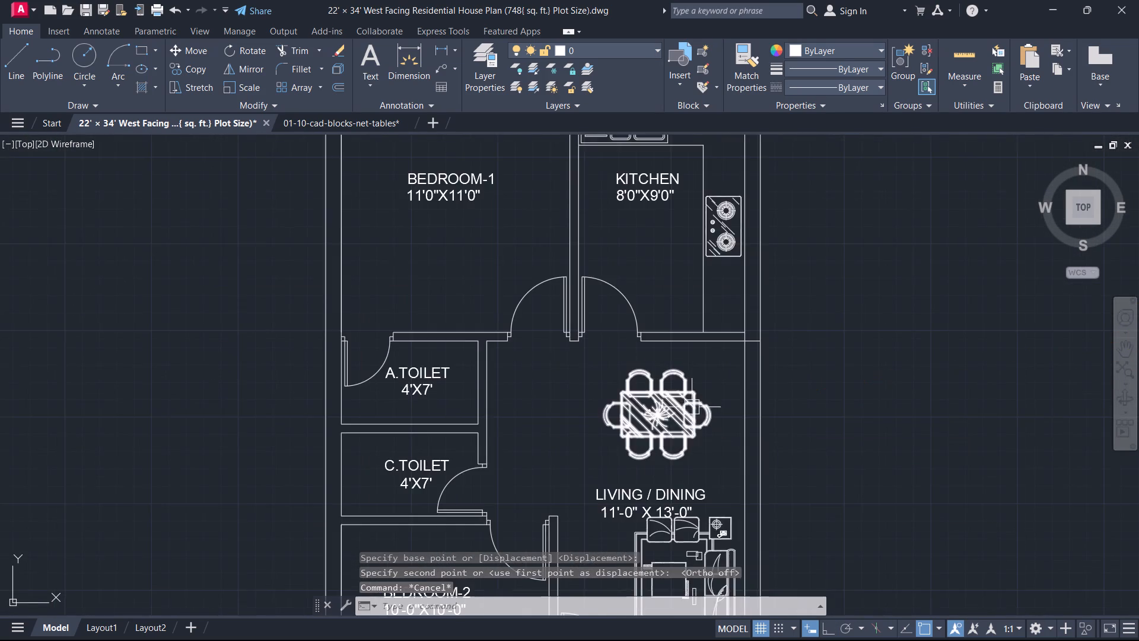
middle_drag(693, 407, 907, 290)
scroll(907, 290, down, 1)
middle_click(913, 310)
scroll(913, 310, up, 1)
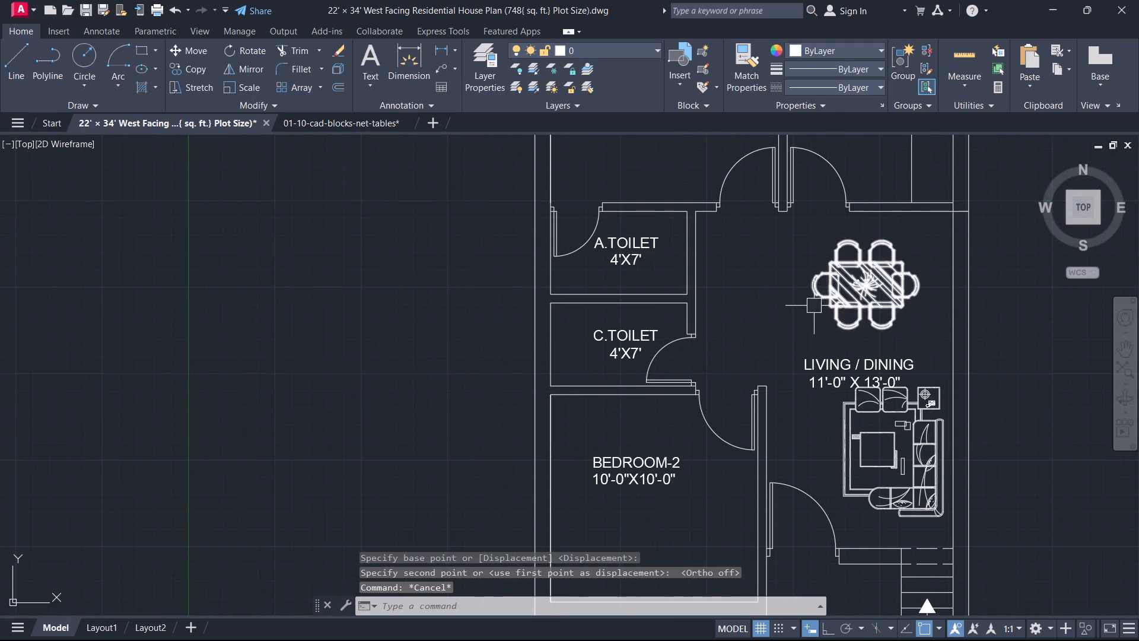
scroll(841, 377, up, 2)
click(860, 380)
text(M)
key(space)
scroll(813, 368, up, 2)
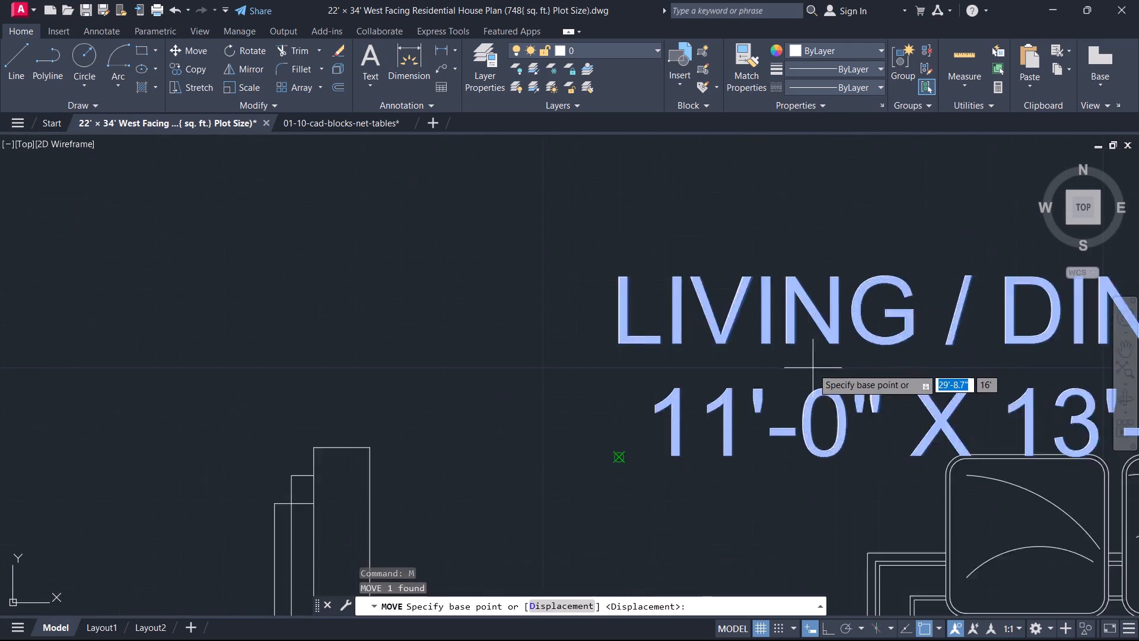
scroll(813, 368, up, 2)
click(927, 365)
click(924, 254)
key(Escape)
Insert the Toilet - Imperial block from the architectural tool palette in the empty space west of the plan, and close the palettes.
scroll(913, 256, down, 7)
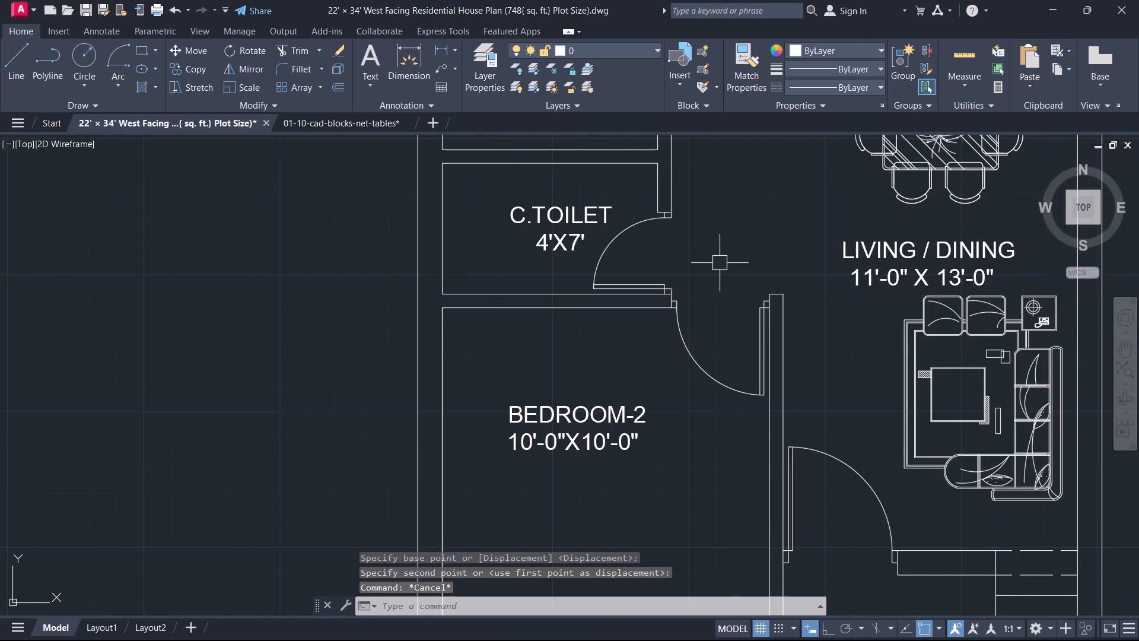
middle_drag(739, 272, 1010, 337)
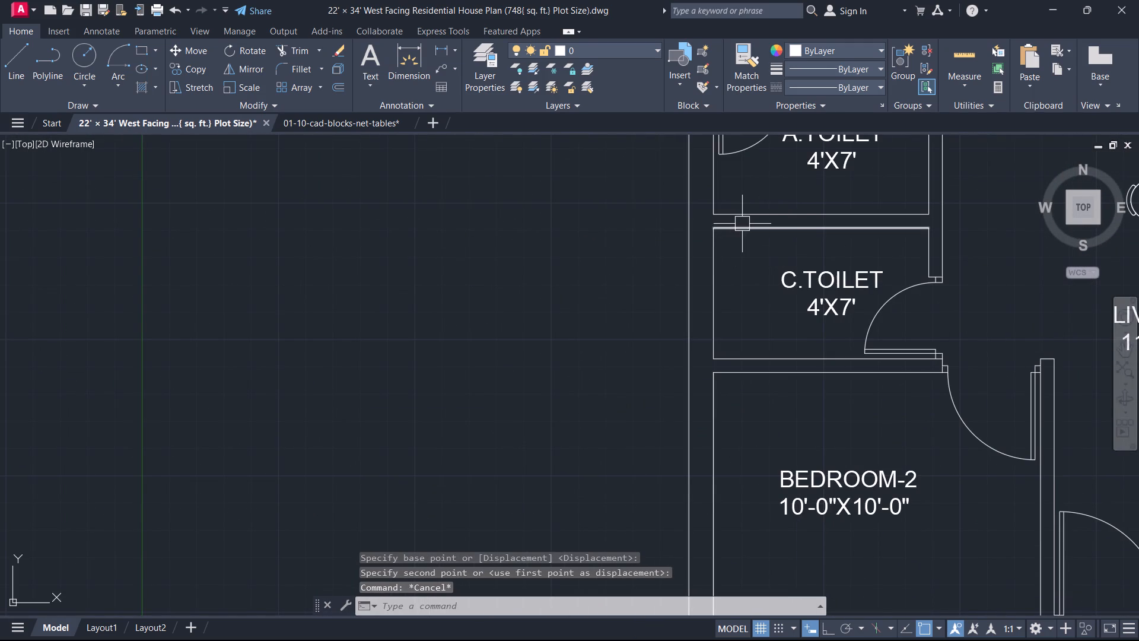
text(TP)
key(space)
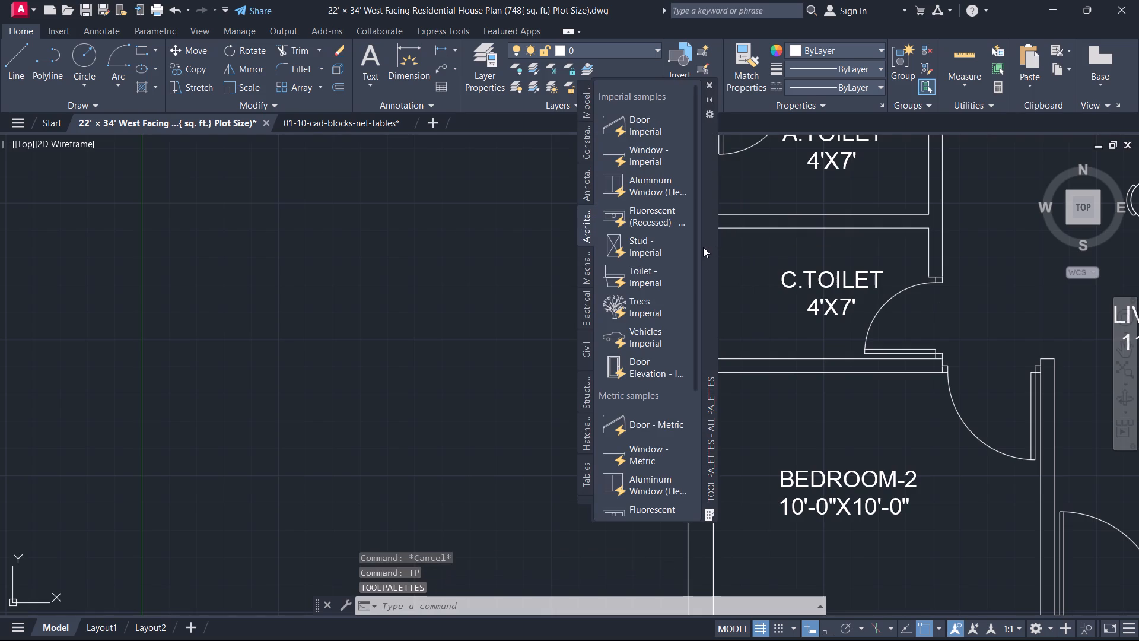
scroll(766, 232, down, 4)
scroll(702, 207, up, 1)
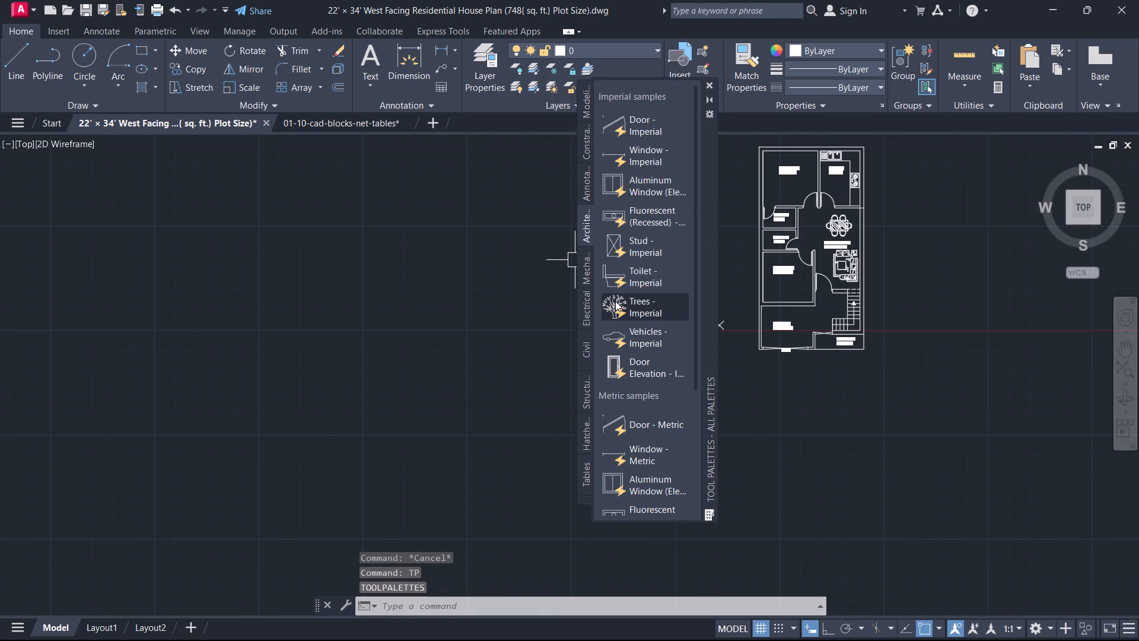
click(658, 277)
click(485, 321)
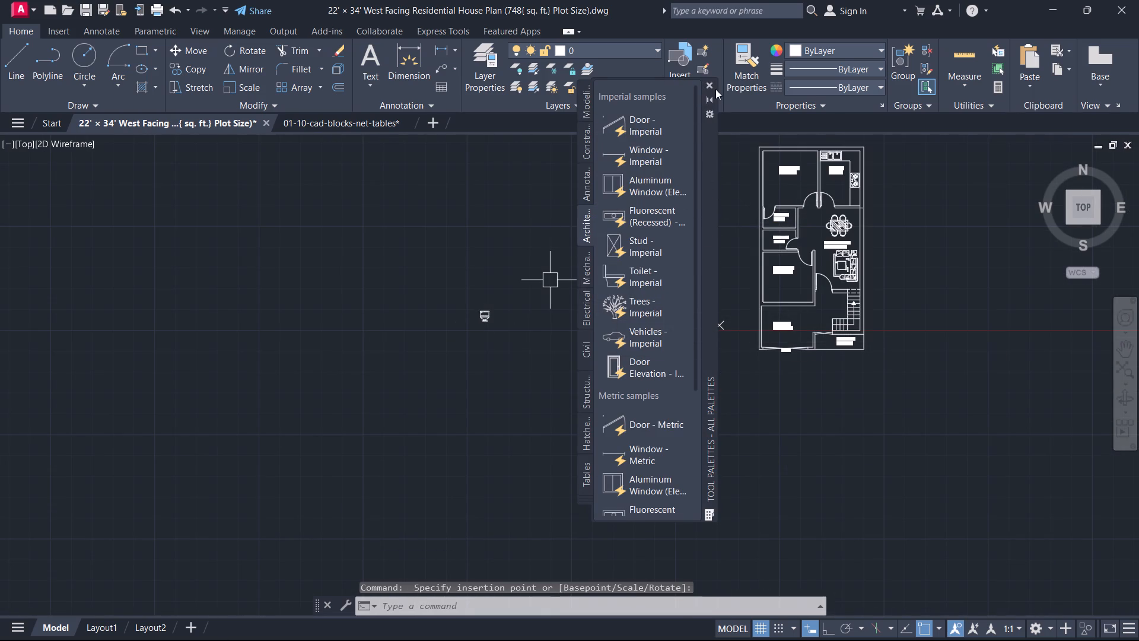
click(716, 88)
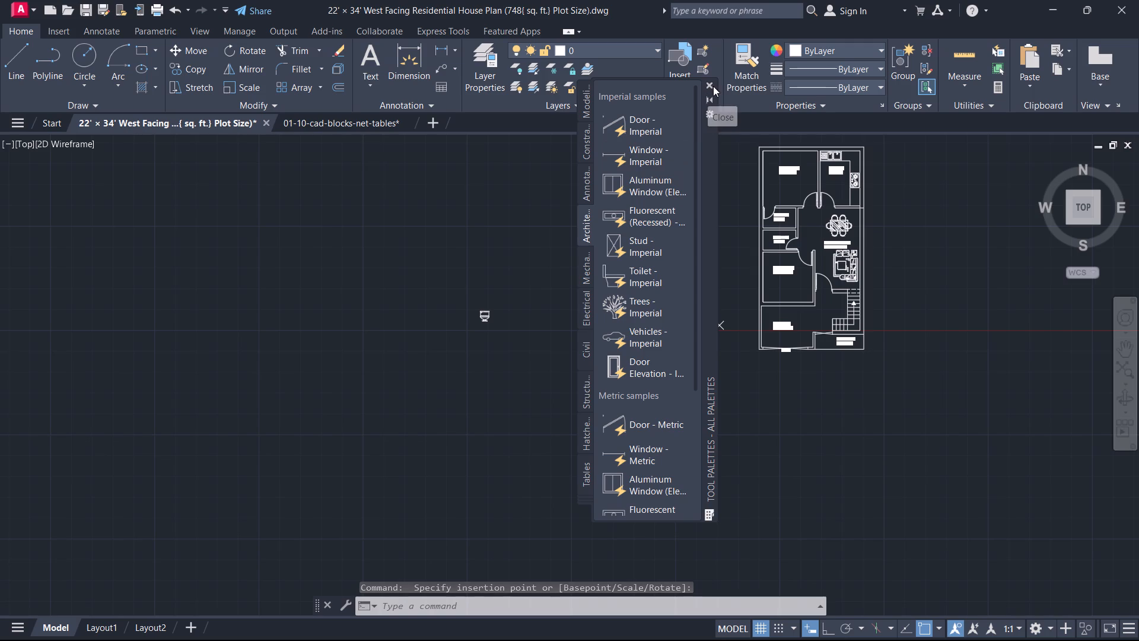
click(713, 86)
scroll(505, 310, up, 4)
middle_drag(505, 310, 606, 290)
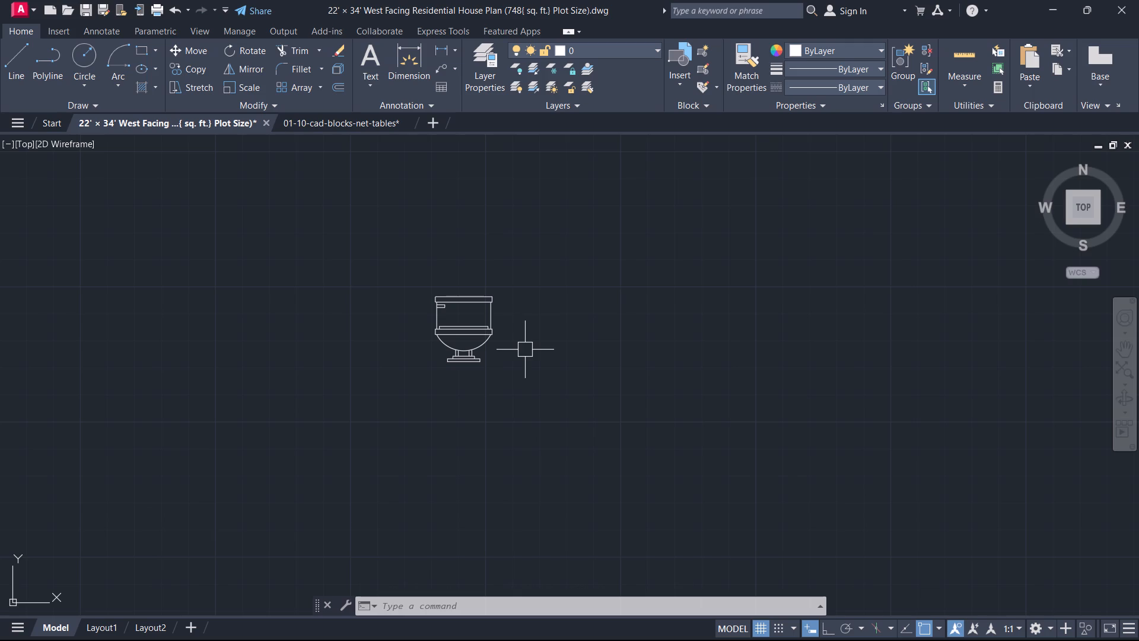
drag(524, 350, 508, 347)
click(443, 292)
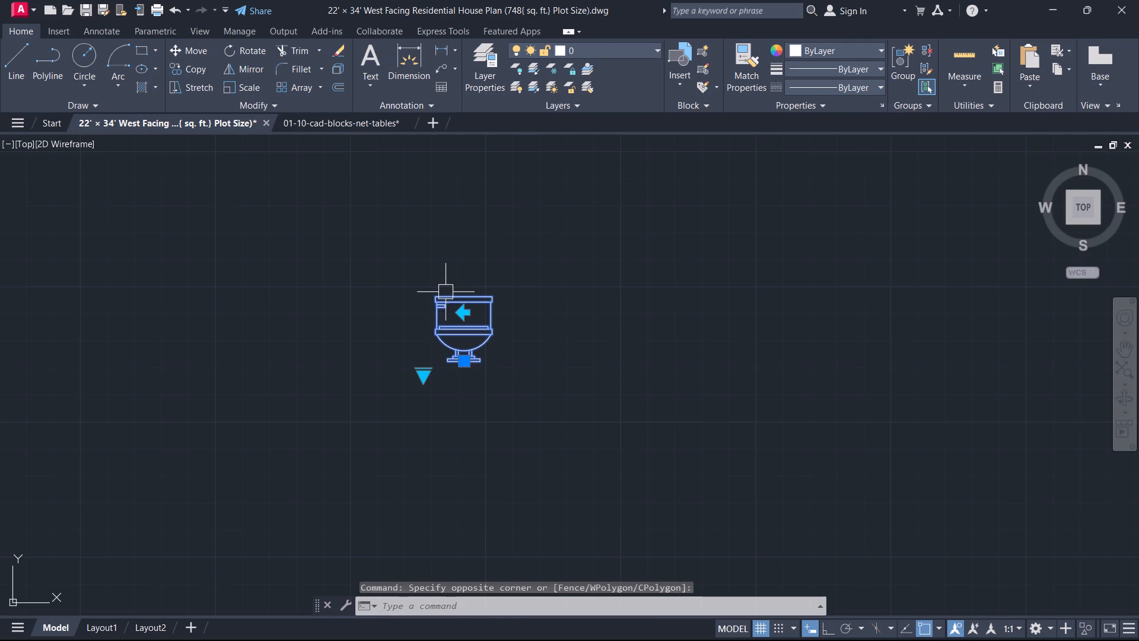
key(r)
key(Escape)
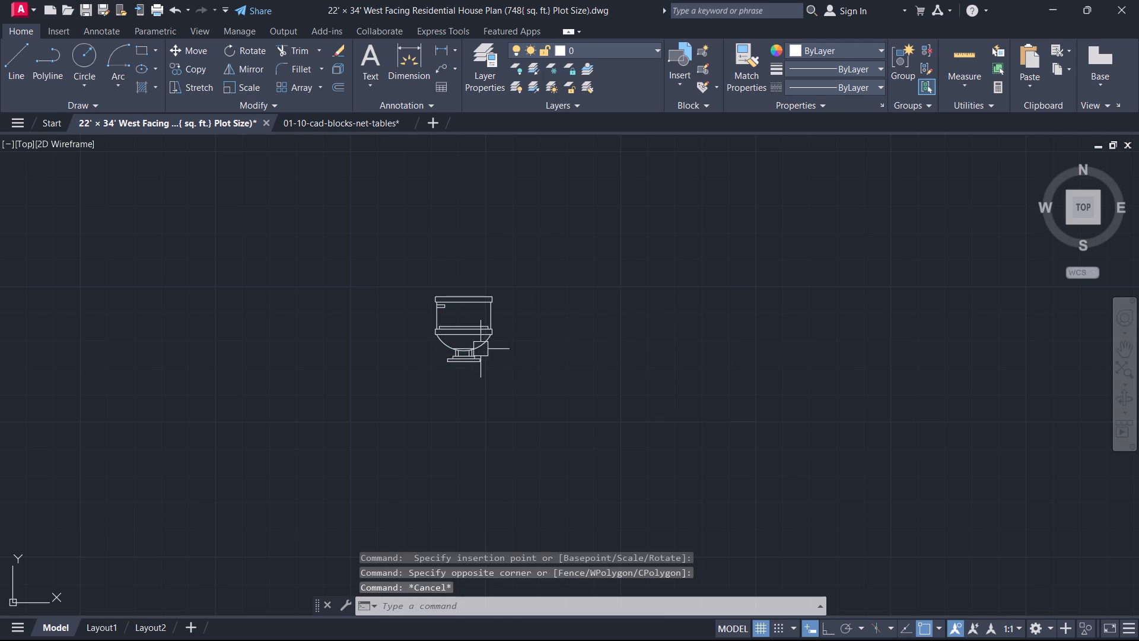
Set the inserted toilet block's view to Round (Plan).
click(478, 344)
click(427, 369)
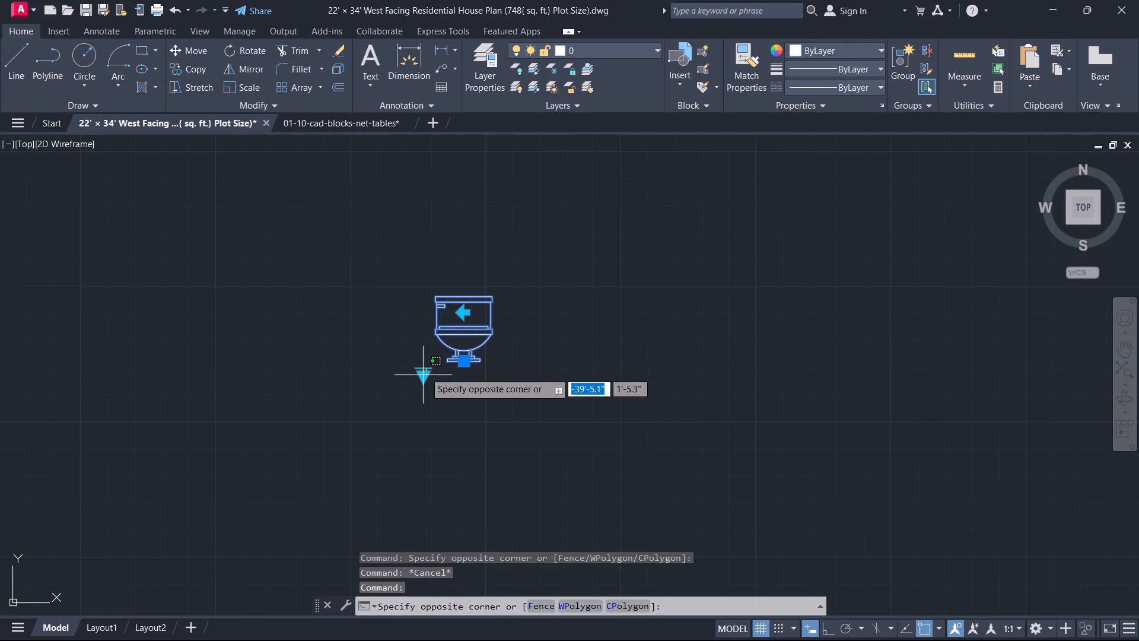
double_click(424, 373)
click(421, 377)
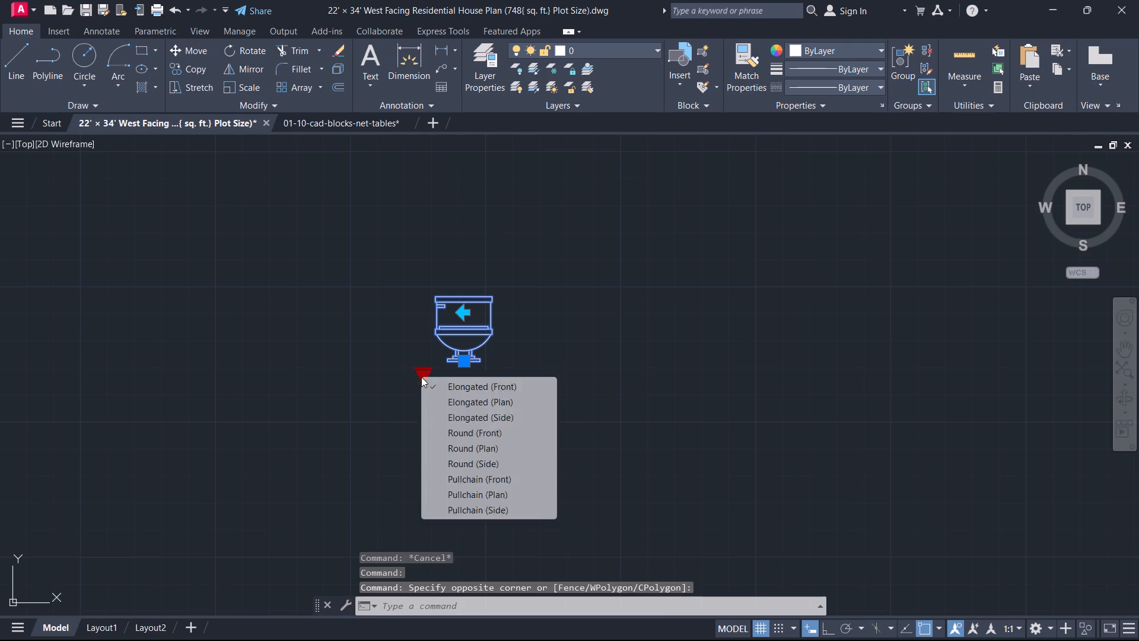
click(460, 443)
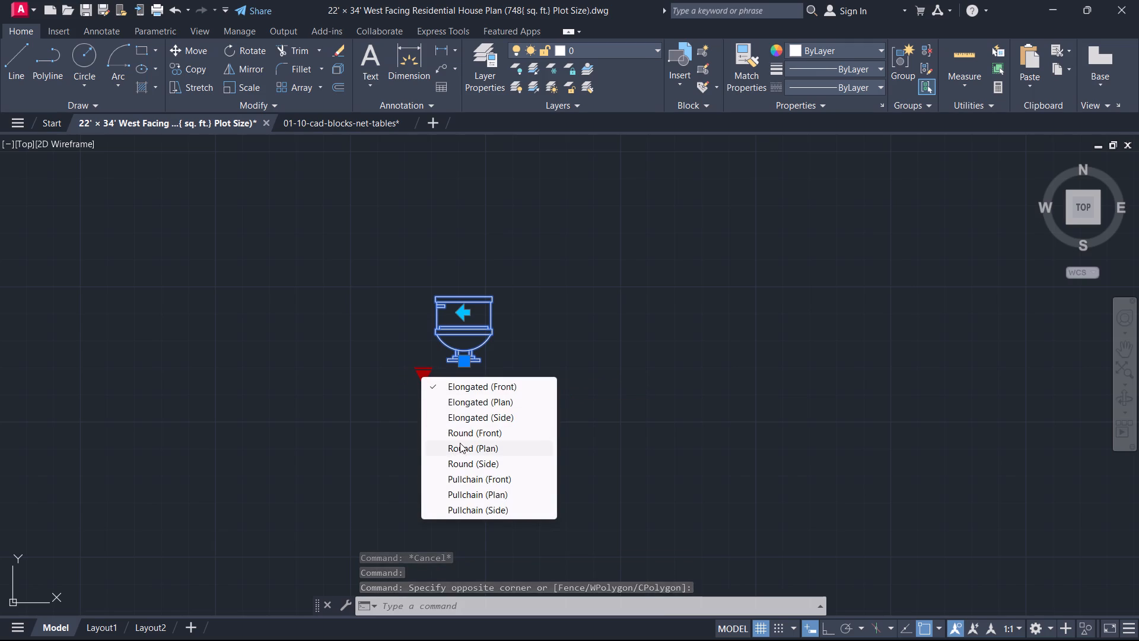
key(Escape)
drag(488, 434, 483, 433)
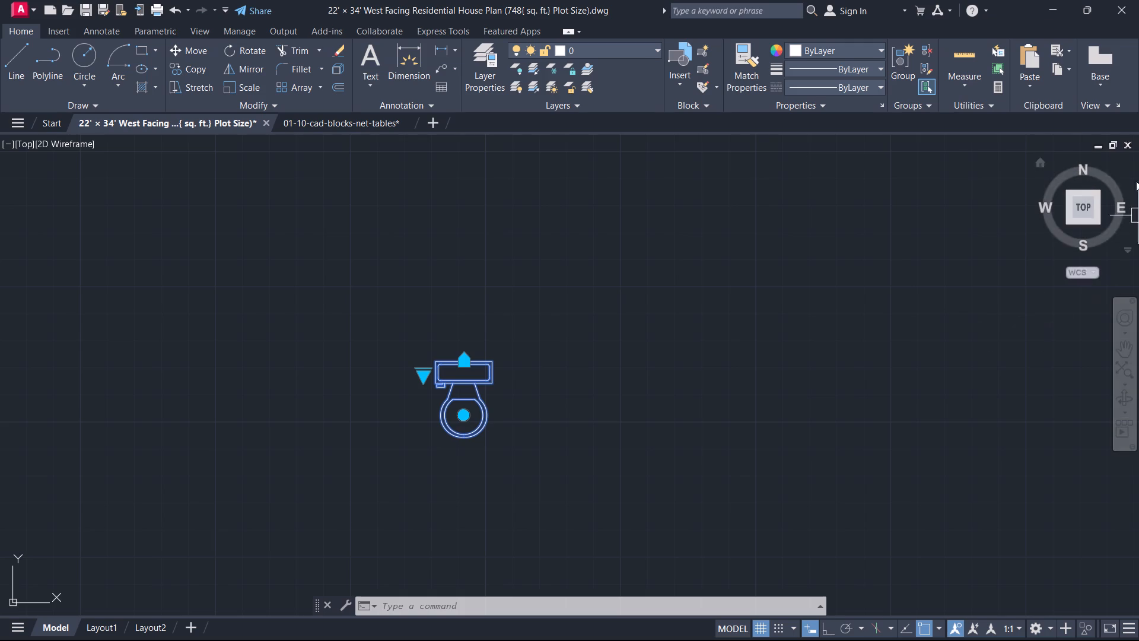
Move the toilet block from the far empty space to just west of the house plan, beside the parking area.
scroll(478, 328, down, 1)
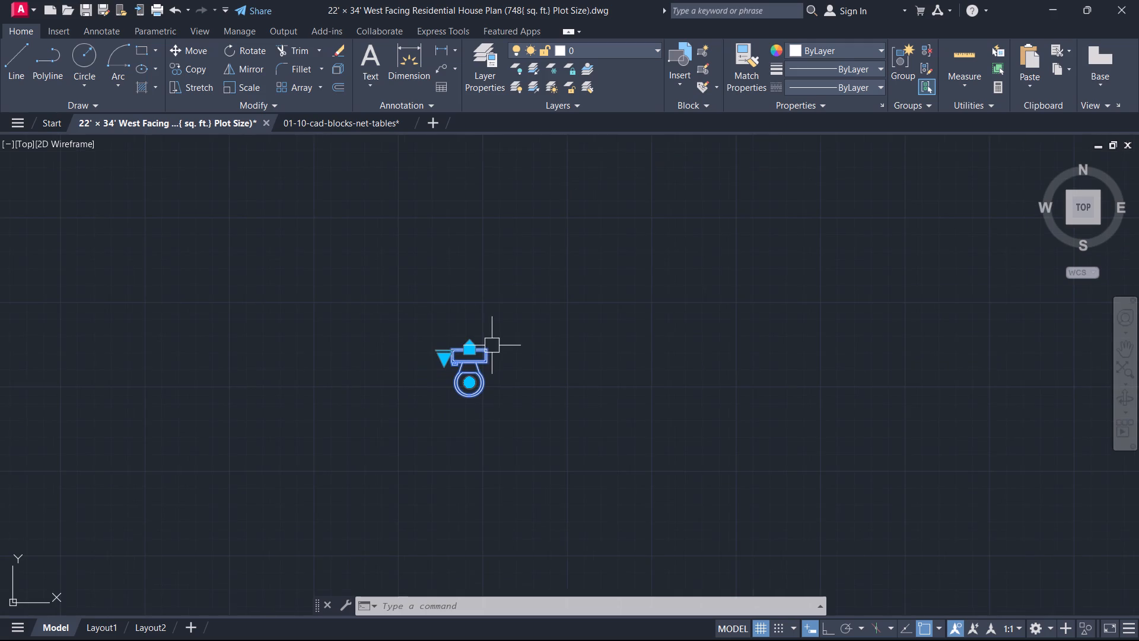
middle_drag(543, 258, 555, 227)
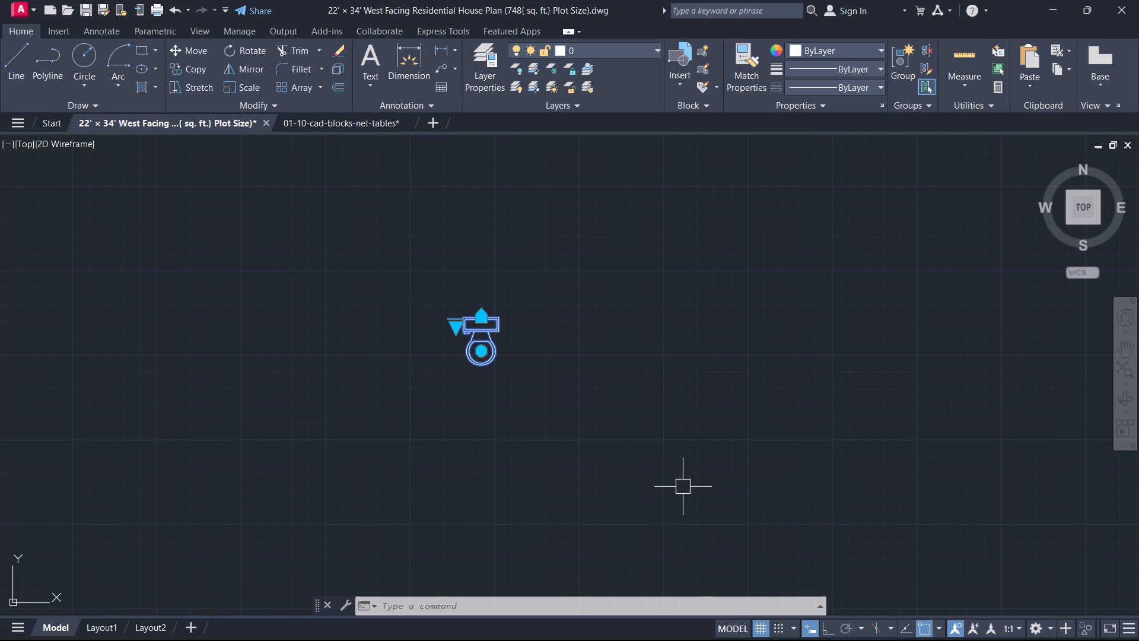
scroll(534, 391, down, 2)
middle_drag(534, 391, 571, 339)
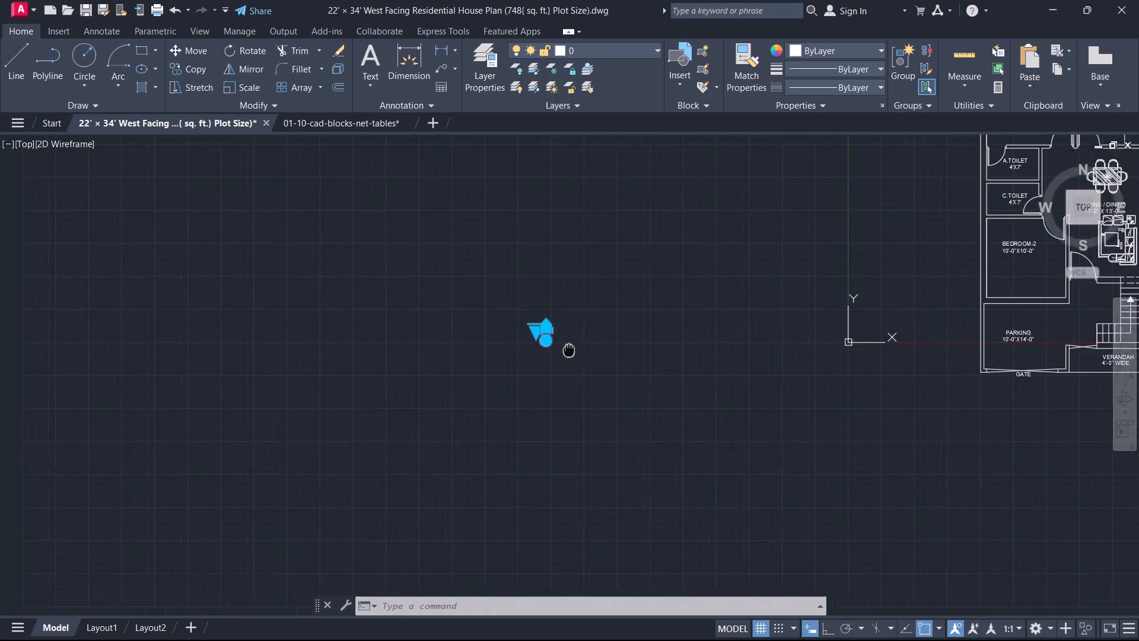
middle_drag(571, 339, 320, 363)
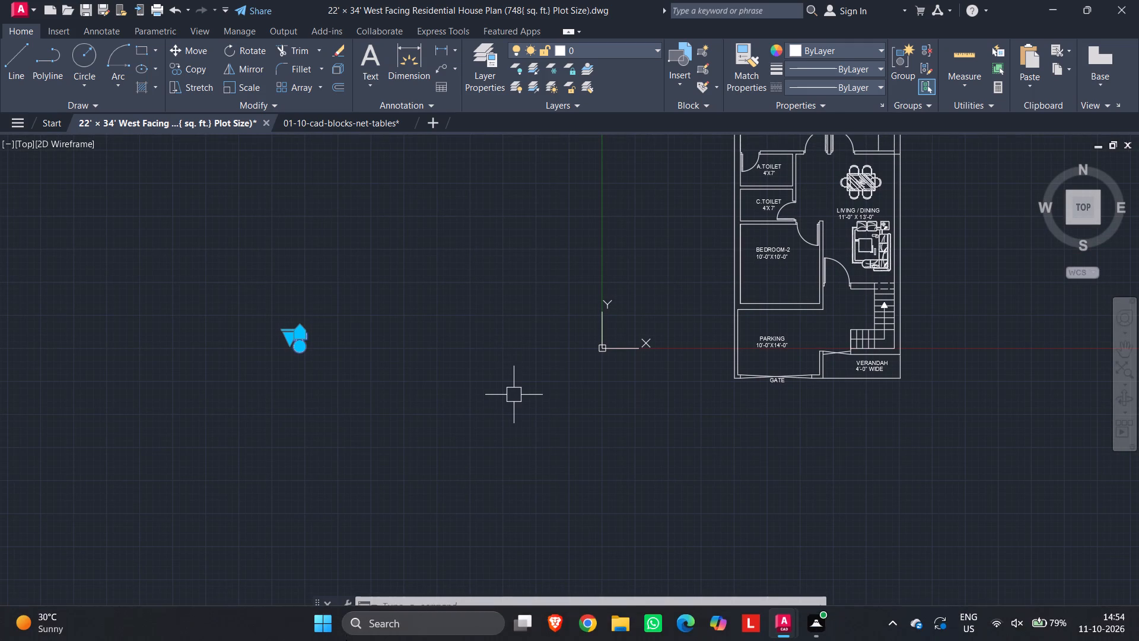
middle_drag(548, 370, 596, 368)
scroll(631, 334, down, 2)
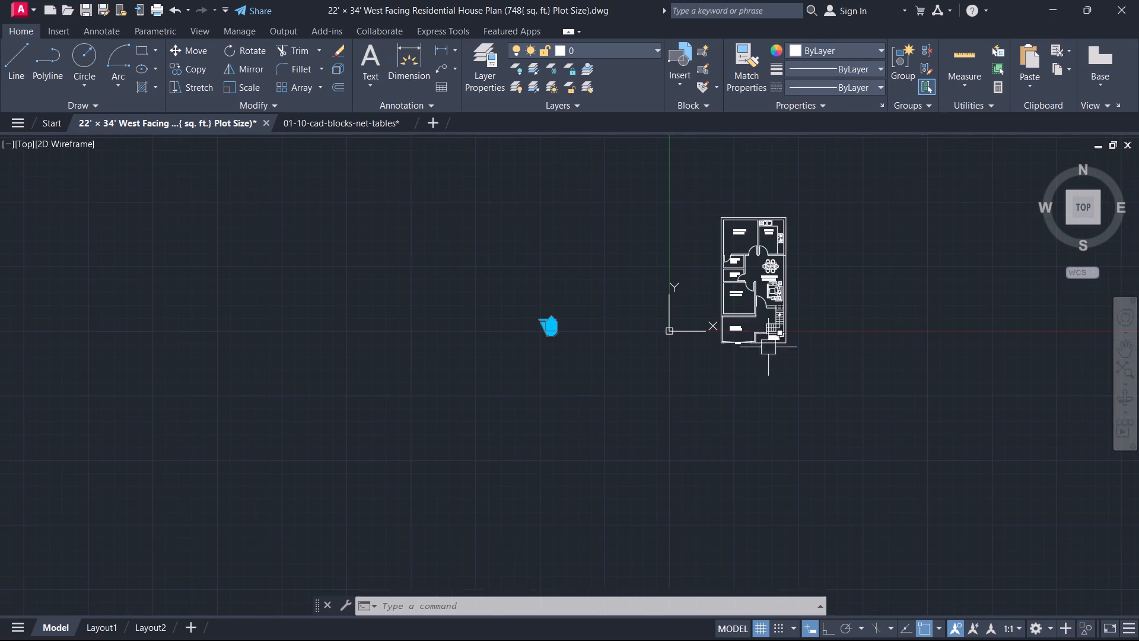
drag(812, 378, 801, 372)
key(Escape)
scroll(587, 349, up, 3)
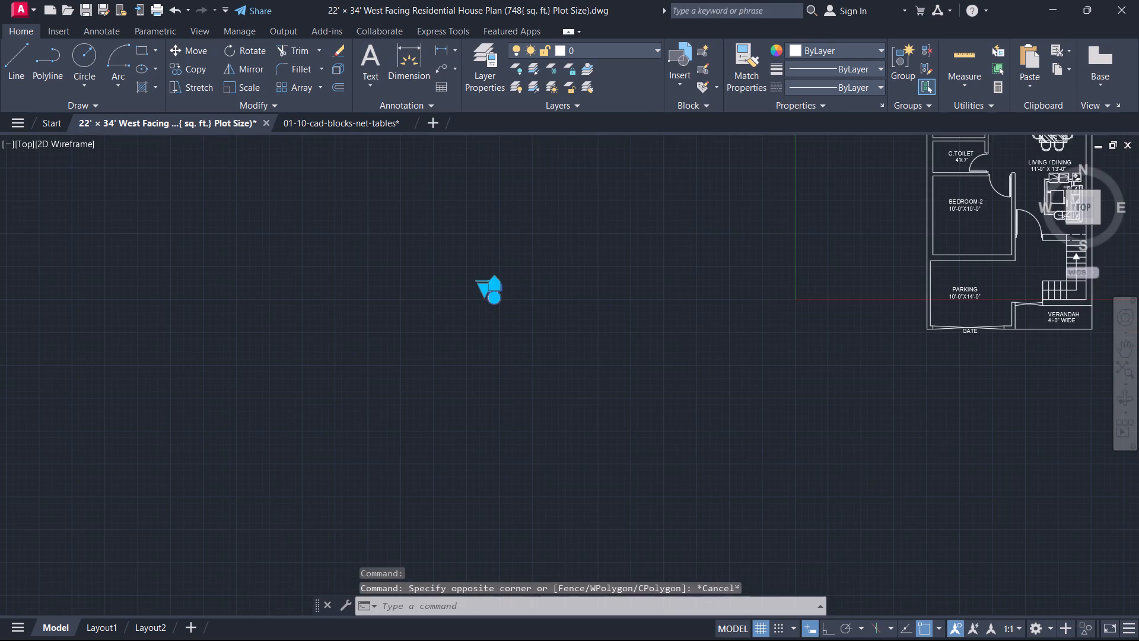
key(m)
key(space)
click(428, 236)
middle_drag(740, 268, 392, 376)
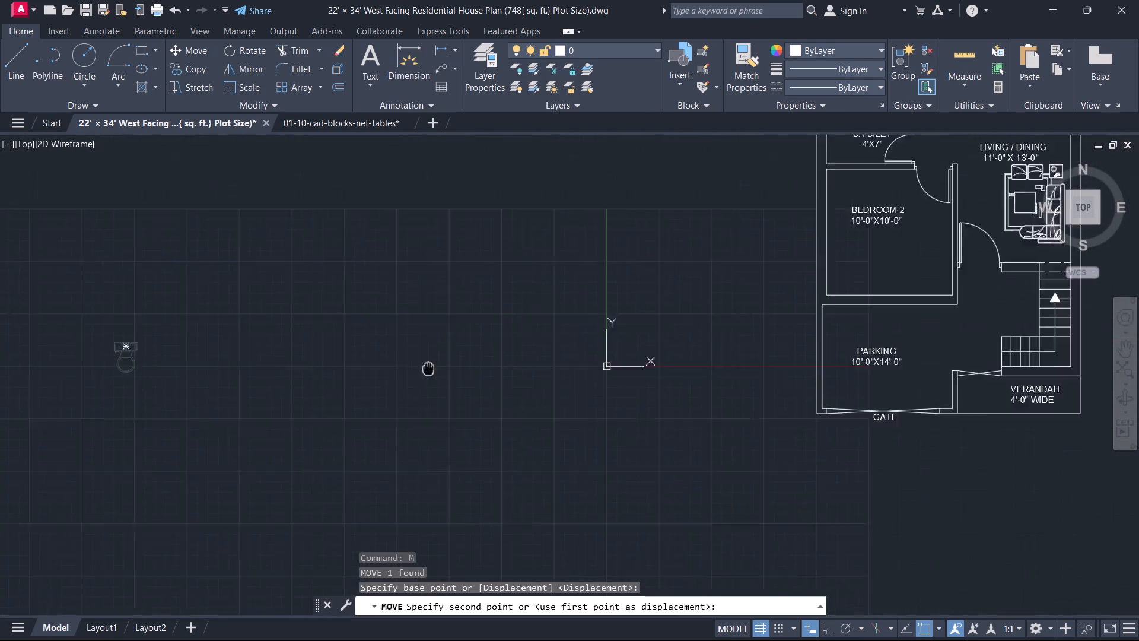
middle_drag(392, 376, 114, 411)
click(409, 340)
key(Escape)
Rotate the toilet block 90° counterclockwise with Ortho on, so its tank faces west and the bowl east.
scroll(383, 362, down, 1)
middle_drag(383, 362, 635, 367)
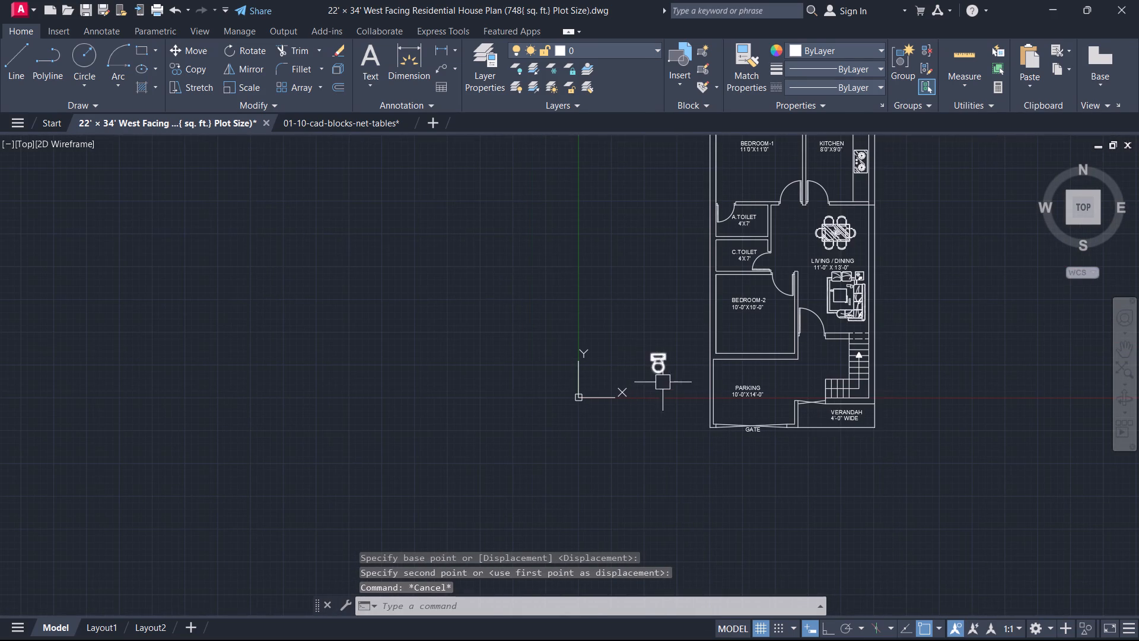
drag(685, 391, 679, 389)
click(632, 336)
text(RO)
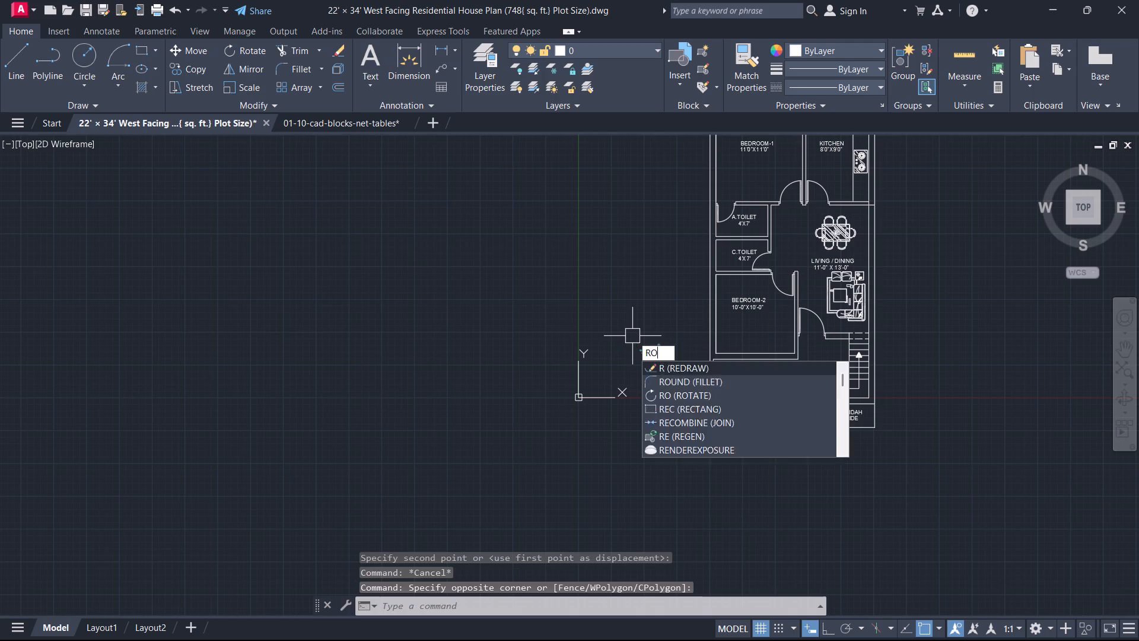
key(space)
scroll(632, 336, up, 3)
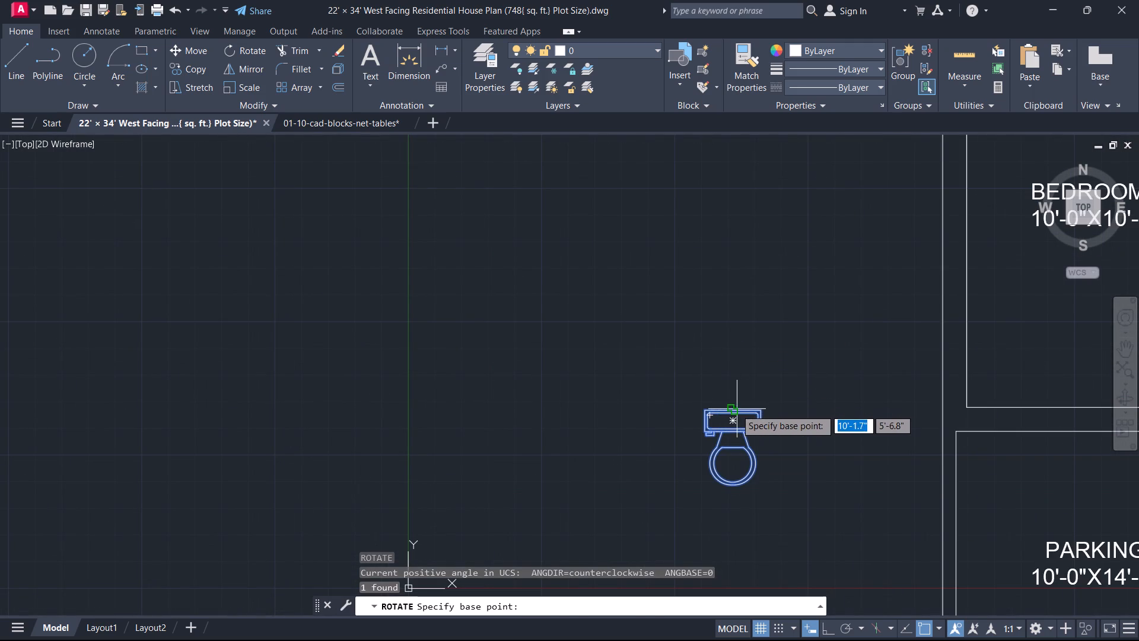
click(734, 409)
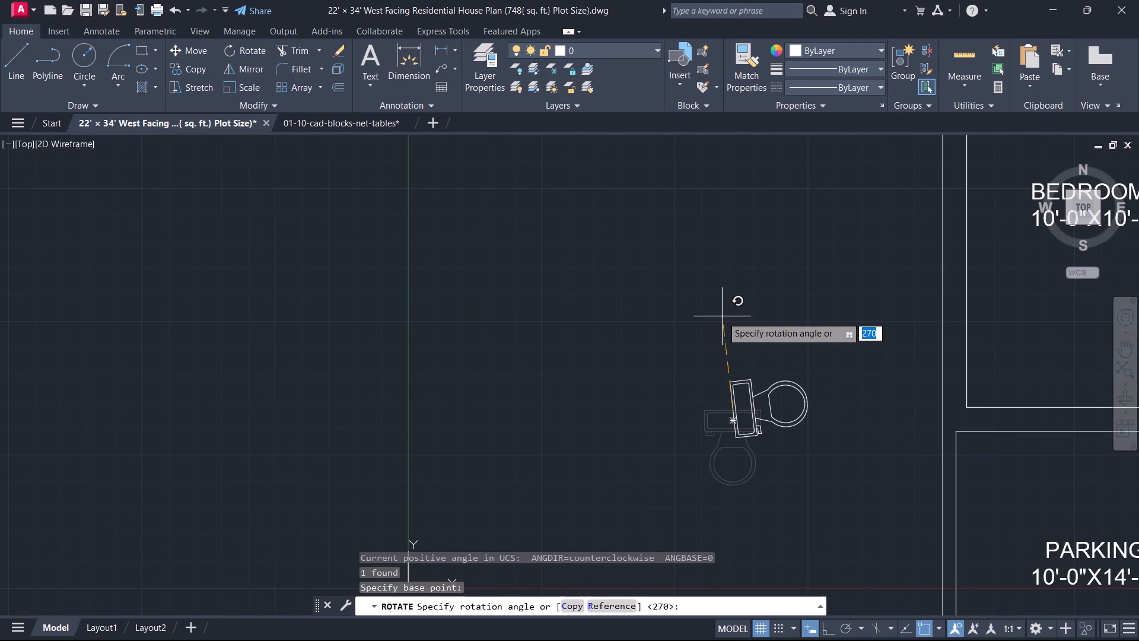
key(F8)
click(722, 318)
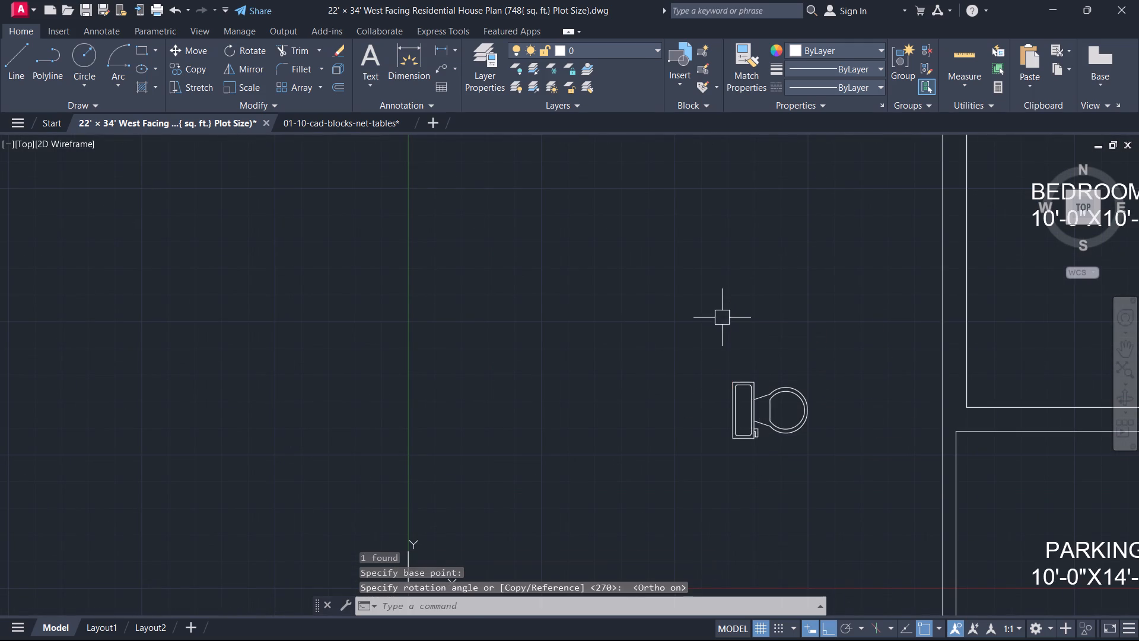
Copy the rotated toilet from a base point behind its tank into C.TOILET, with the tank against the west wall.
click(772, 432)
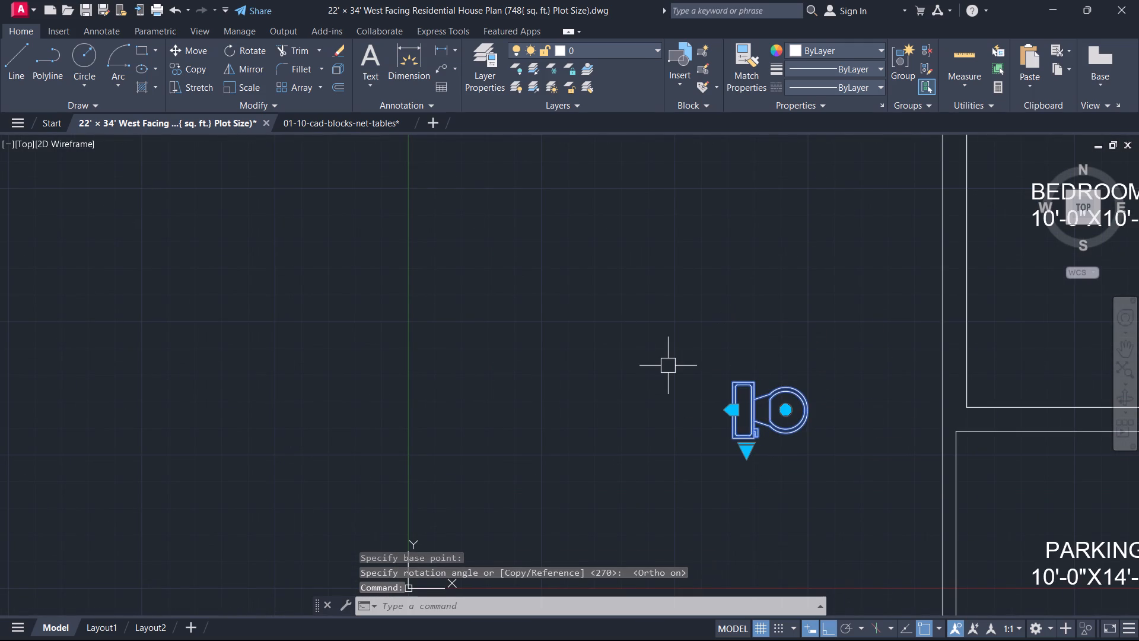
key(m)
key(BackSpace)
text(CO)
key(space)
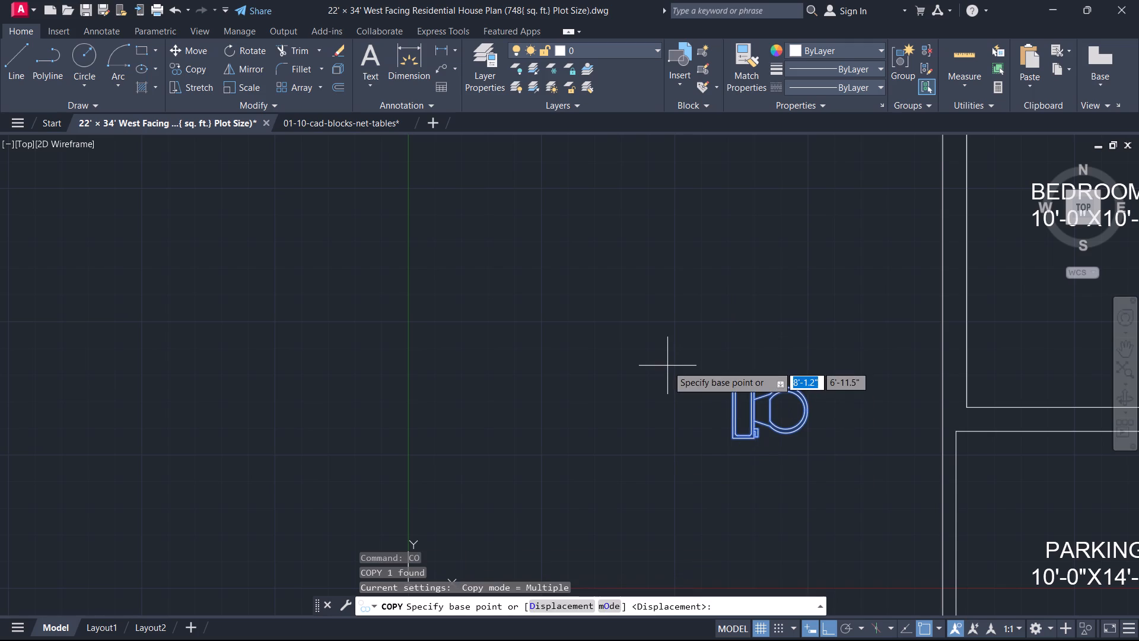
scroll(744, 467, up, 2)
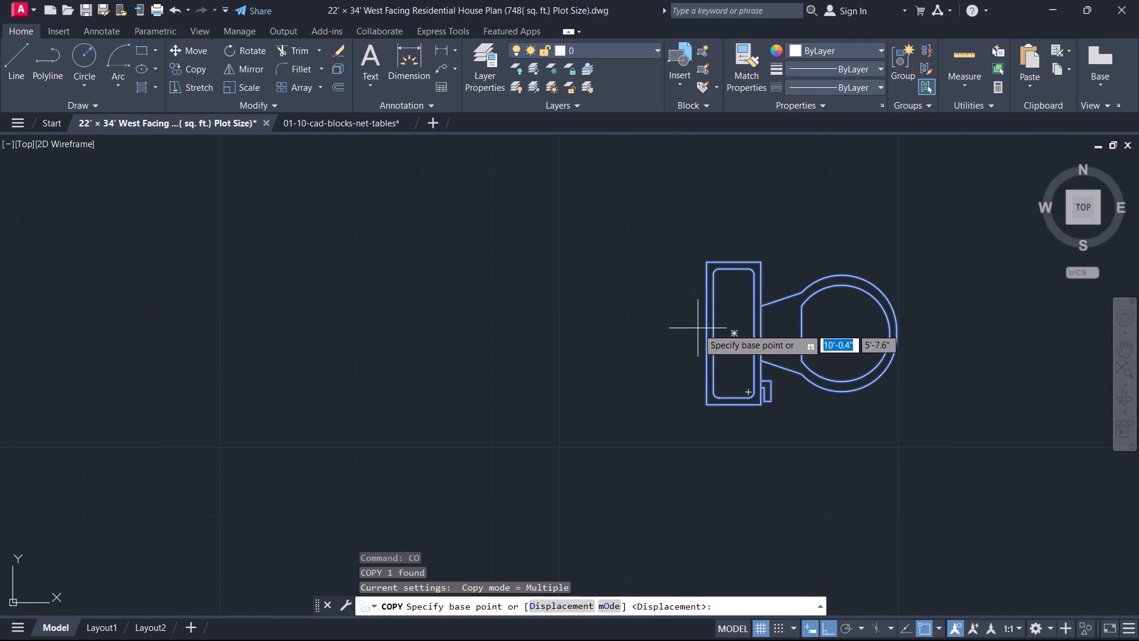
click(698, 328)
scroll(686, 350, down, 3)
middle_drag(686, 350, 581, 579)
scroll(781, 345, up, 1)
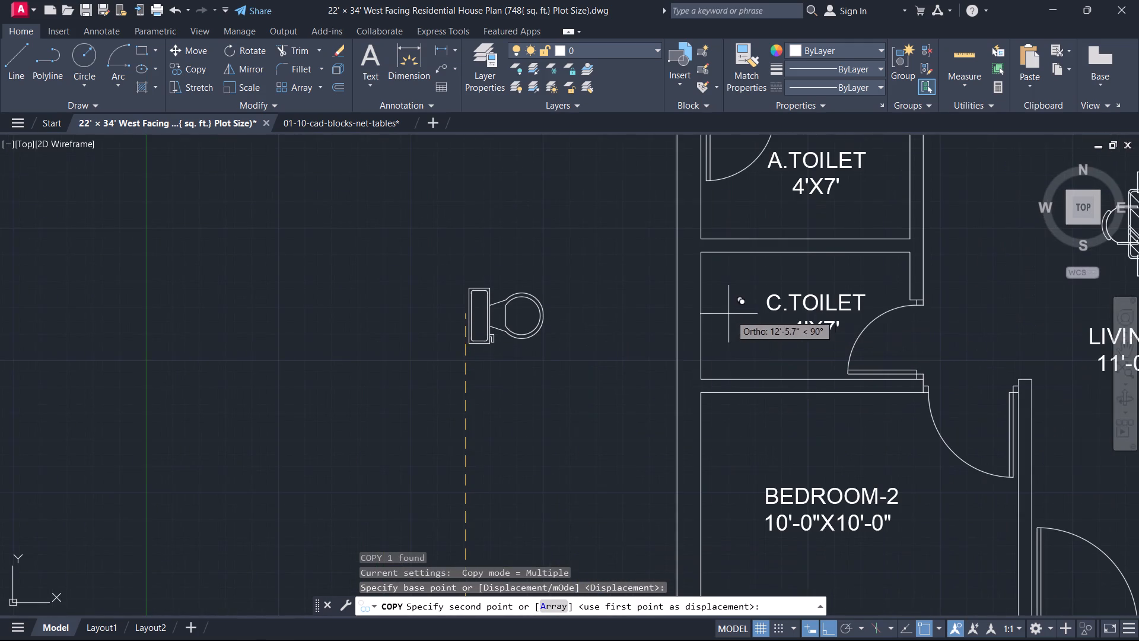
click(705, 310)
key(Escape)
Rotate the original toilet outside the plan another 90° counterclockwise, so its tank faces south and the bowl north.
middle_drag(724, 353, 663, 436)
click(667, 399)
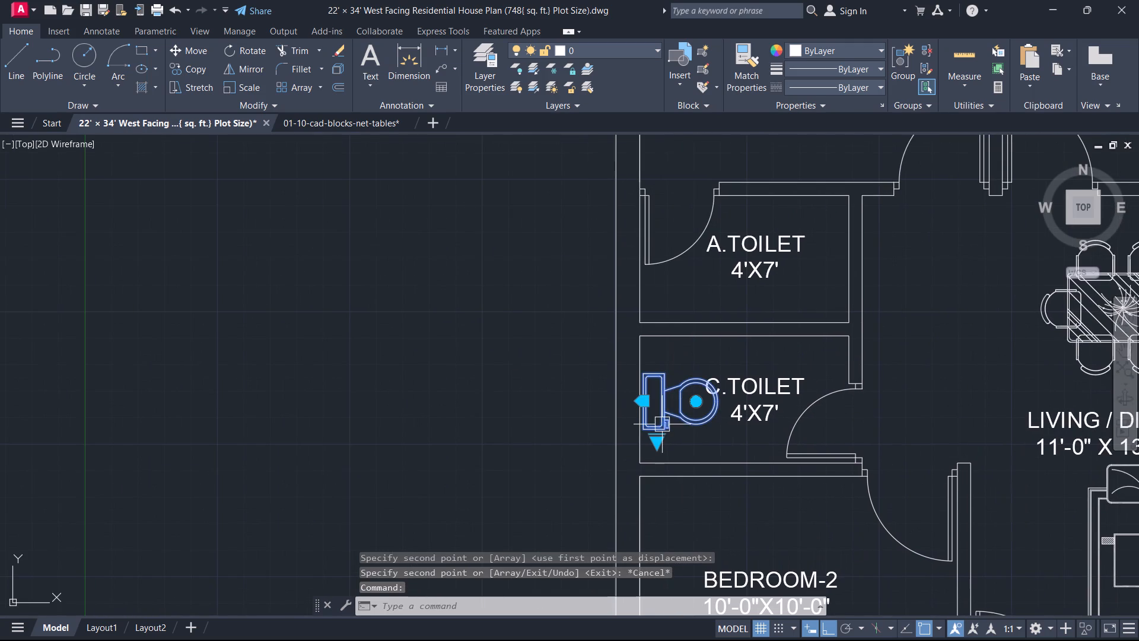
scroll(561, 438, down, 2)
middle_drag(562, 442, 798, 278)
key(Escape)
drag(770, 448, 755, 427)
click(714, 360)
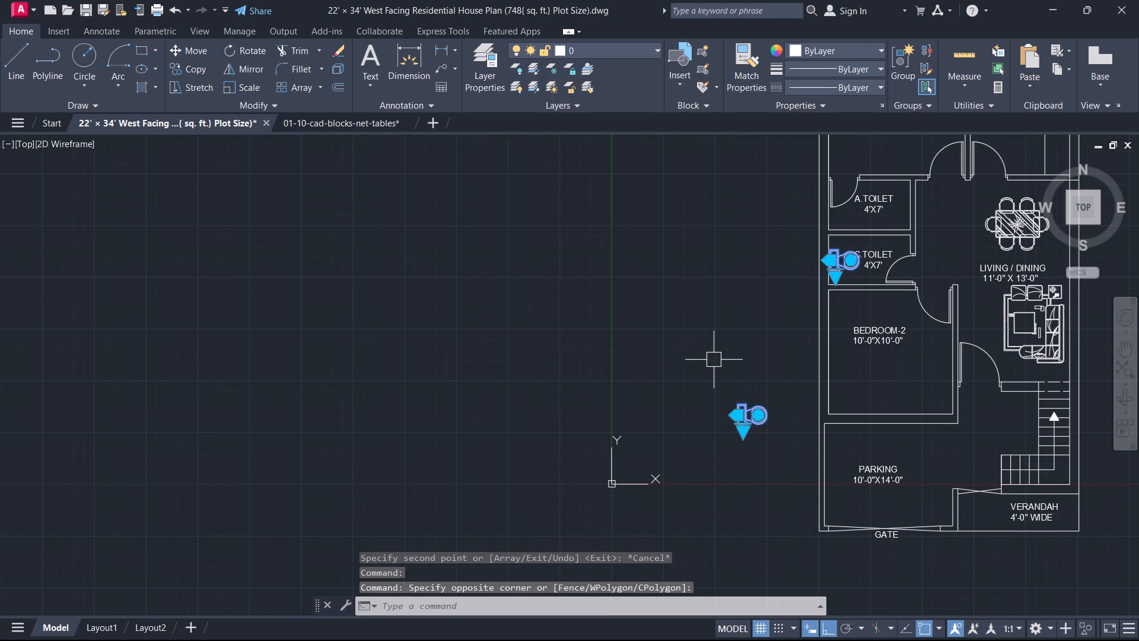
key(Escape)
click(786, 401)
click(708, 440)
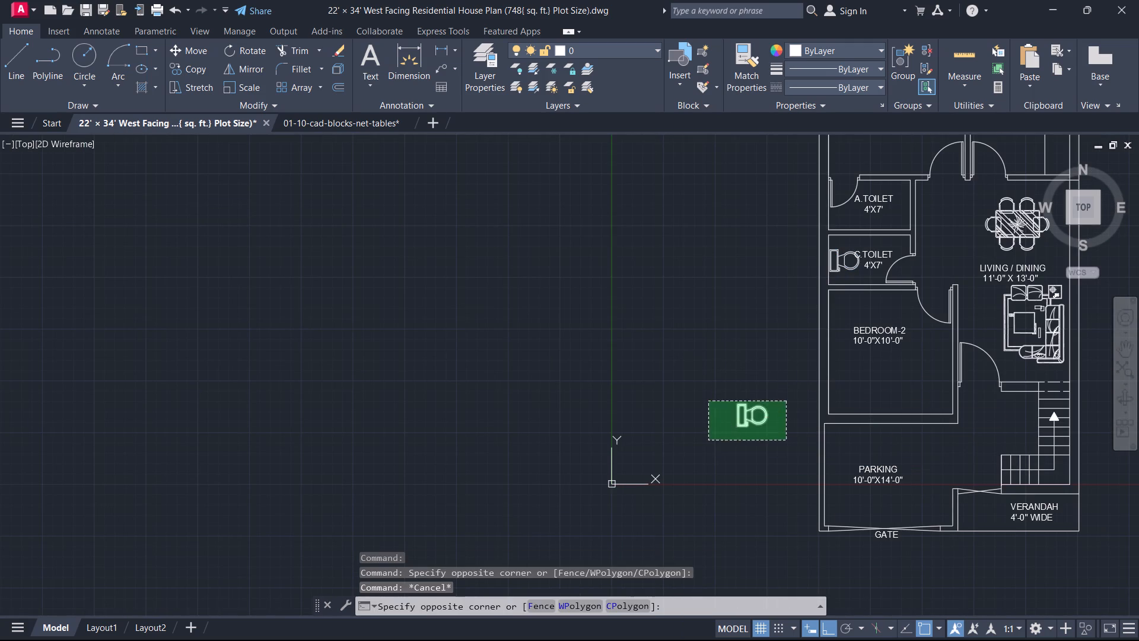
text(RO)
key(space)
scroll(778, 406, up, 4)
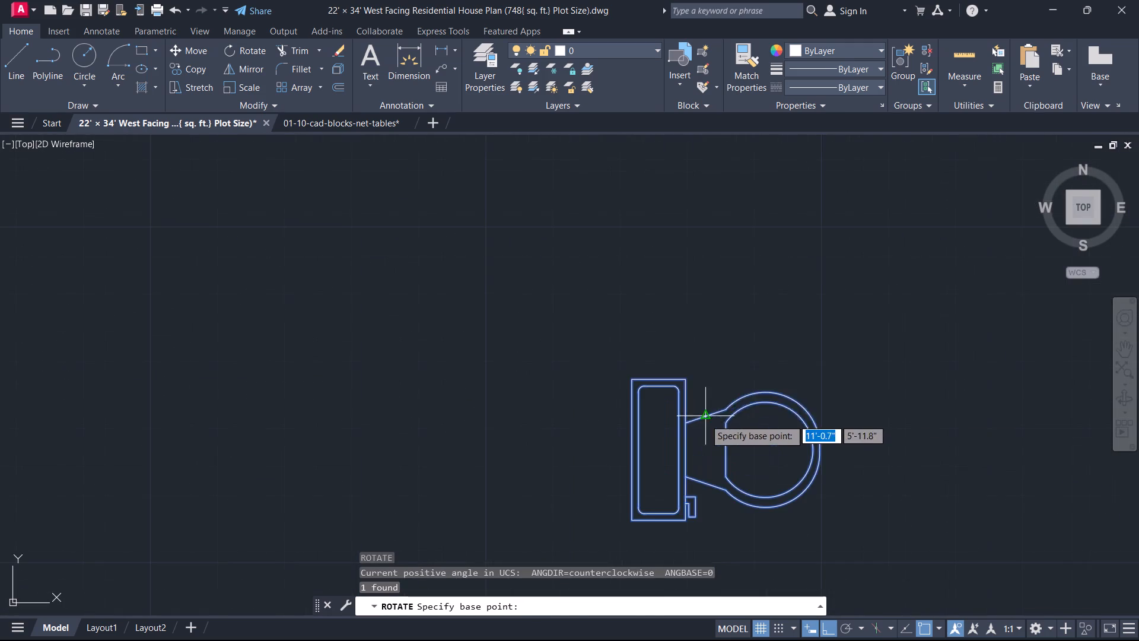
click(688, 350)
click(682, 182)
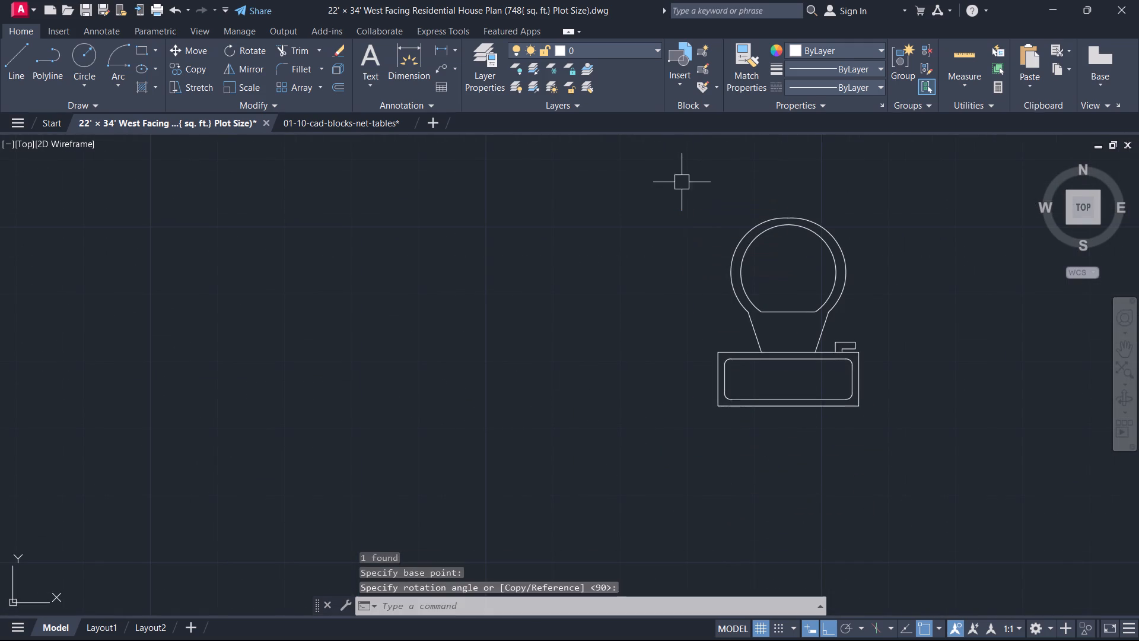
key(Escape)
Move the original toilet by a point behind its tank into A.TOILET, against the south wall near the east corner, with Ortho off.
click(860, 390)
text(M)
key(space)
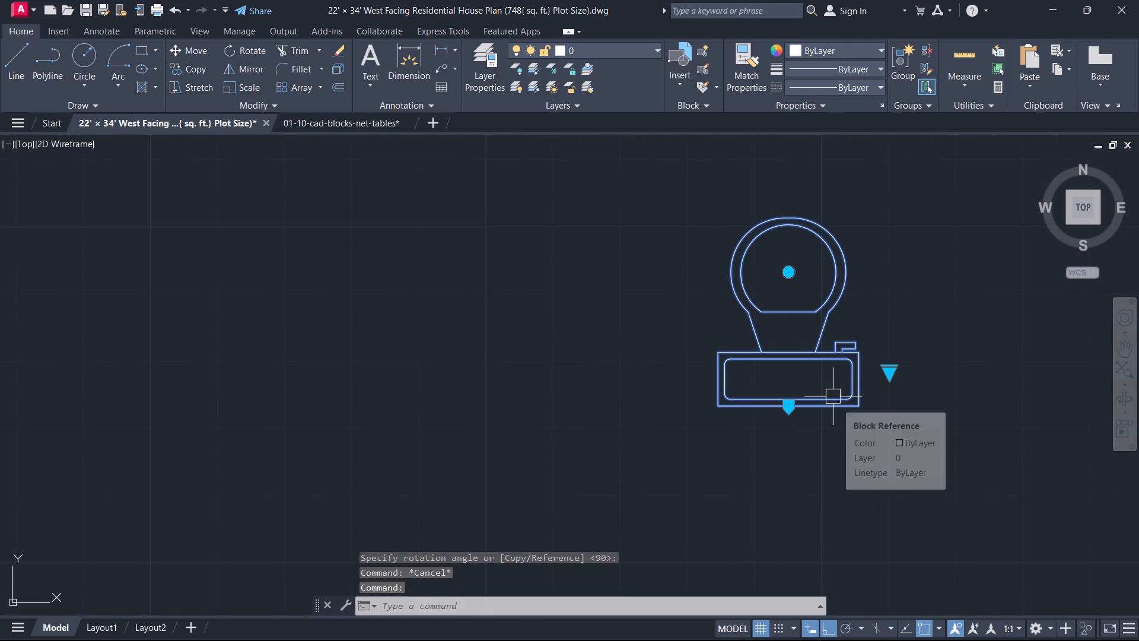
click(788, 418)
key(F8)
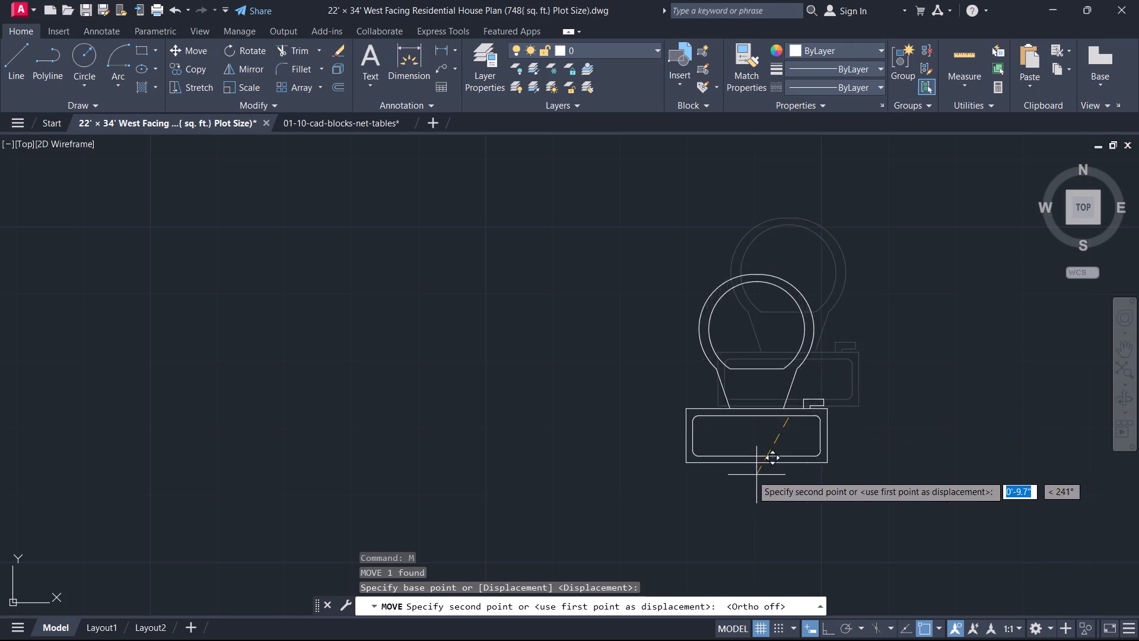
scroll(625, 423, down, 3)
middle_drag(634, 373, 563, 483)
middle_drag(773, 301, 759, 350)
scroll(773, 301, up, 1)
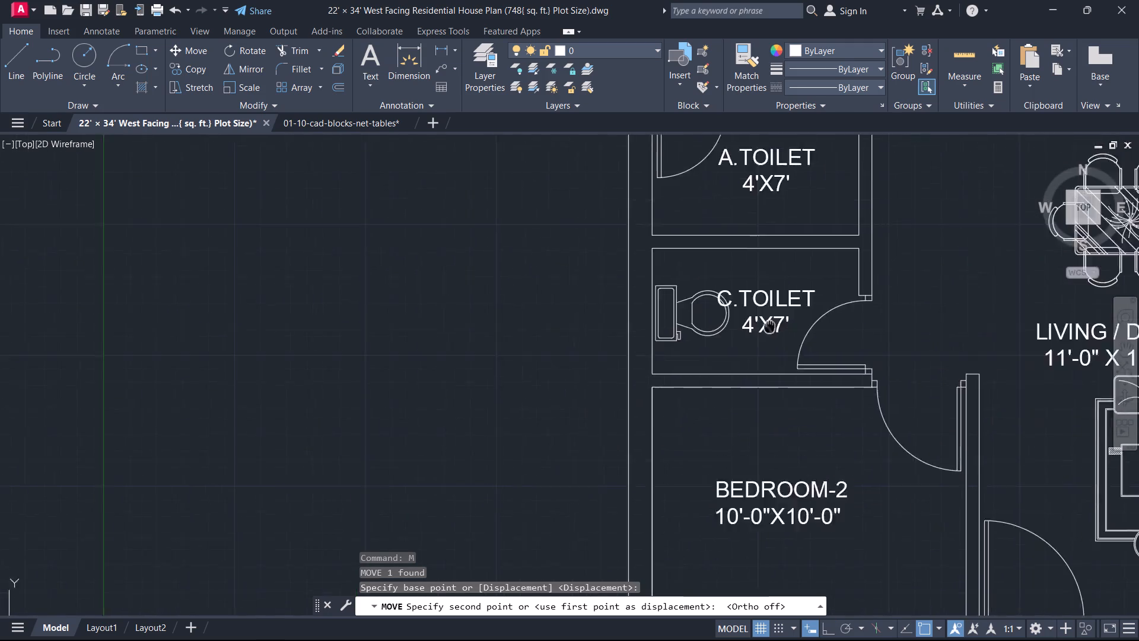
middle_drag(759, 350, 718, 415)
scroll(791, 305, up, 2)
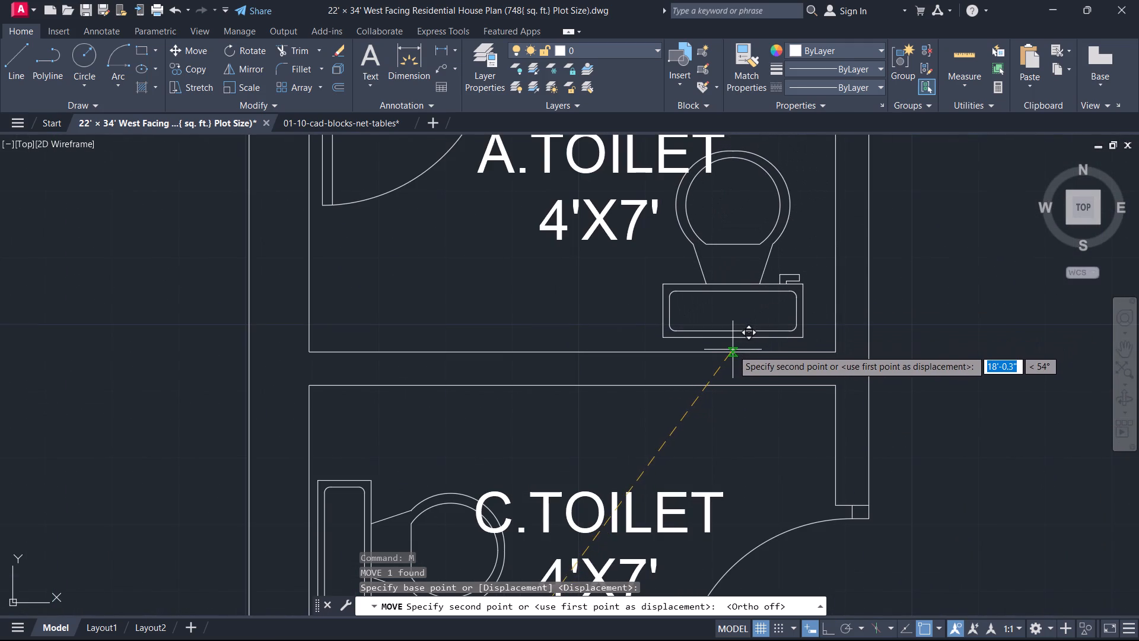
click(733, 350)
key(Escape)
scroll(724, 349, down, 2)
middle_drag(724, 349, 784, 380)
scroll(726, 350, down, 1)
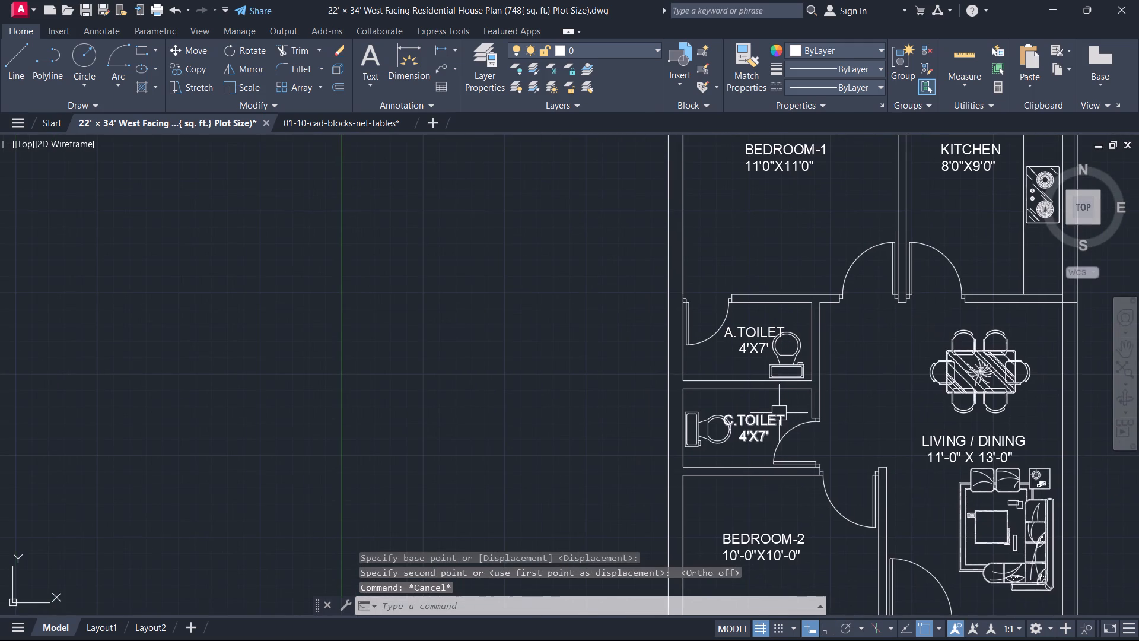
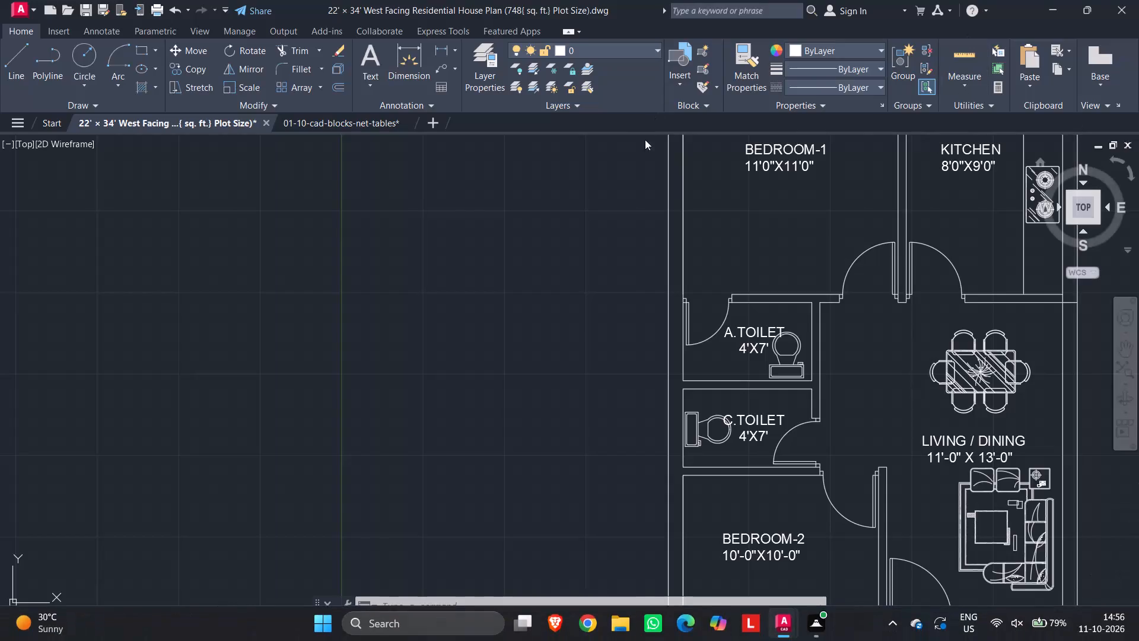
Open the recent beds library drawing 01-01-cad-blocks-net-beds and copy the double bed with arched cover and small round rug.
middle_drag(630, 354, 620, 421)
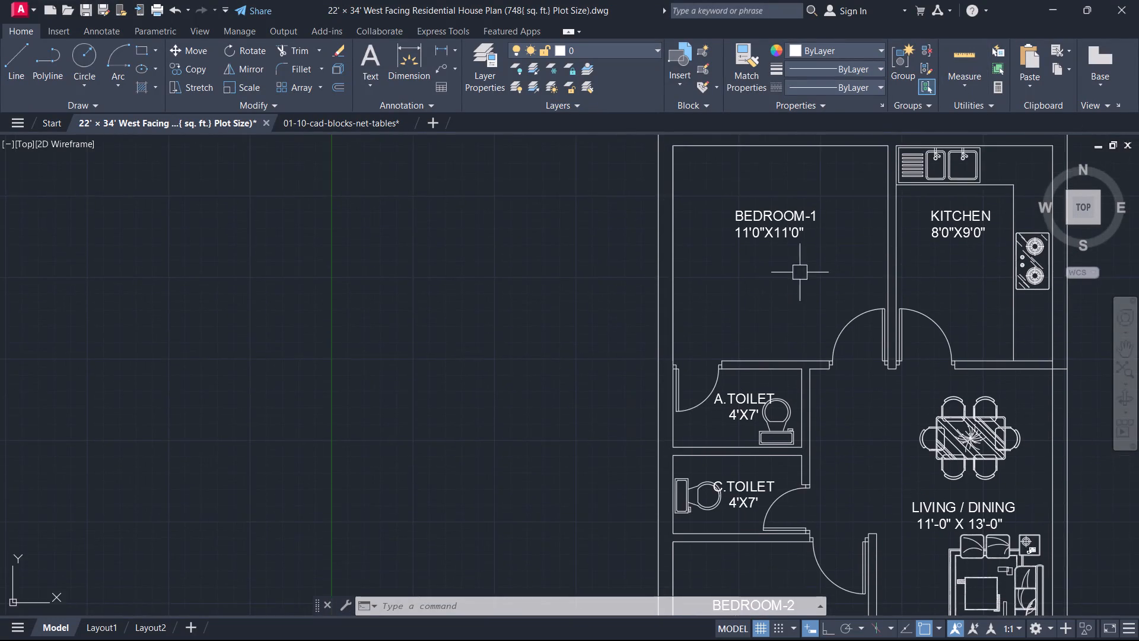
scroll(804, 265, down, 1)
middle_drag(804, 264, 712, 323)
middle_click(695, 307)
scroll(695, 342, up, 1)
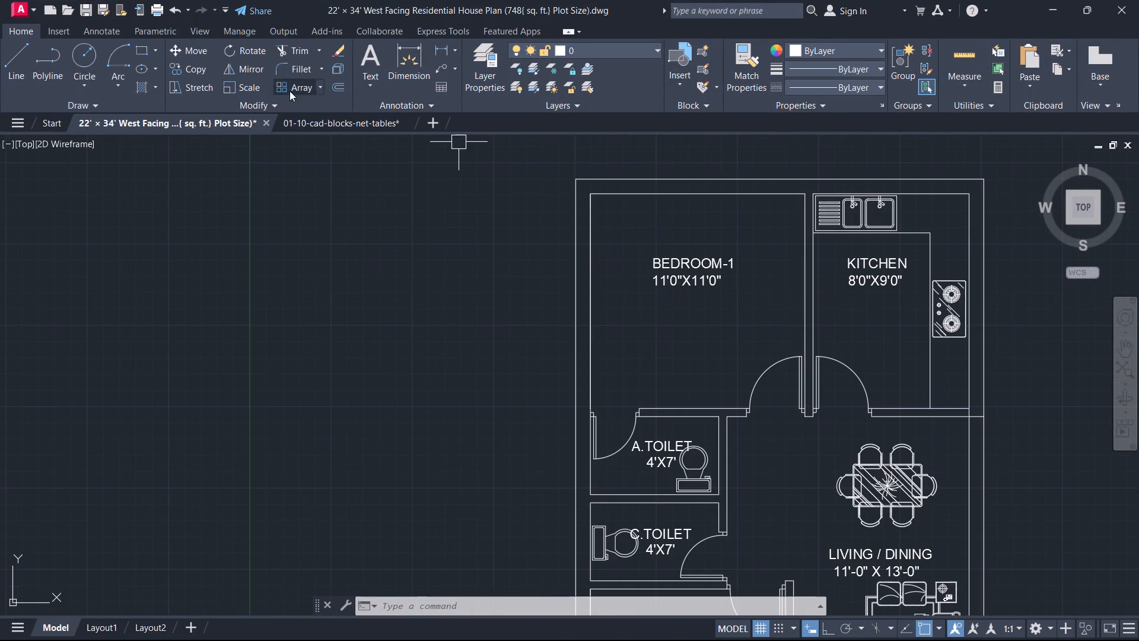
click(47, 126)
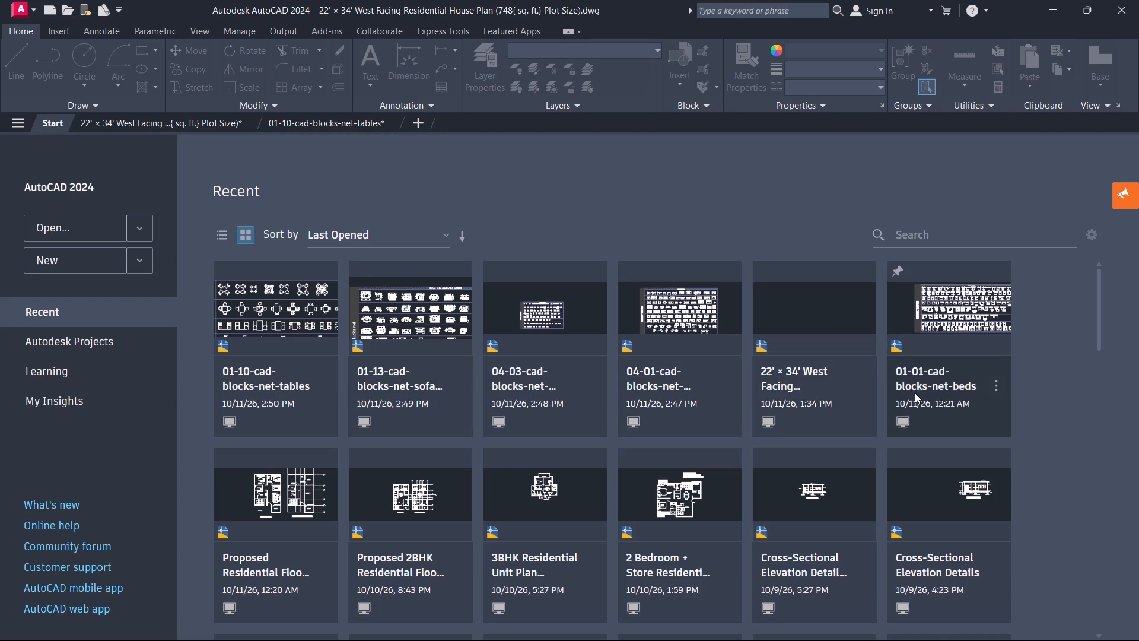
click(928, 381)
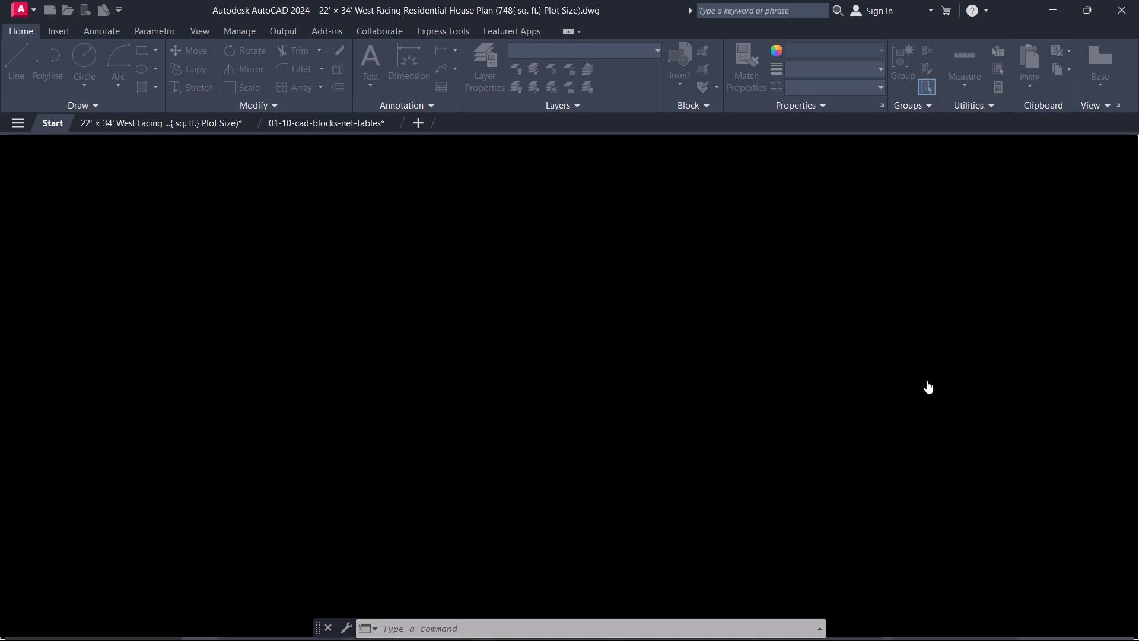
middle_drag(602, 281, 534, 257)
scroll(419, 449, up, 3)
click(429, 456)
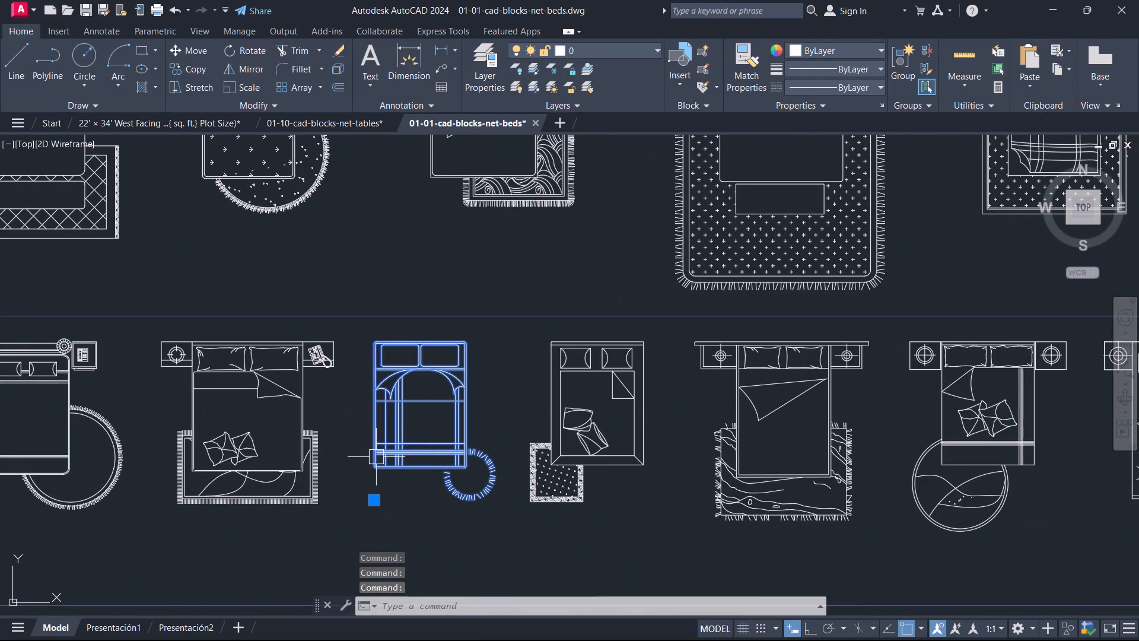
key(ctrl+c)
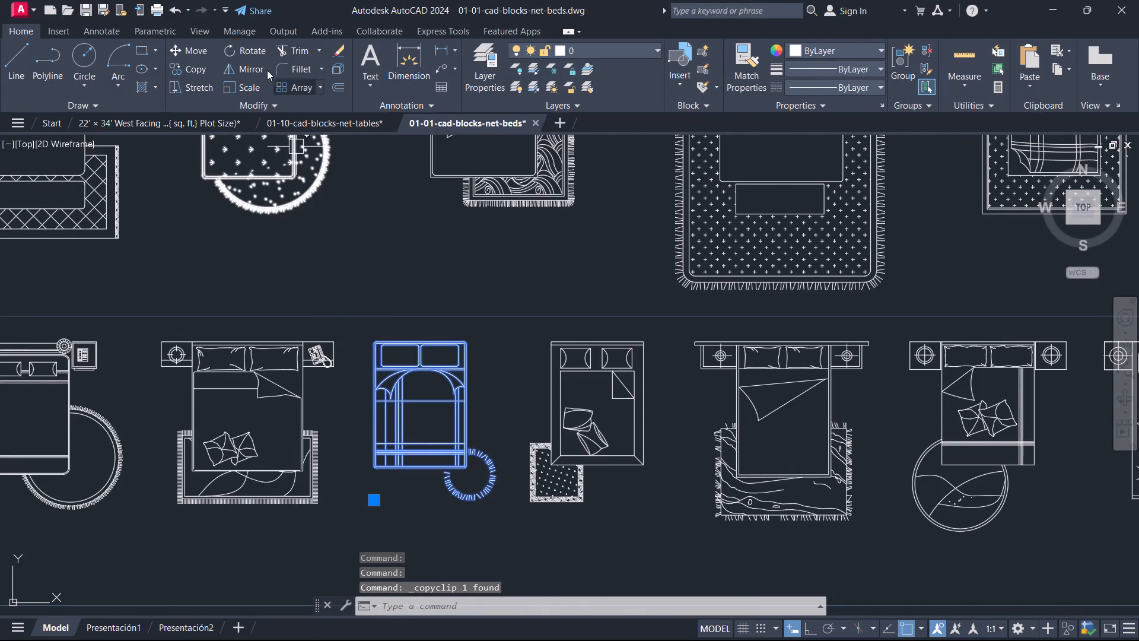
Paste the bed block into the 22' × 34' West Facing house plan drawing, in the empty space east of the plan.
click(191, 126)
key(ctrl+v)
scroll(437, 283, down, 3)
middle_drag(438, 283, 296, 291)
scroll(381, 376, down, 2)
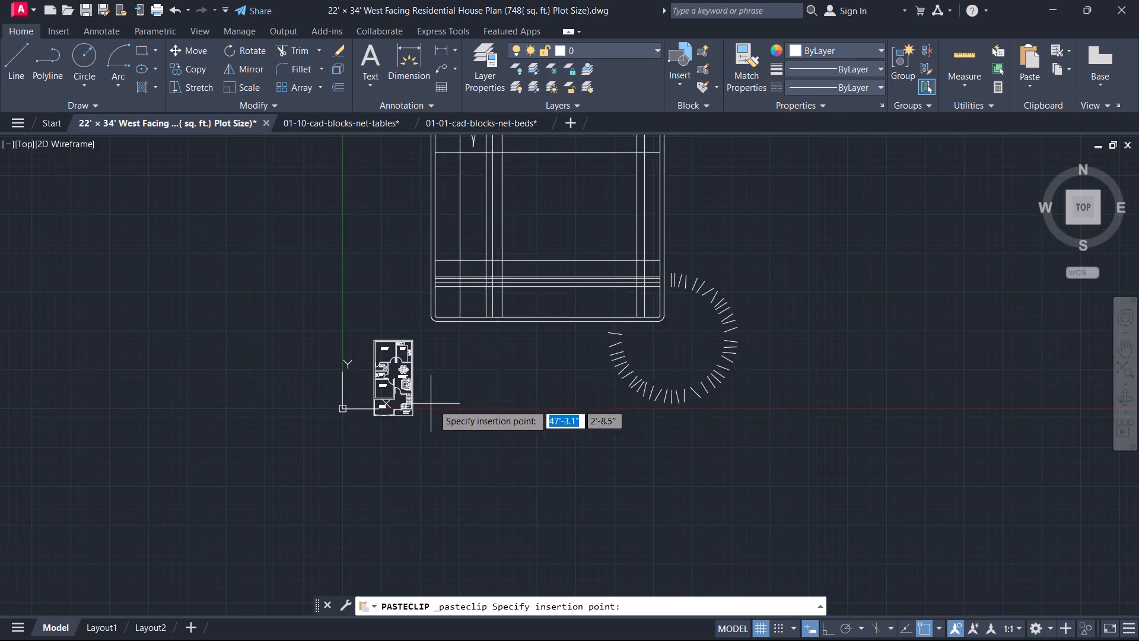
click(447, 521)
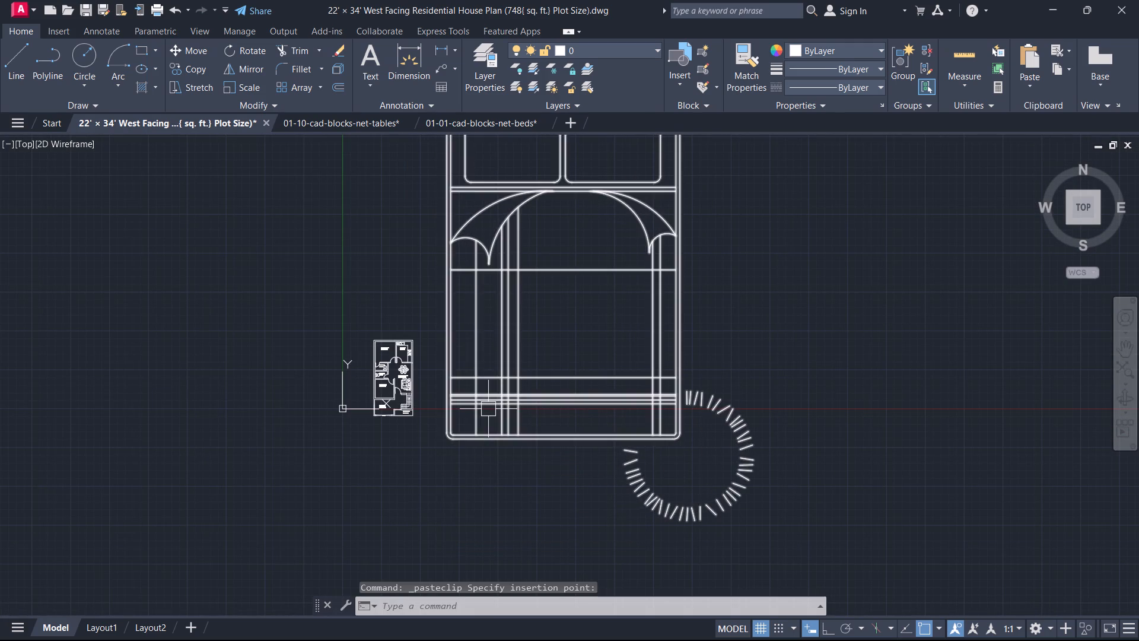
Scale the oversized bed block down from its southwest corner to a size that fits the plan's bedrooms.
click(488, 409)
text(SC)
key(space)
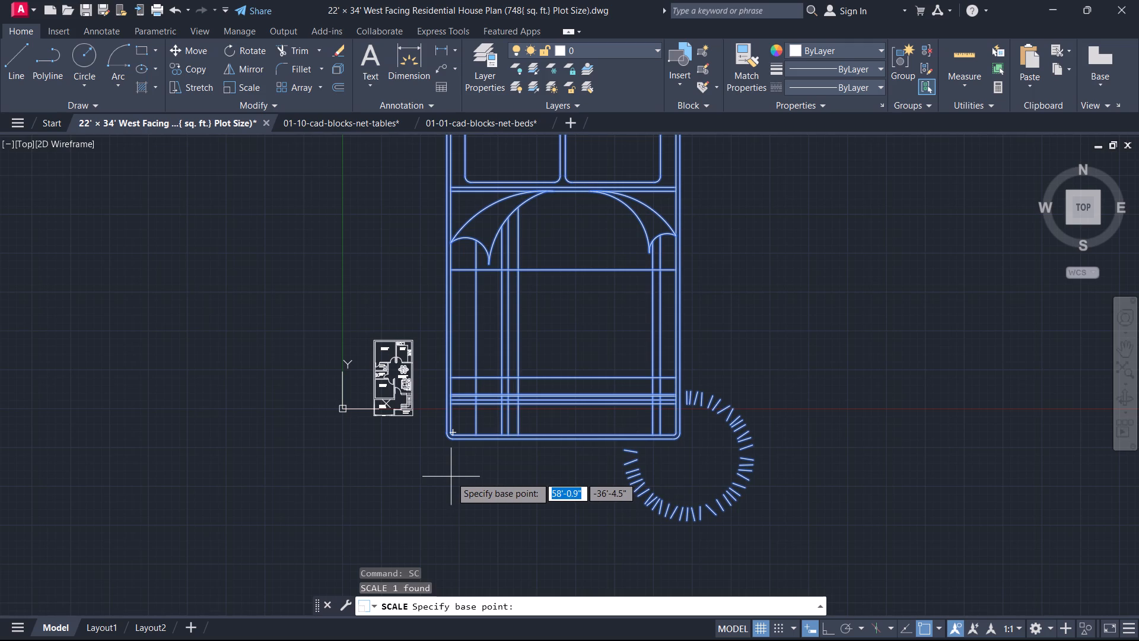
scroll(455, 479, up, 2)
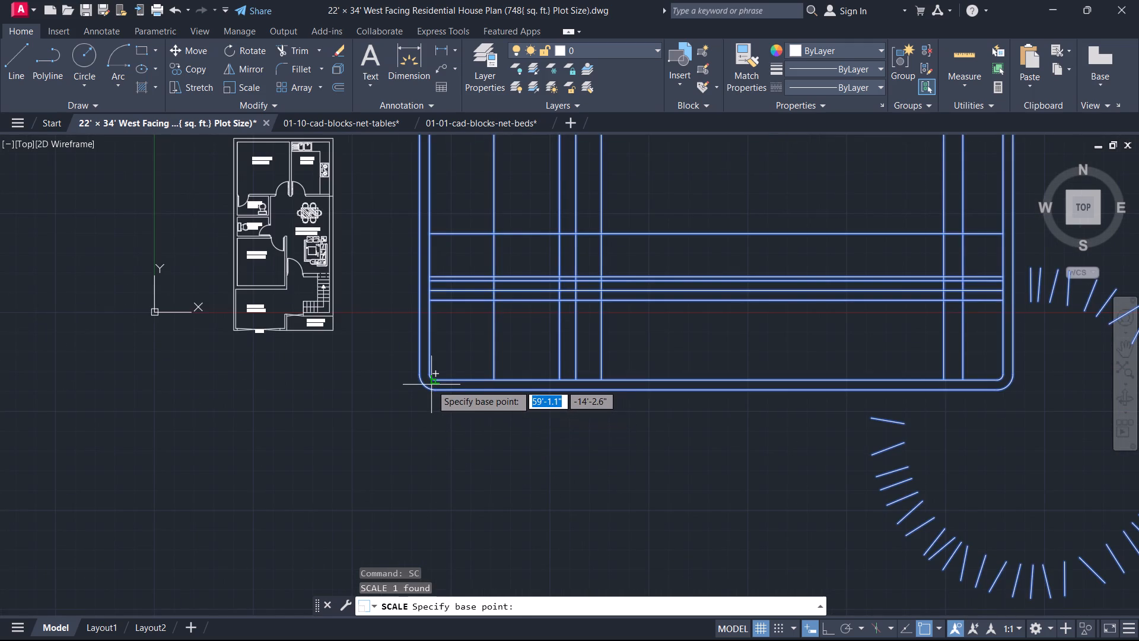
click(429, 380)
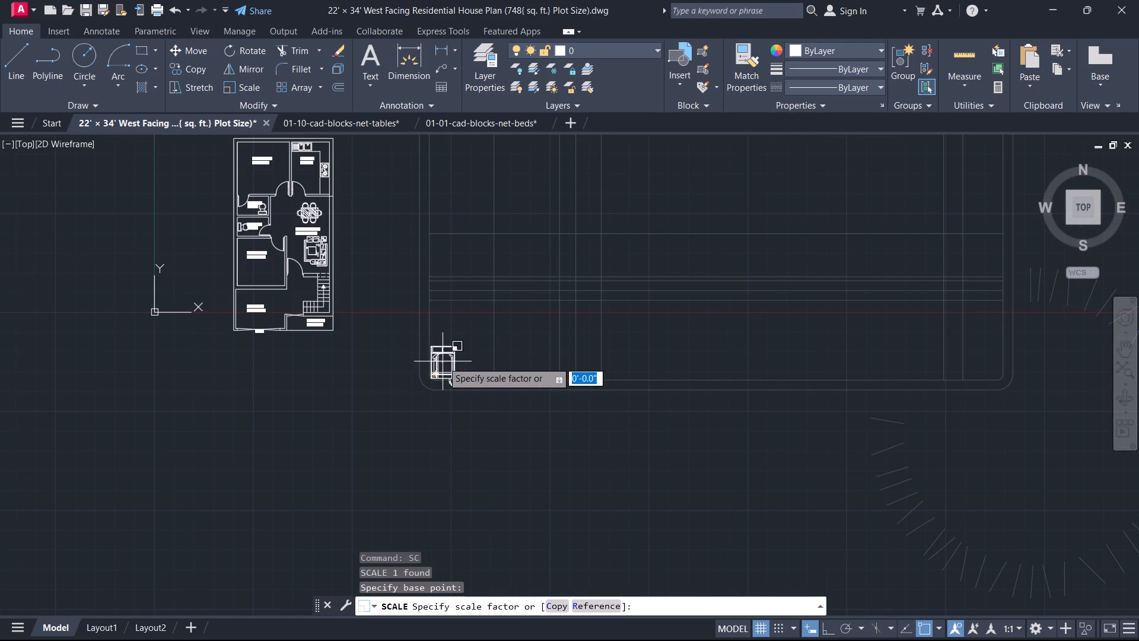
scroll(443, 361, up, 2)
click(434, 374)
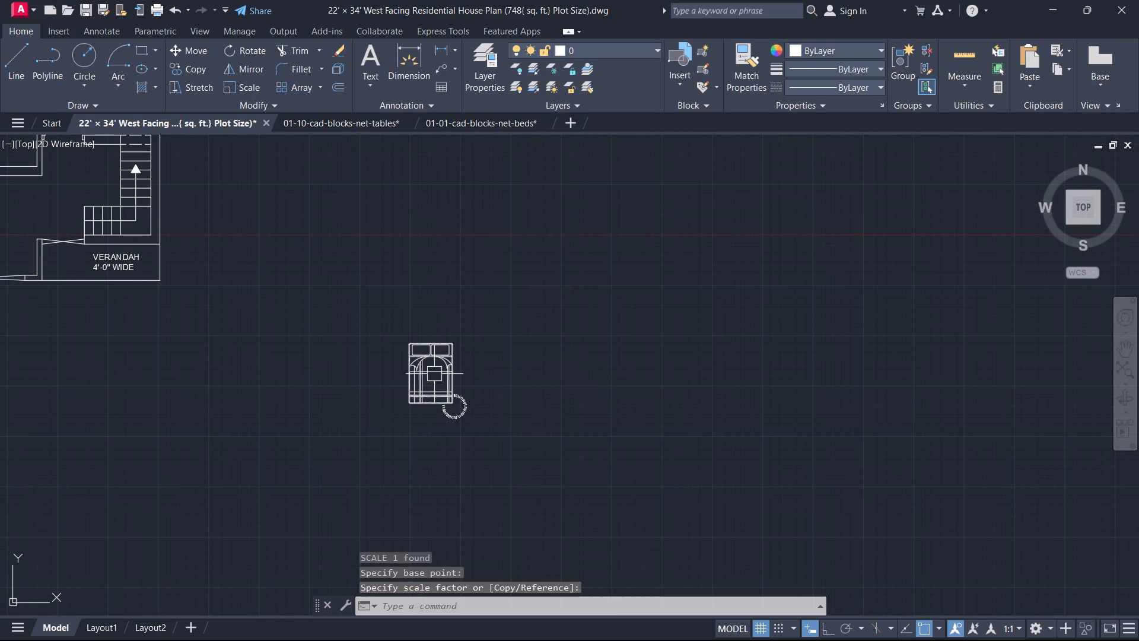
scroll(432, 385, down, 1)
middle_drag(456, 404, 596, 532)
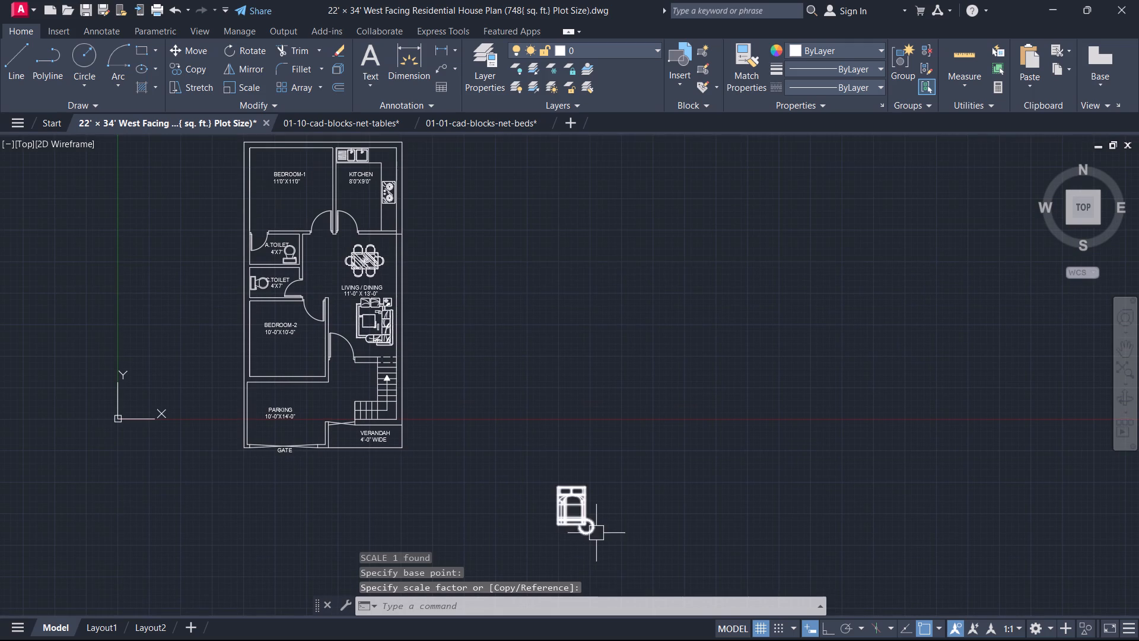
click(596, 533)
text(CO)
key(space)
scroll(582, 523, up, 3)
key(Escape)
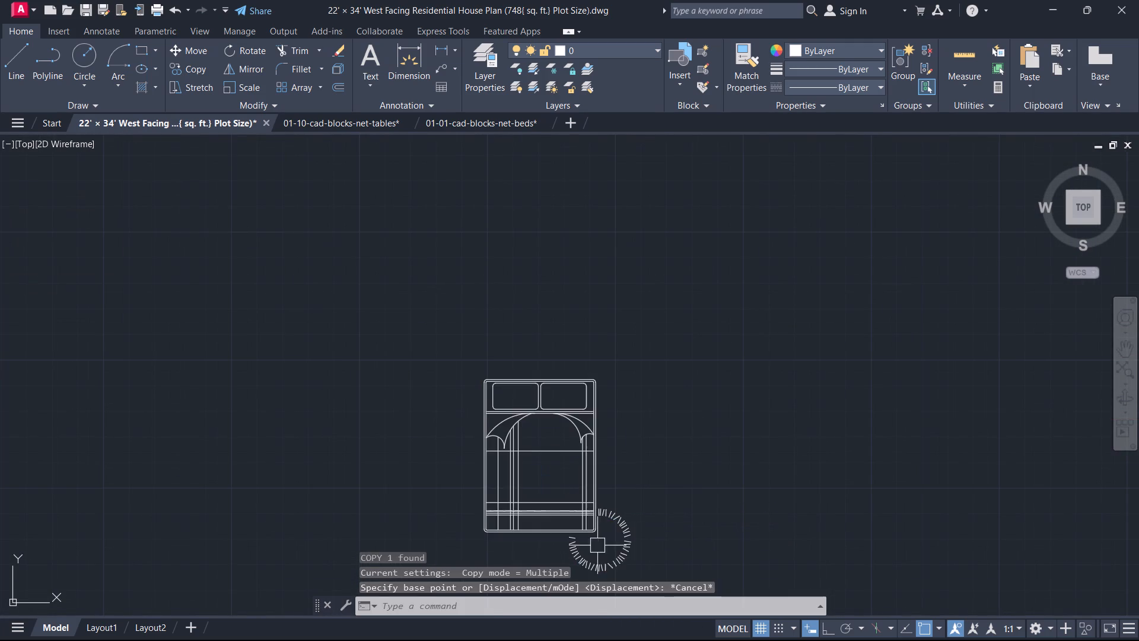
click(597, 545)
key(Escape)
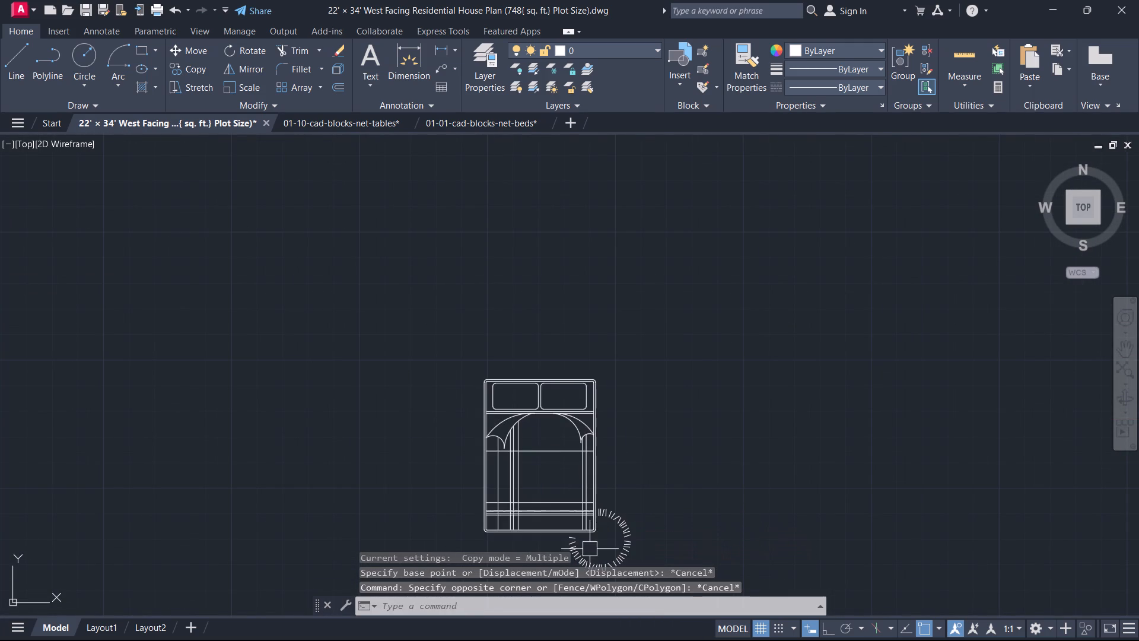
Copy the bed from a base point at the middle of its headboard into BEDROOM-1, with the headboard against the north wall.
click(590, 549)
click(558, 472)
key(x)
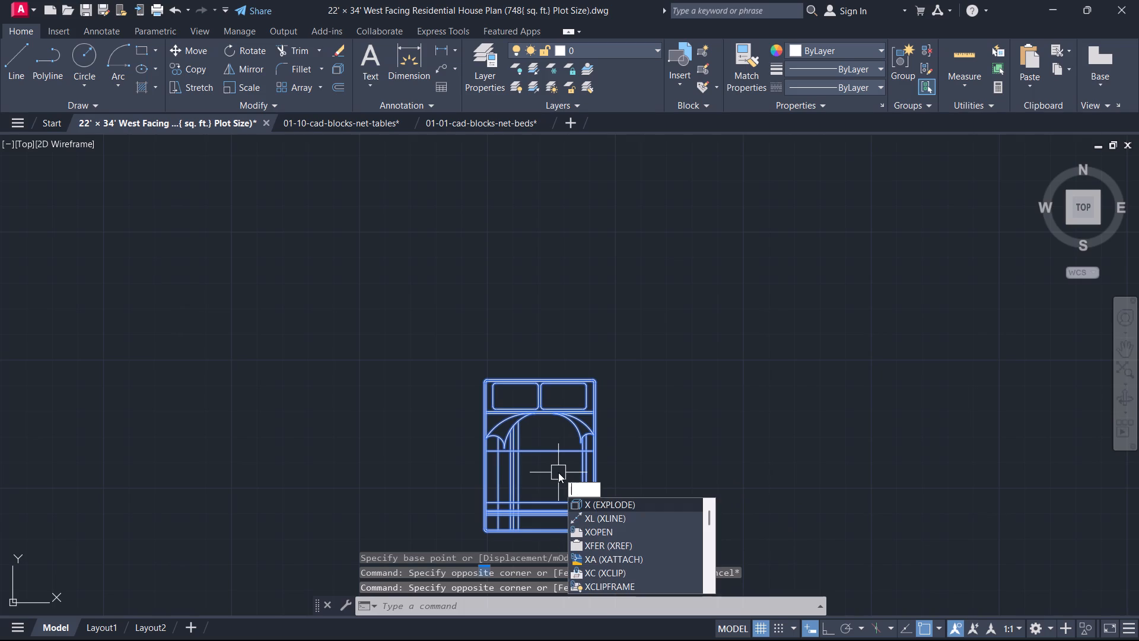
key(BackSpace)
text(CO)
key(space)
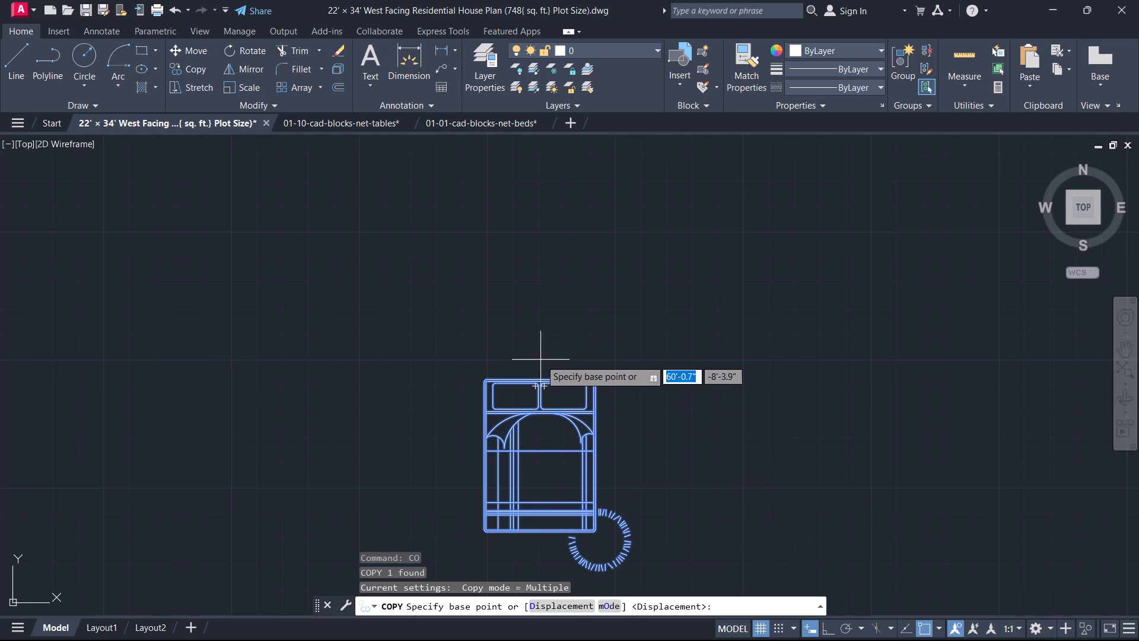
scroll(539, 371, up, 2)
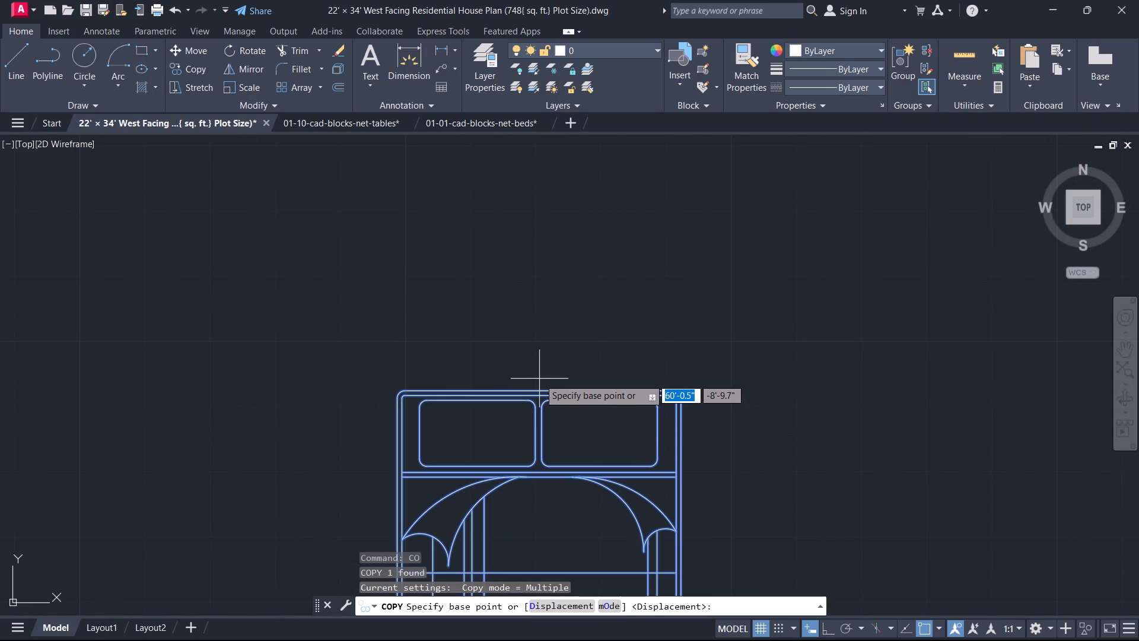
click(538, 380)
scroll(542, 390, up, 1)
scroll(542, 394, down, 6)
middle_drag(530, 383, 700, 443)
scroll(711, 440, down, 2)
scroll(517, 310, down, 1)
middle_drag(523, 315, 533, 333)
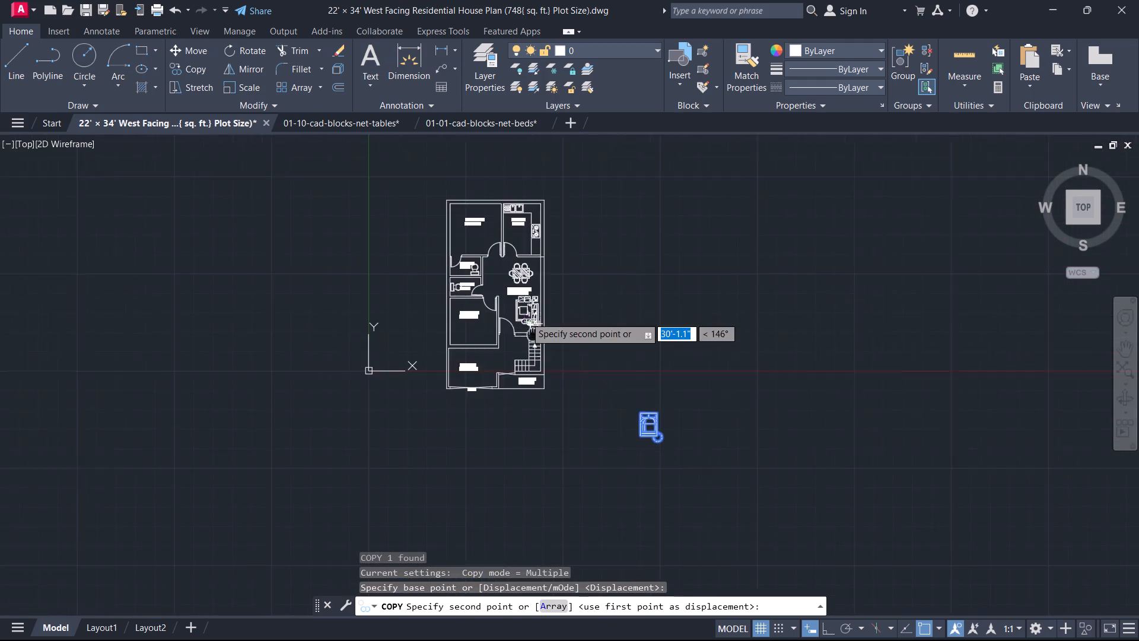
middle_drag(533, 333, 555, 453)
scroll(476, 326, up, 5)
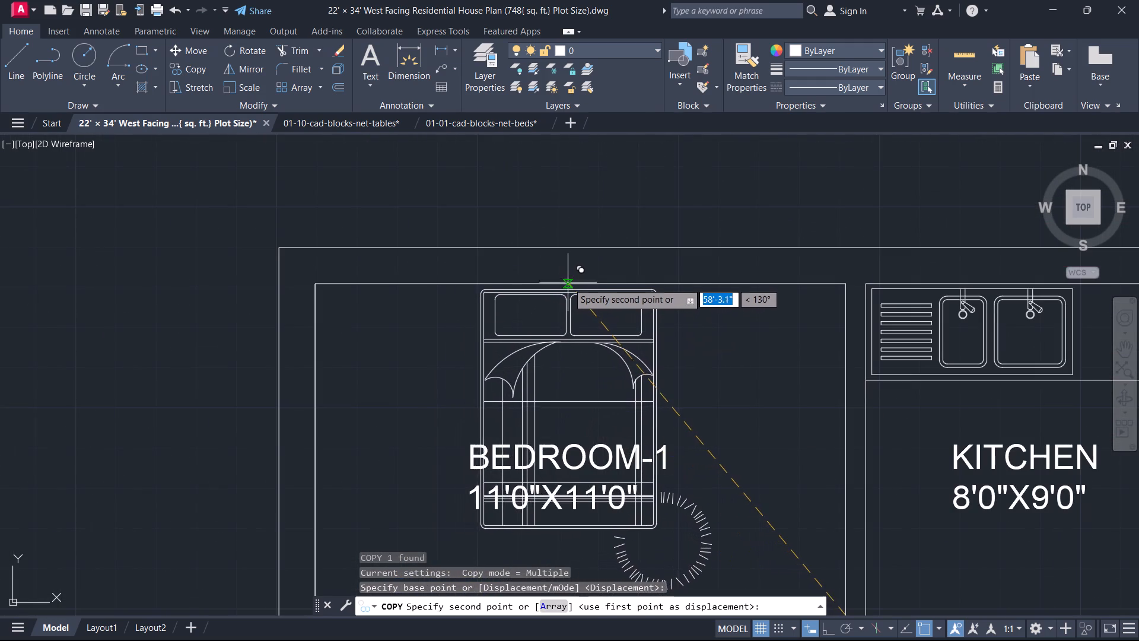
click(580, 285)
key(Escape)
Scale the BEDROOM-1 bed up by about 1.5 from the middle of its headboard.
click(582, 324)
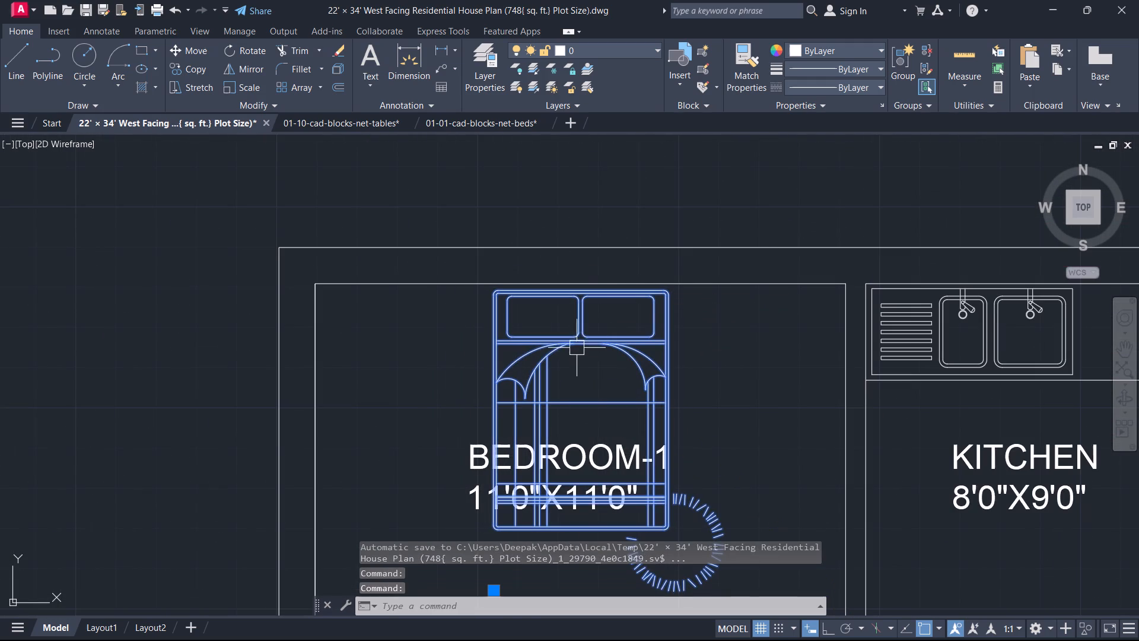
text(SC)
key(space)
scroll(587, 356, up, 2)
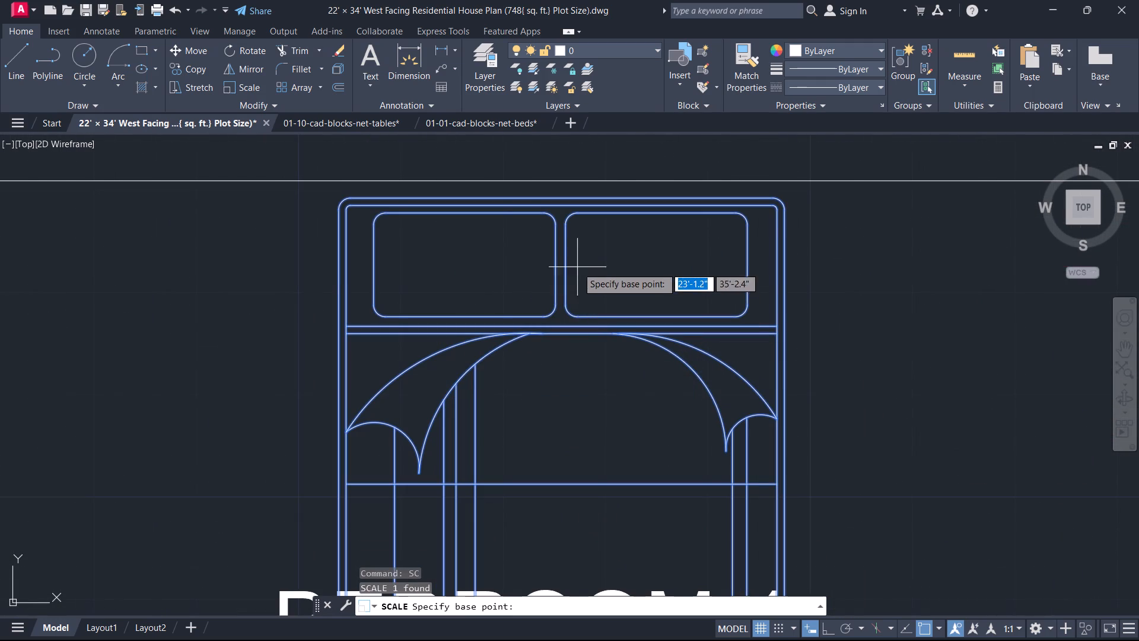
click(564, 200)
scroll(561, 239, down, 3)
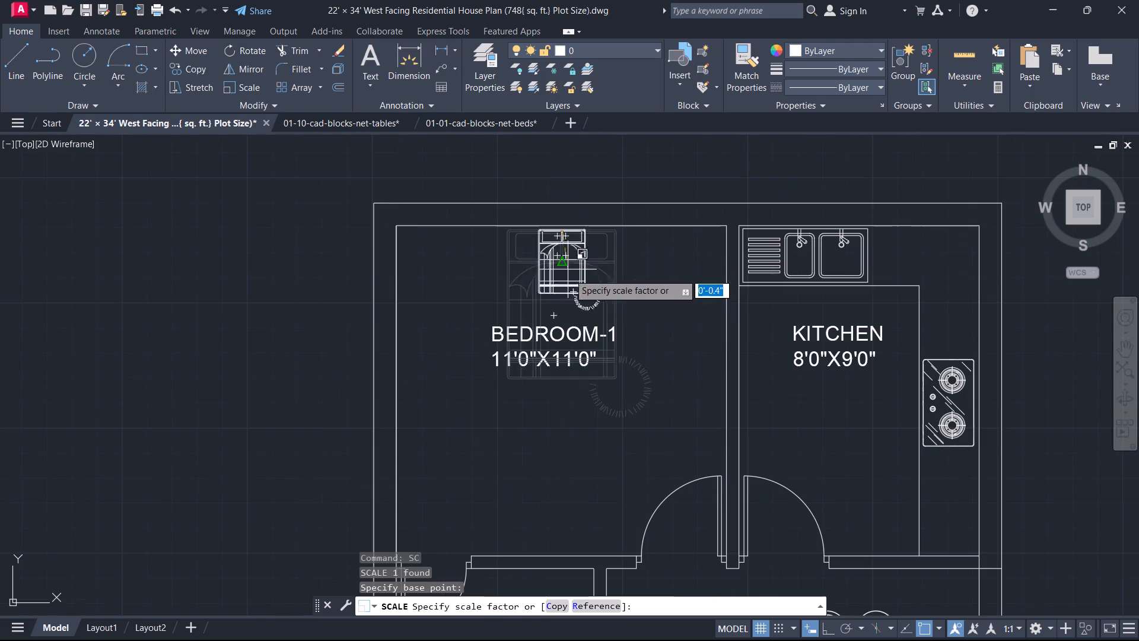
click(623, 357)
key(Escape)
Move the BEDROOM-1 11'0"X11'0" label off the bed to the clear floor just south of it.
middle_drag(603, 354, 605, 356)
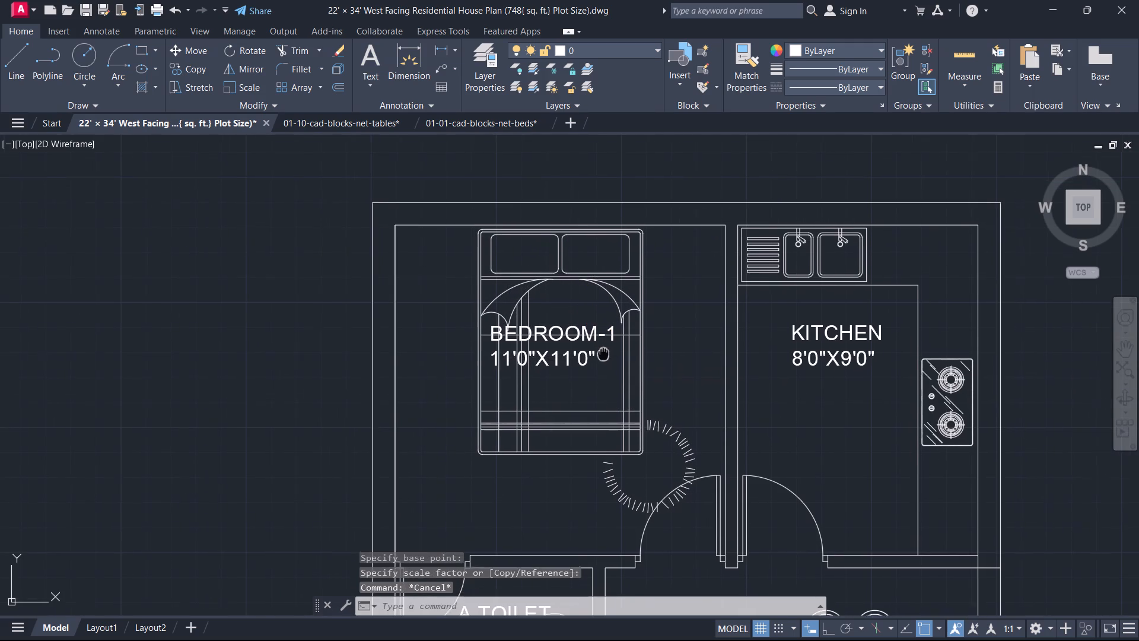
middle_drag(605, 356, 616, 363)
click(598, 363)
text(M)
key(space)
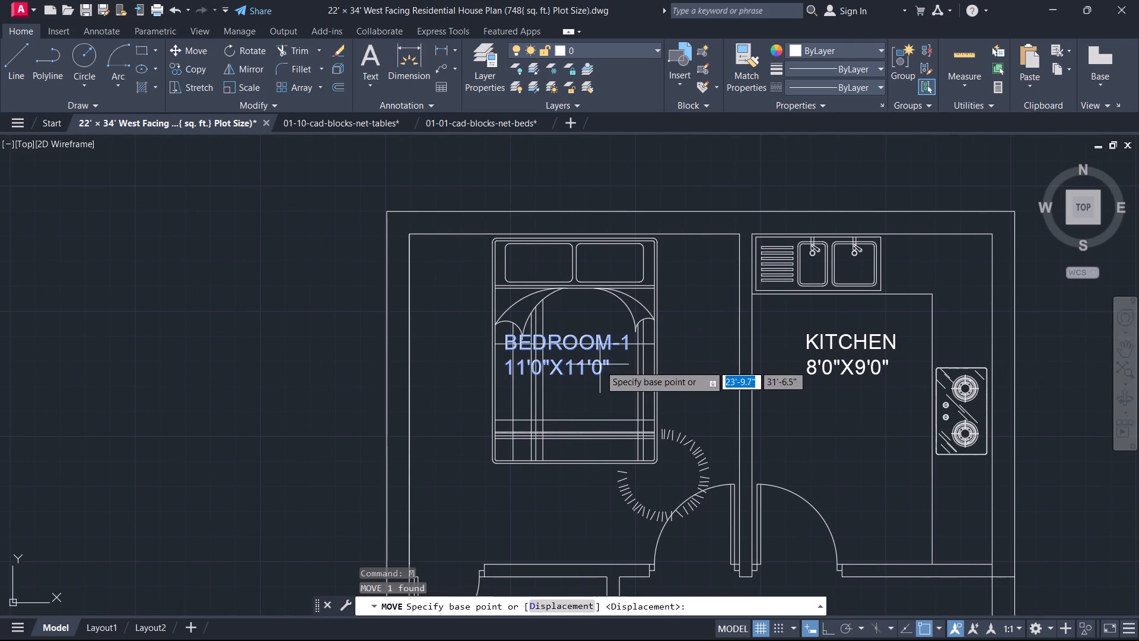
click(600, 365)
click(575, 510)
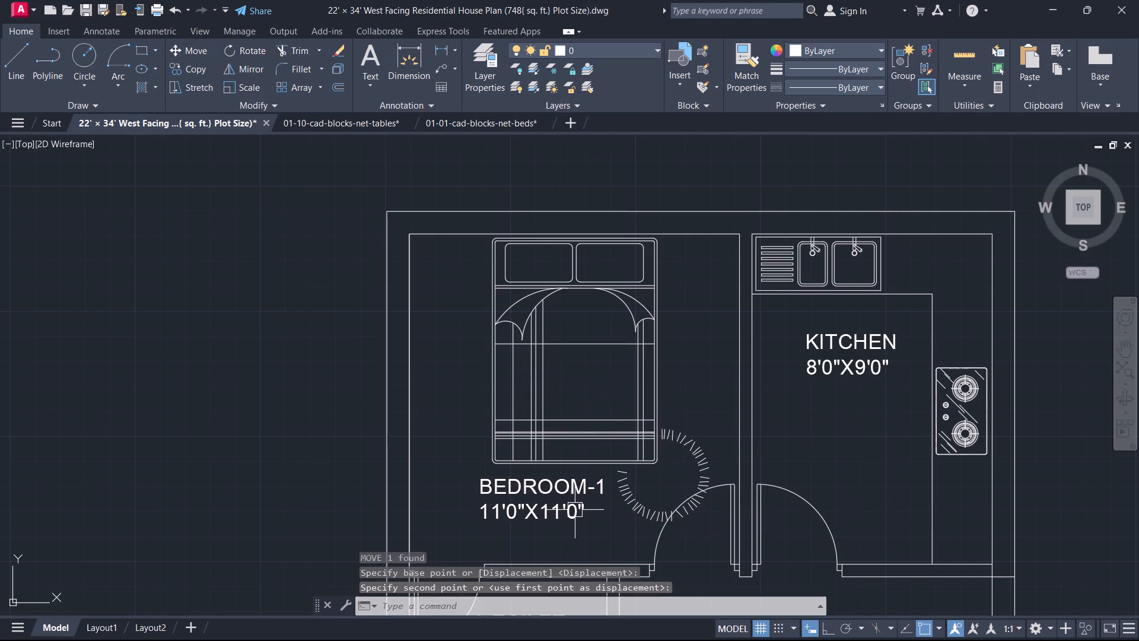
key(Escape)
Rotate the original bed outside the plan 180° with Ortho on, so its headboard faces south.
scroll(597, 497, down, 2)
middle_drag(593, 468, 495, 296)
middle_drag(590, 356, 698, 243)
scroll(698, 243, up, 1)
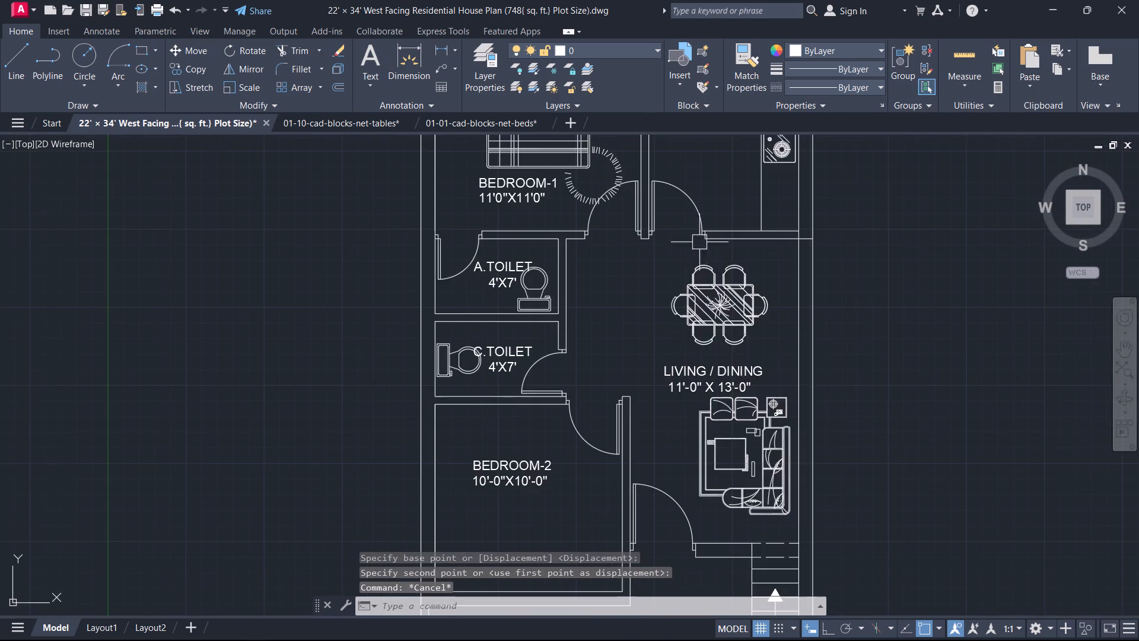
middle_drag(682, 436, 781, 211)
scroll(788, 321, down, 2)
middle_drag(782, 319, 456, 265)
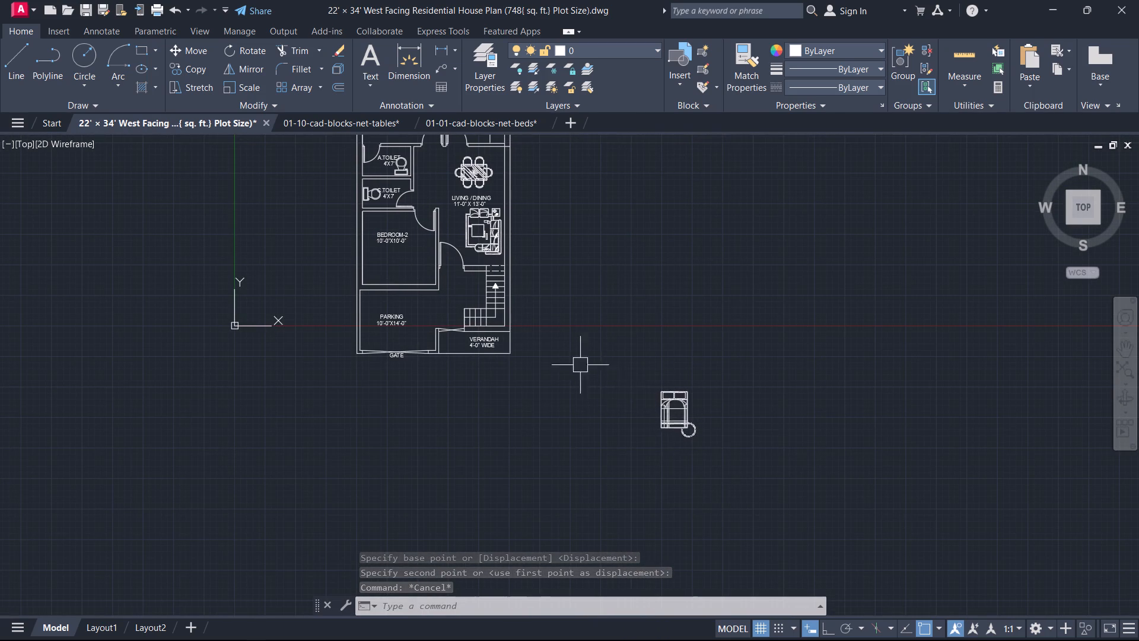
drag(722, 485, 705, 455)
click(635, 308)
text(RO)
key(space)
click(677, 375)
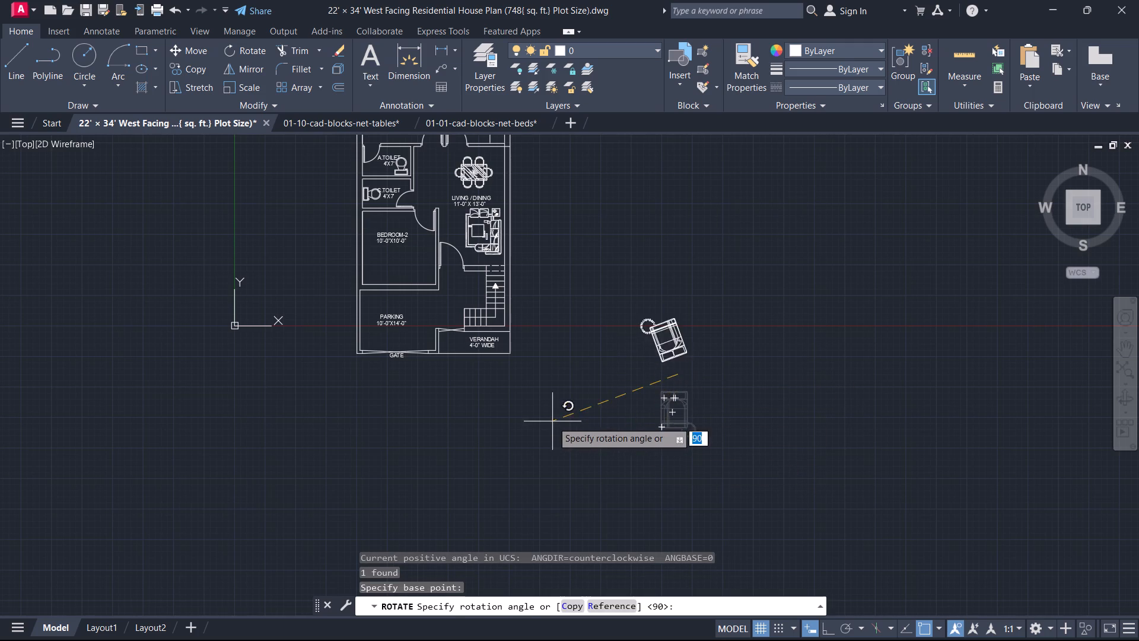
key(F8)
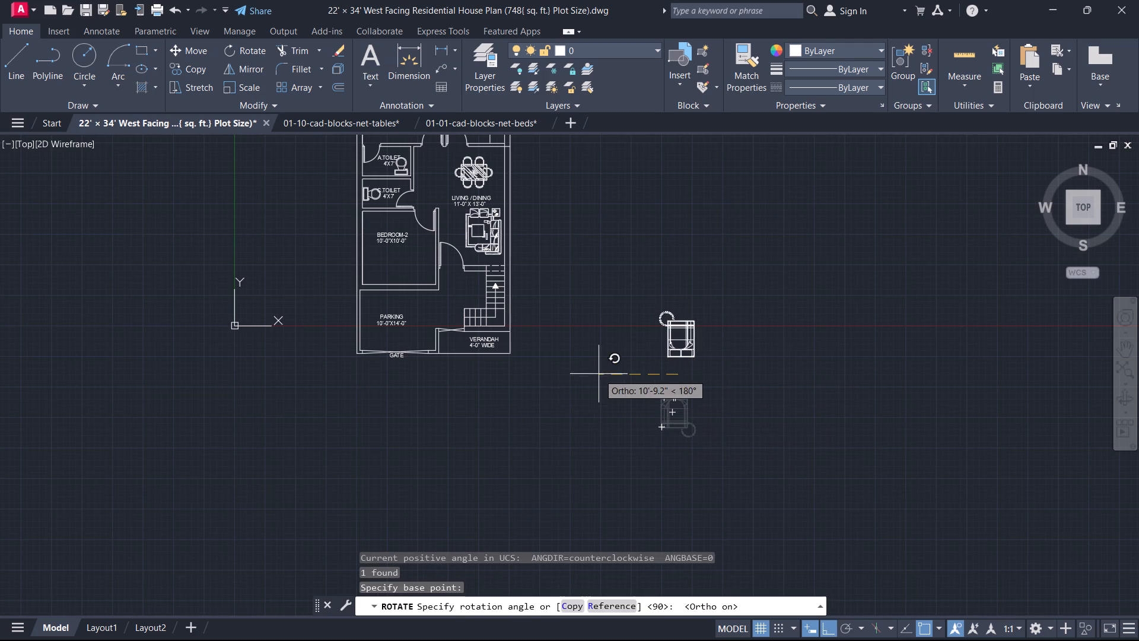
click(618, 366)
key(Escape)
Move the rotated bed by the middle of its headboard into BEDROOM-2, centred against the south wall.
drag(714, 395, 698, 387)
click(645, 297)
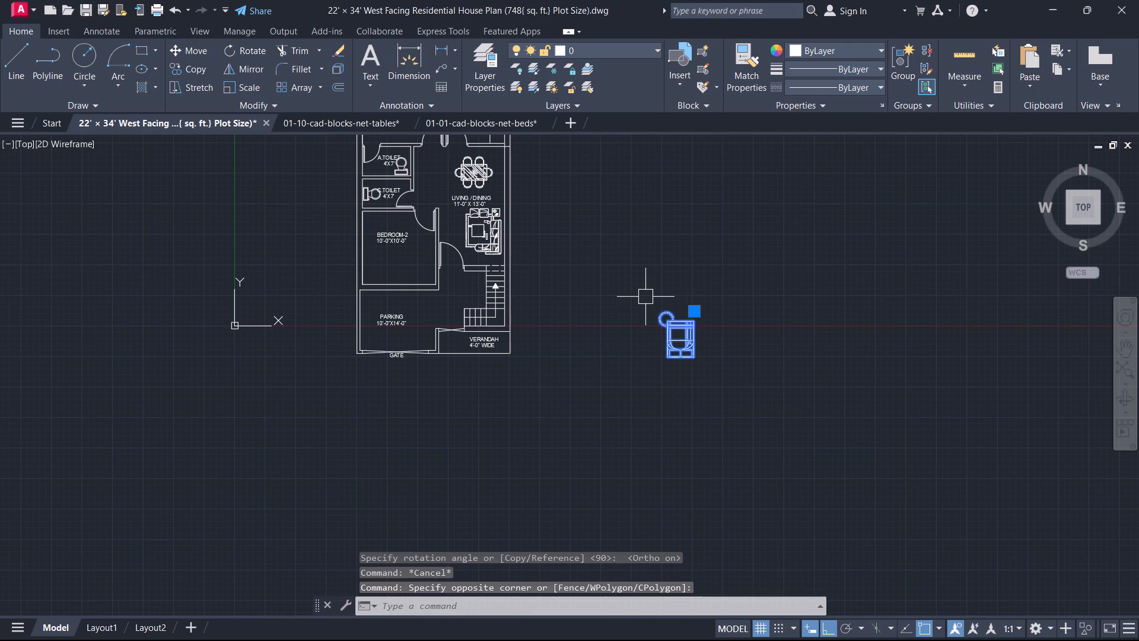
key(m)
key(space)
scroll(648, 331, up, 4)
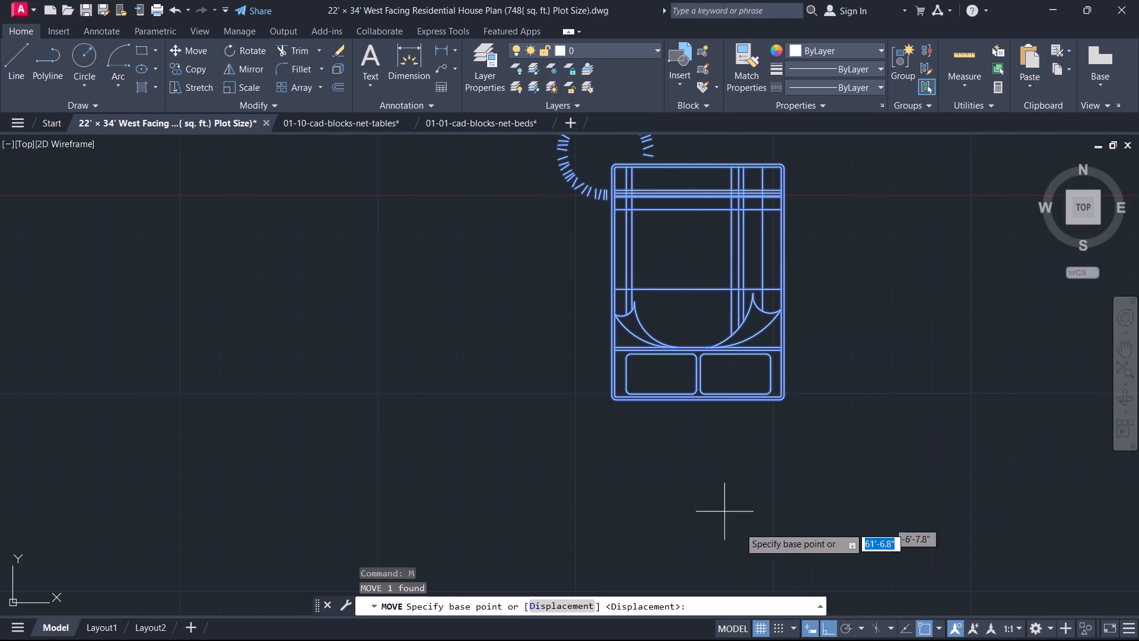
scroll(697, 412, up, 2)
click(700, 399)
scroll(666, 421, down, 6)
scroll(517, 392, down, 1)
middle_drag(516, 392, 920, 367)
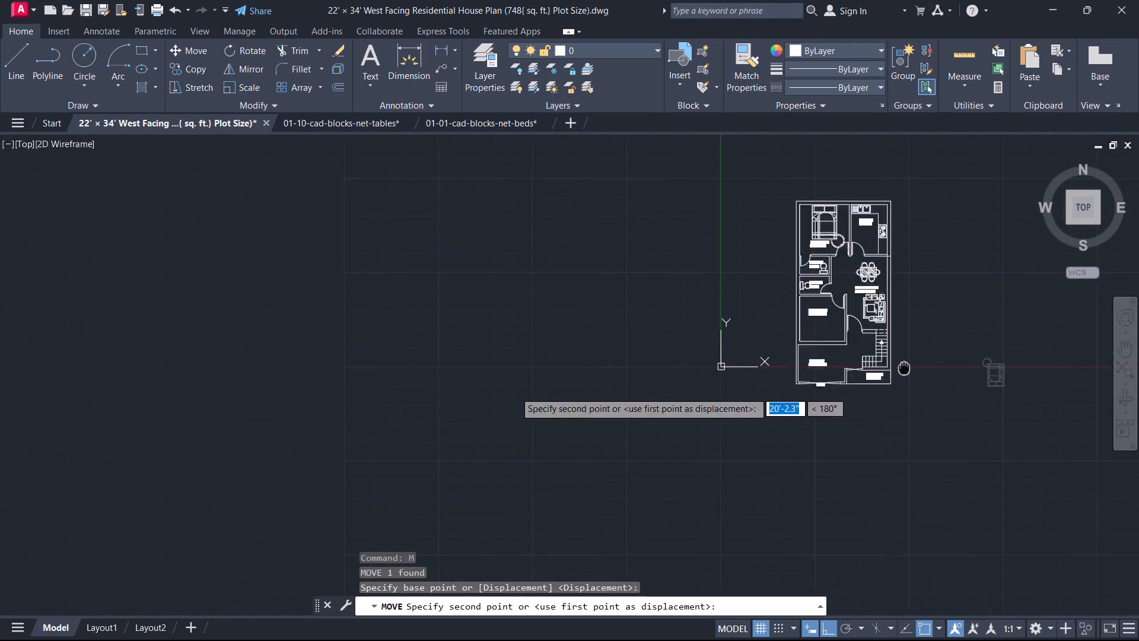
middle_drag(920, 367, 938, 370)
scroll(908, 398, up, 5)
scroll(745, 296, down, 3)
middle_drag(744, 237, 752, 354)
scroll(752, 354, up, 2)
click(763, 332)
key(Escape)
Review the furniture layout across the whole floor plan, including the beds in both bedrooms.
scroll(764, 332, down, 2)
middle_click(764, 332)
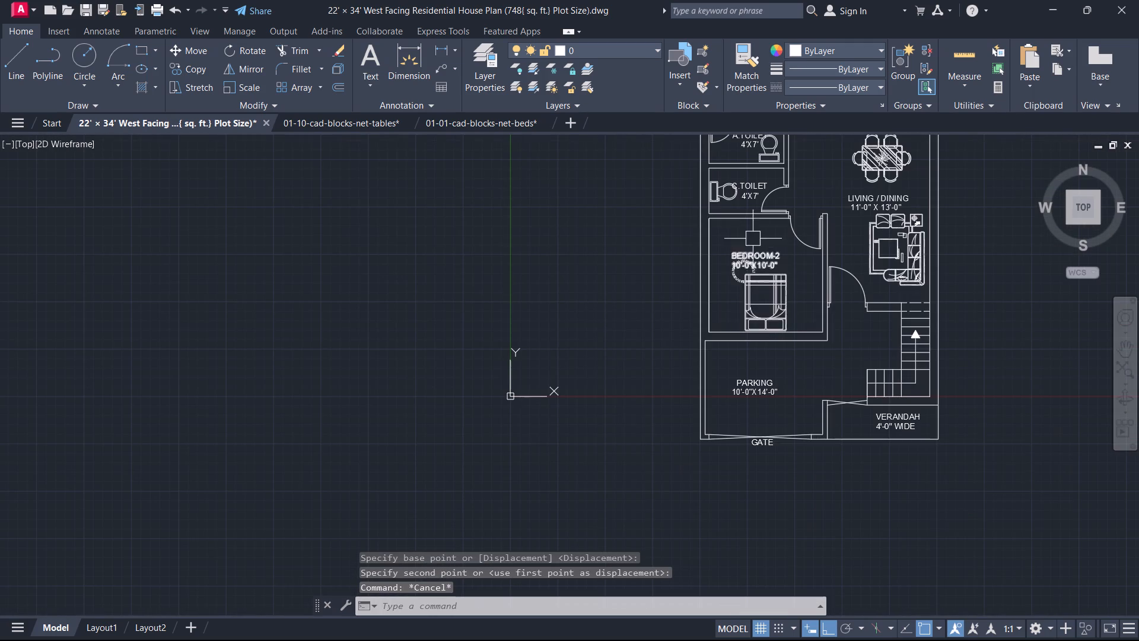
middle_drag(746, 230, 703, 316)
scroll(746, 230, down, 2)
scroll(714, 329, up, 3)
middle_drag(714, 334, 717, 378)
scroll(717, 378, down, 3)
scroll(717, 384, up, 1)
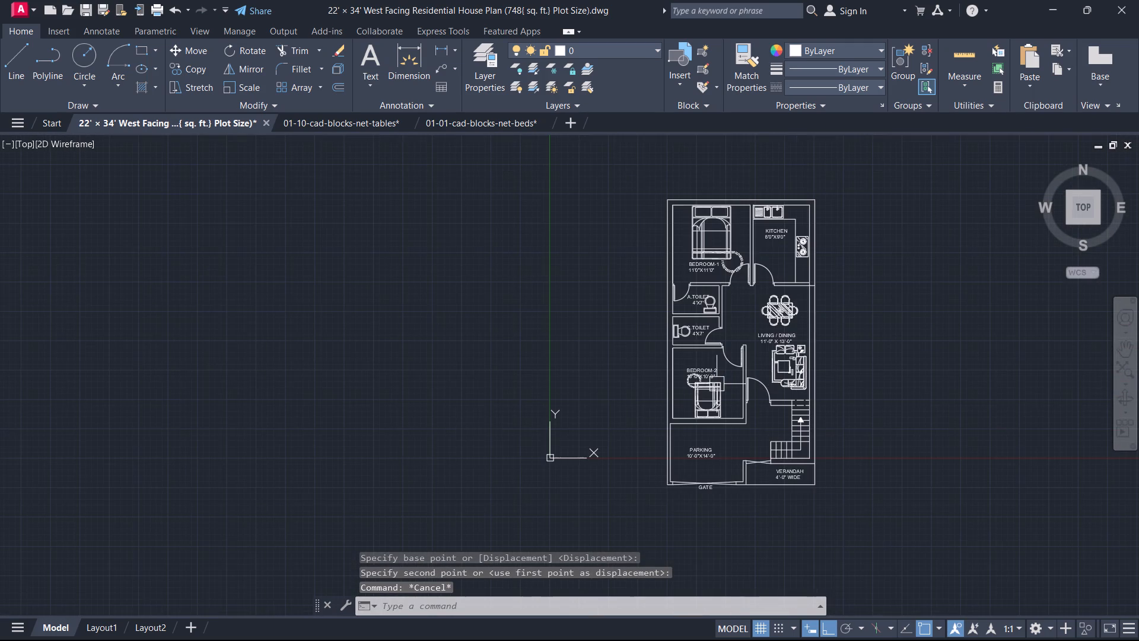
Scale the BEDROOM-2 bed up by a factor of about 1.6 from the midpoint of its headboard edge on the south wall.
click(703, 410)
scroll(705, 412, up, 3)
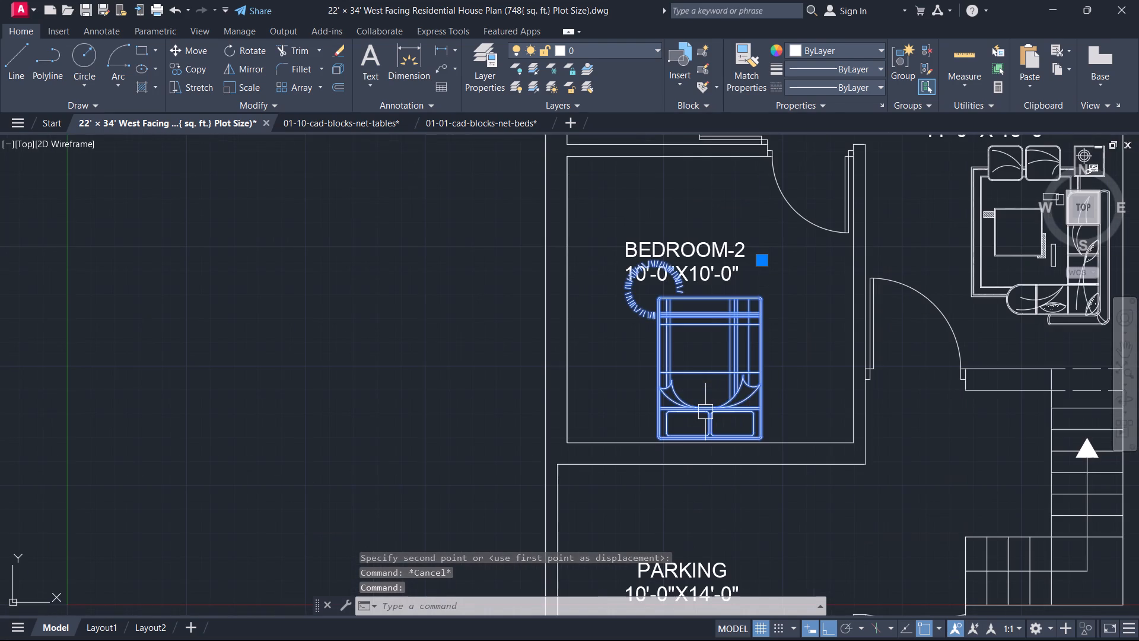
text(SC)
key(space)
scroll(705, 412, up, 4)
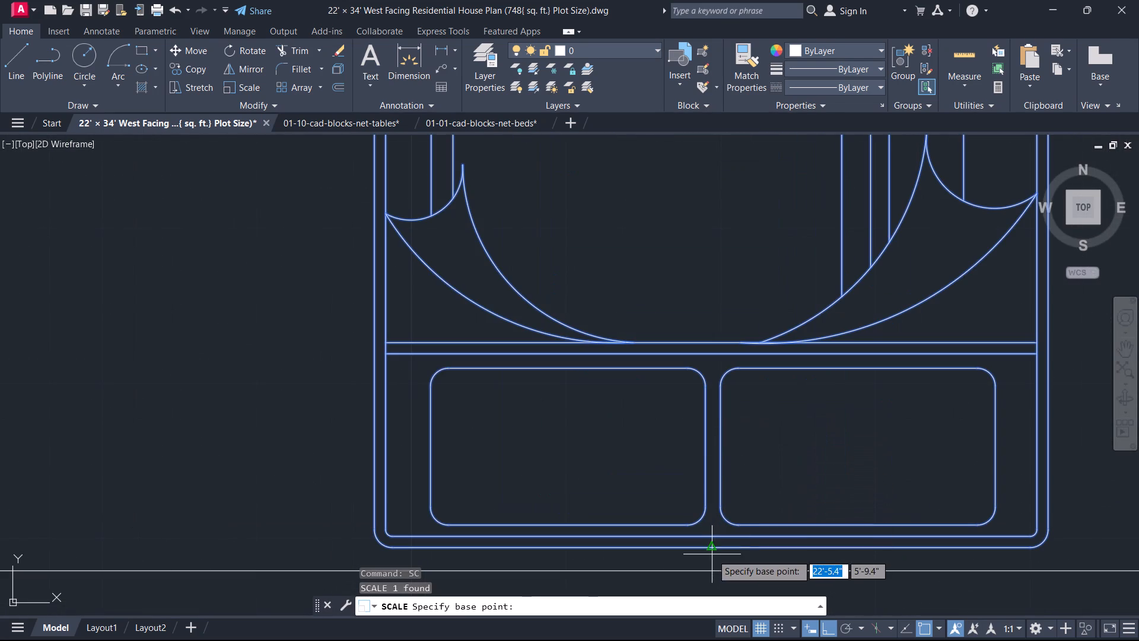
click(712, 569)
scroll(743, 488, down, 4)
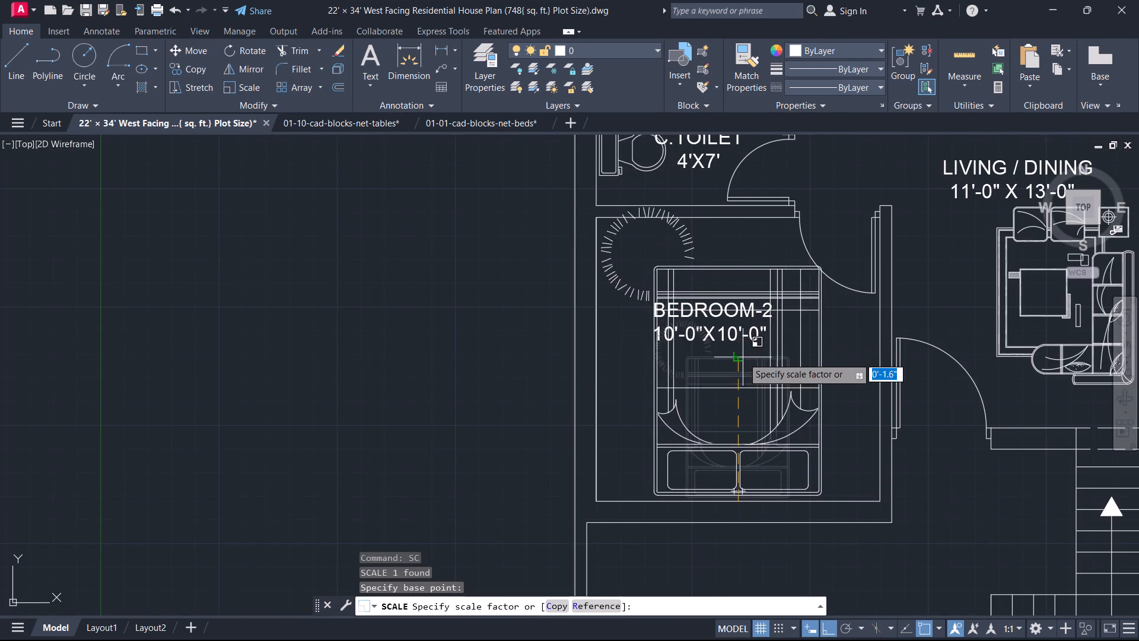
click(736, 366)
key(Escape)
scroll(735, 366, down, 2)
middle_drag(735, 366, 743, 493)
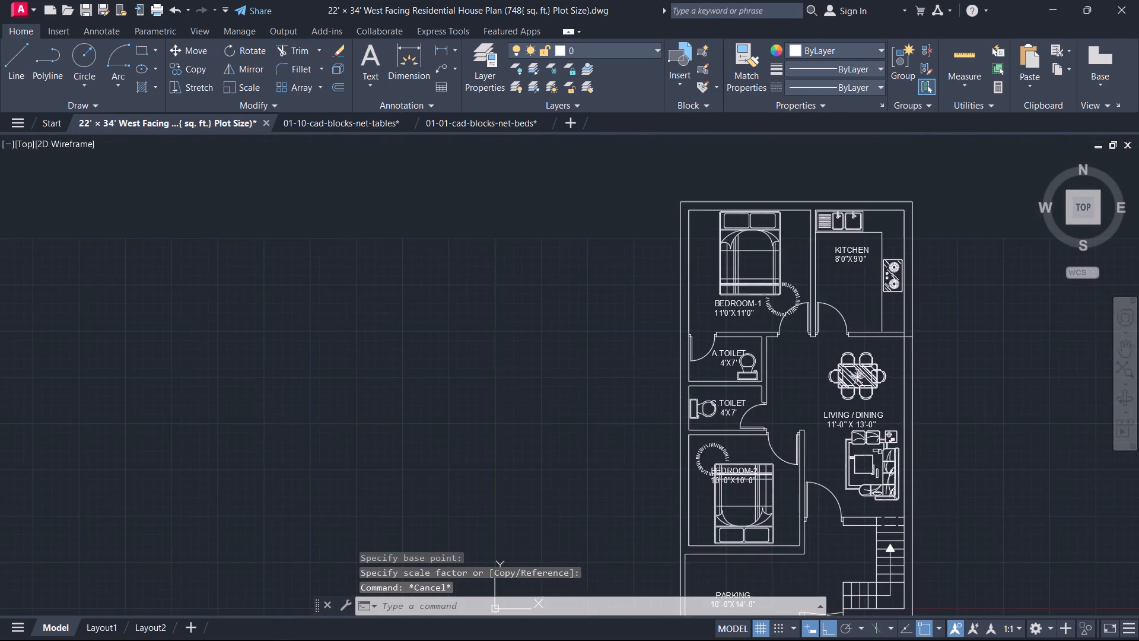
Move the BEDROOM-2 10'-0"X10'-0" label about 1'-10" north so it clears the enlarged bed.
scroll(743, 493, up, 2)
click(737, 467)
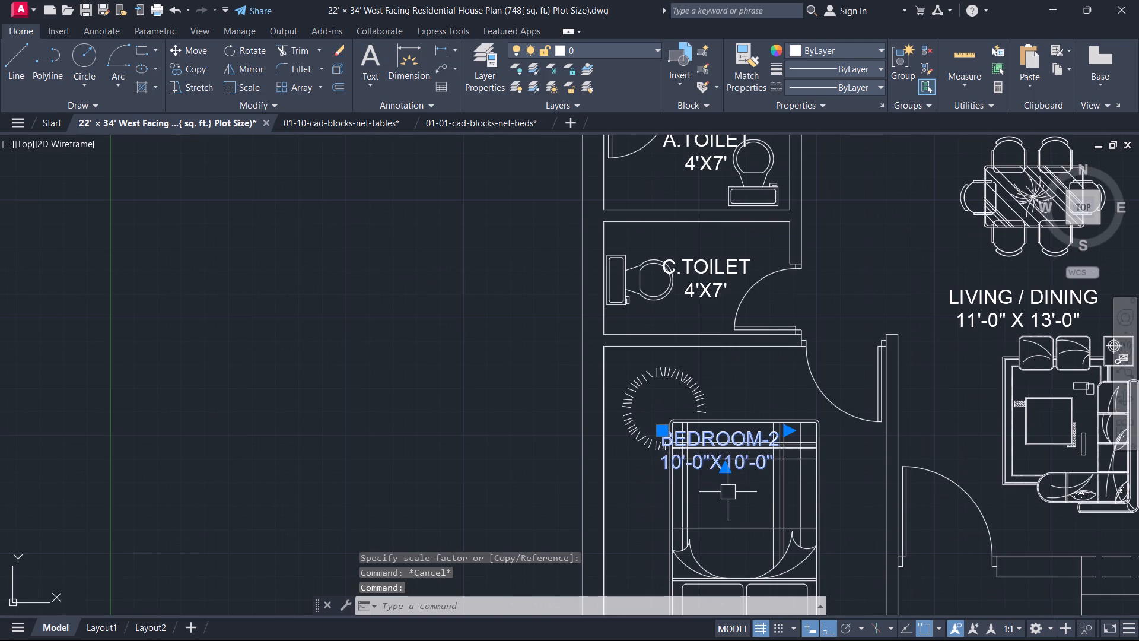
text(M)
key(space)
click(728, 493)
click(737, 437)
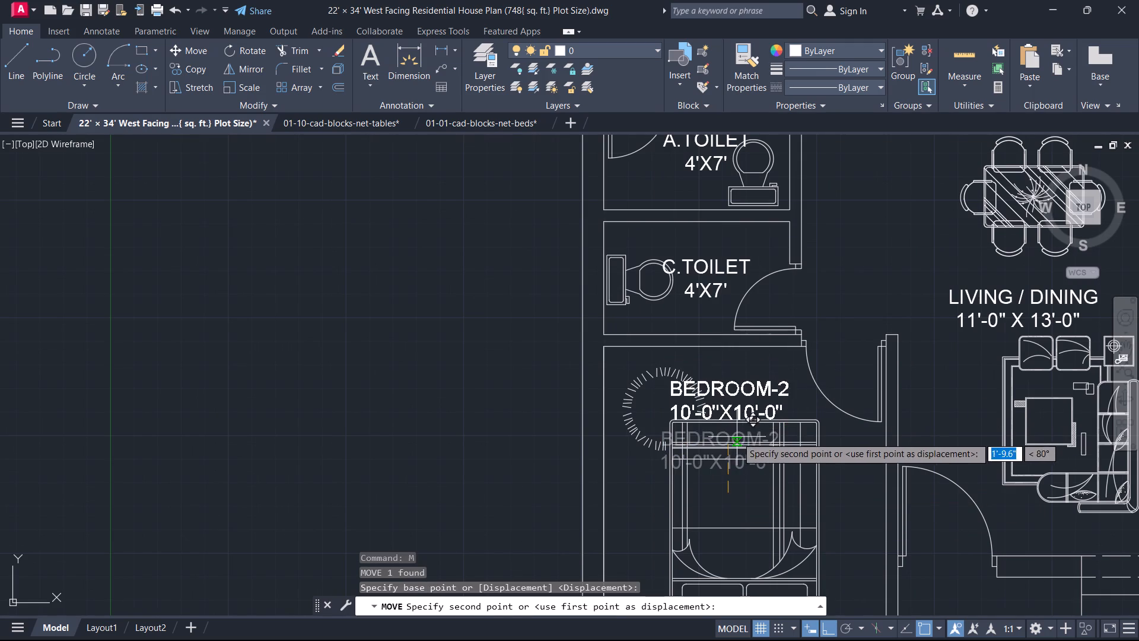
scroll(726, 439, up, 2)
middle_drag(731, 436, 707, 525)
scroll(755, 443, down, 3)
key(Escape)
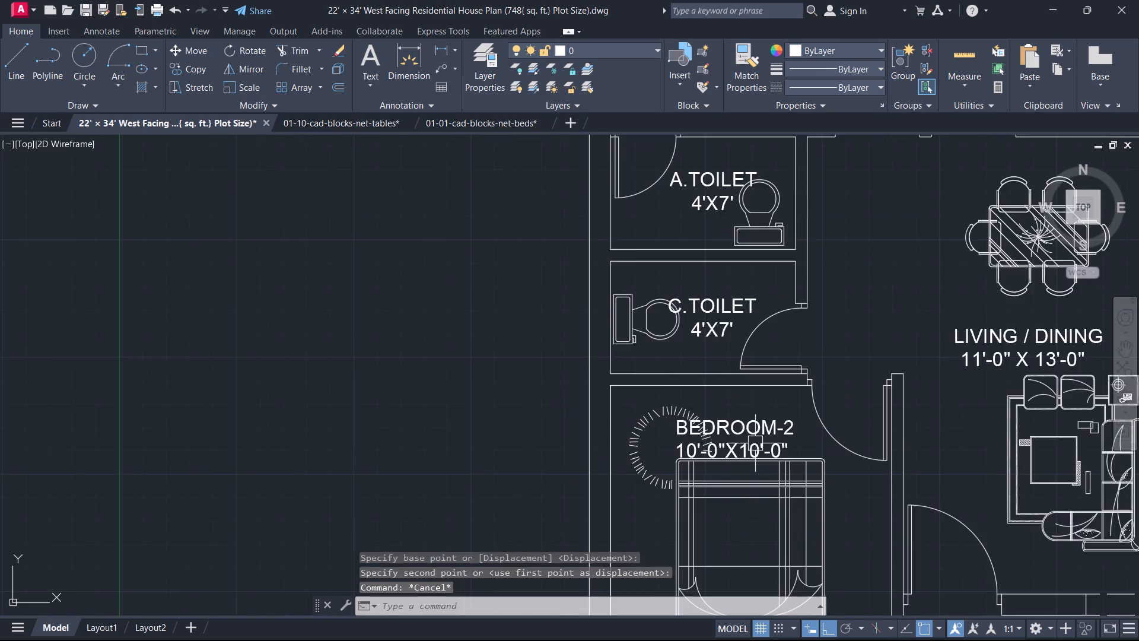
Draw a line across BEDROOM-1's north wall from the inner face's midpoint and trim the excess beyond the outer face.
middle_drag(753, 440, 719, 414)
scroll(721, 411, down, 1)
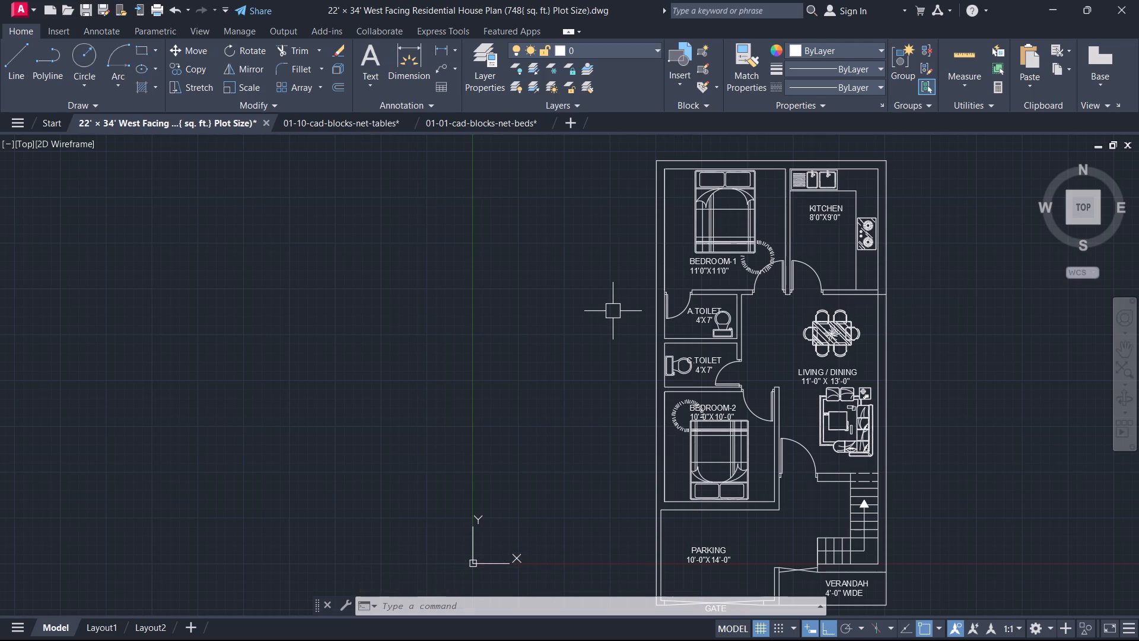
key(l)
key(space)
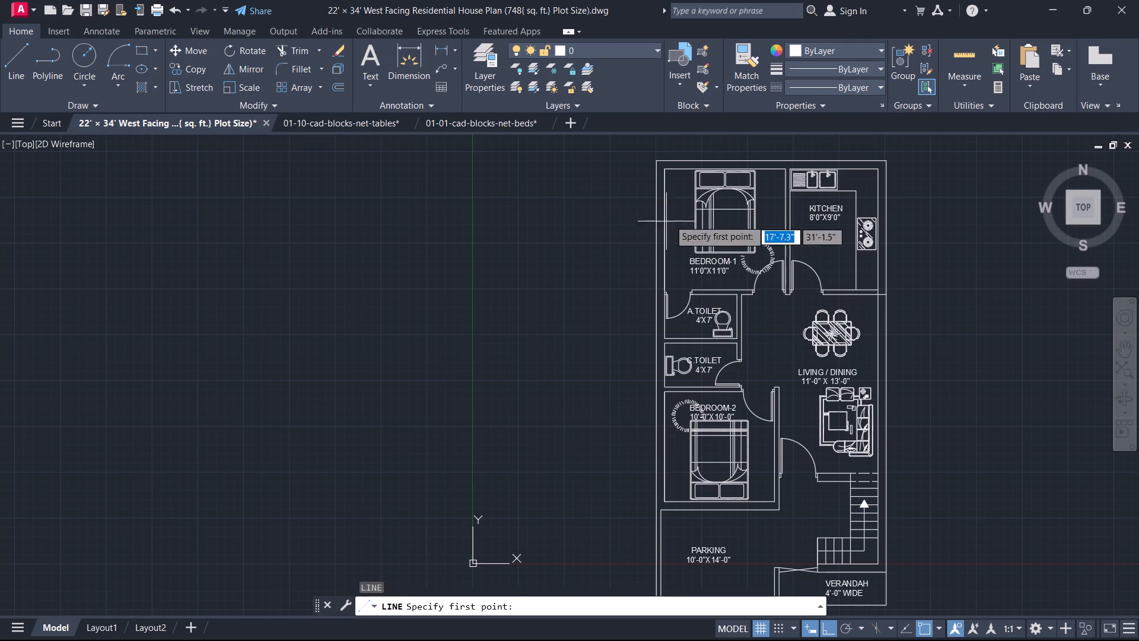
scroll(690, 220, up, 1)
middle_drag(690, 220, 645, 461)
scroll(726, 370, up, 2)
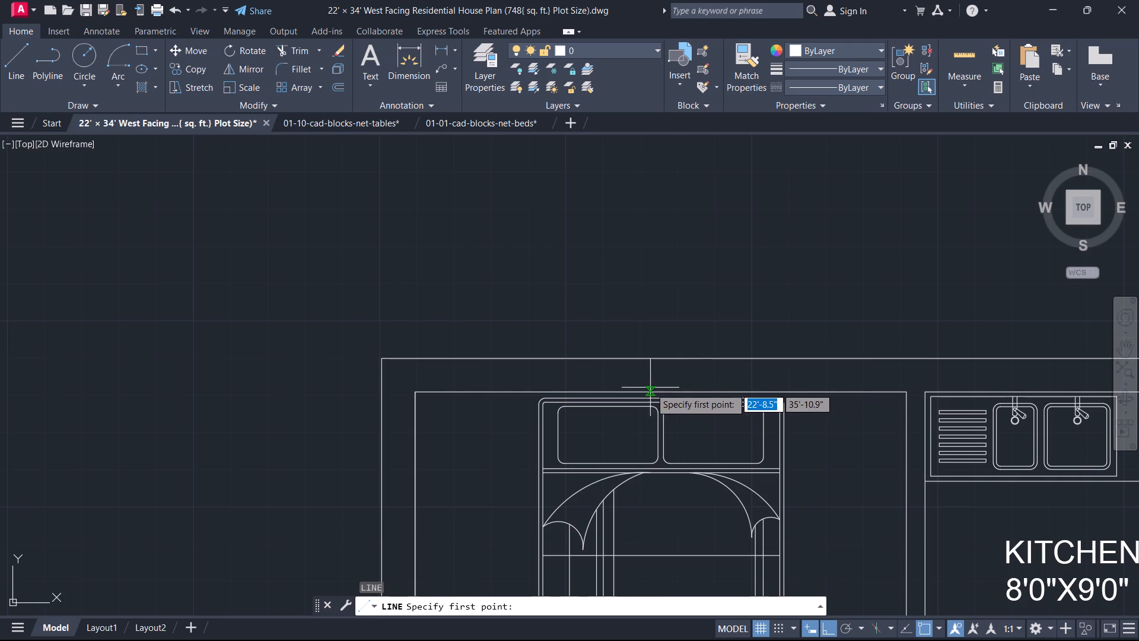
click(659, 394)
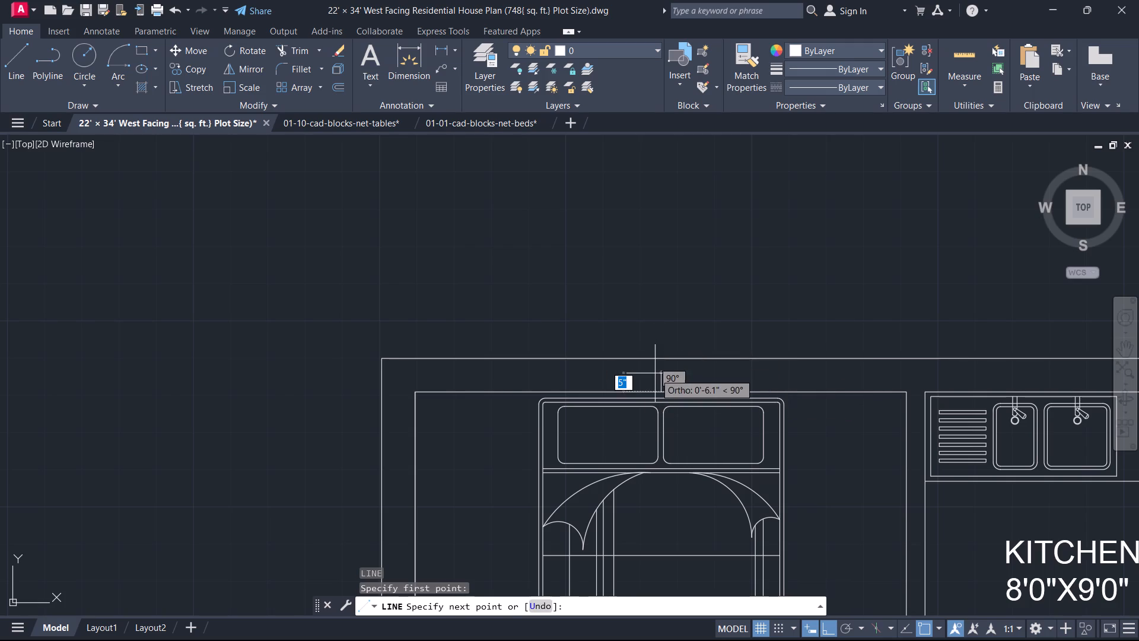
click(654, 320)
key(Escape)
key(t)
key(r)
key(space)
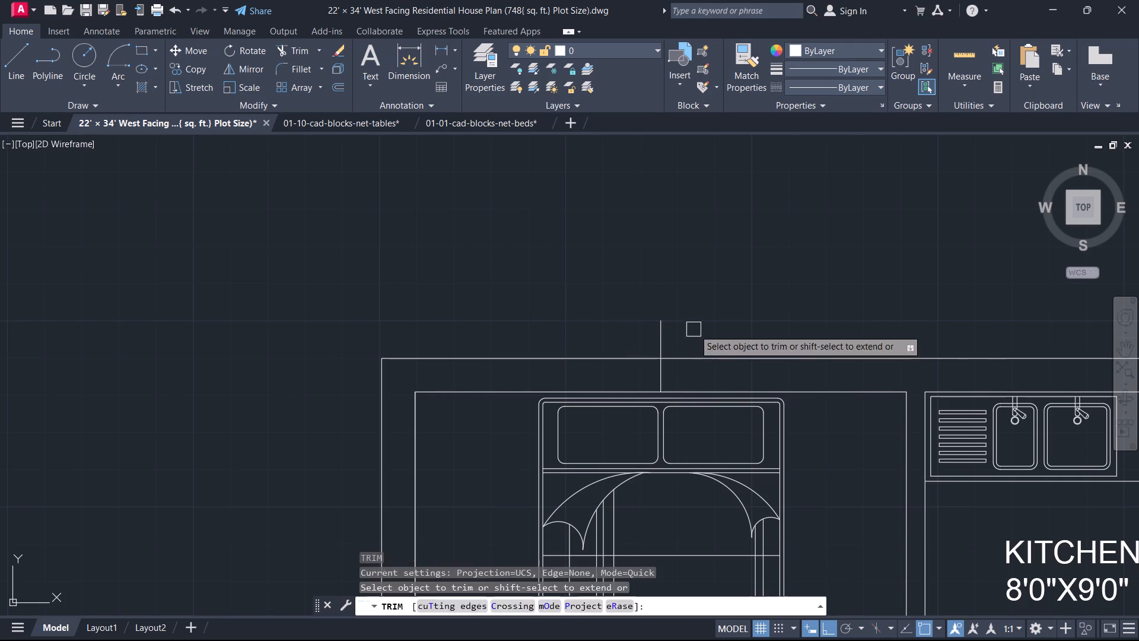
click(694, 329)
click(612, 339)
key(Escape)
Offset the wall-crossing line 3' to both sides as window jambs above BEDROOM-1 and delete the original middle line.
text(O)
key(space)
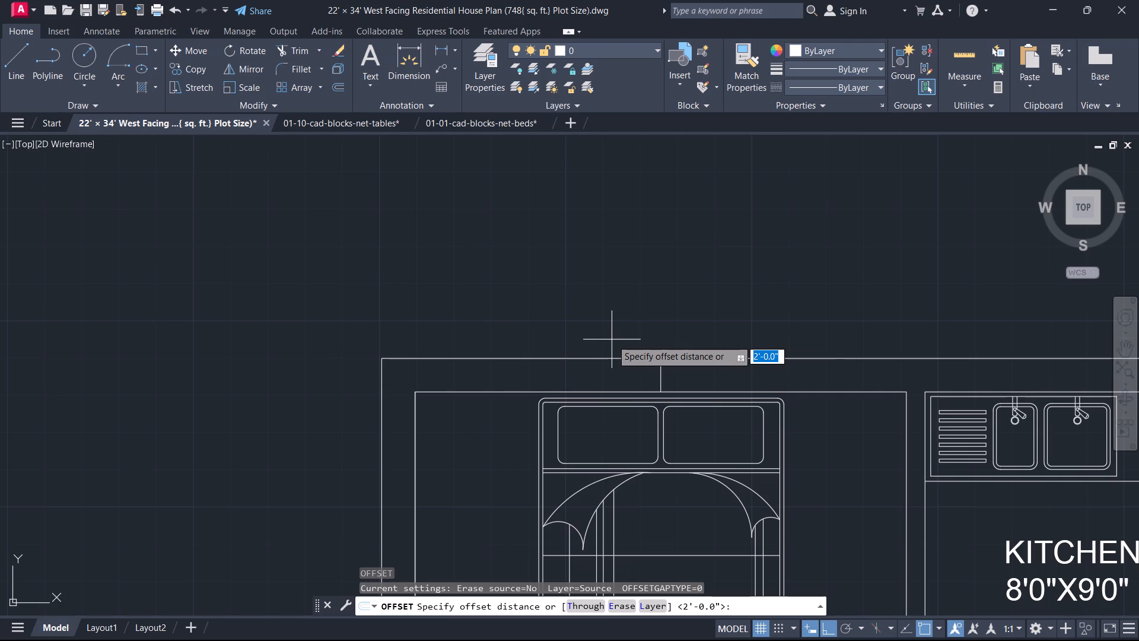
text(3')
key(Return)
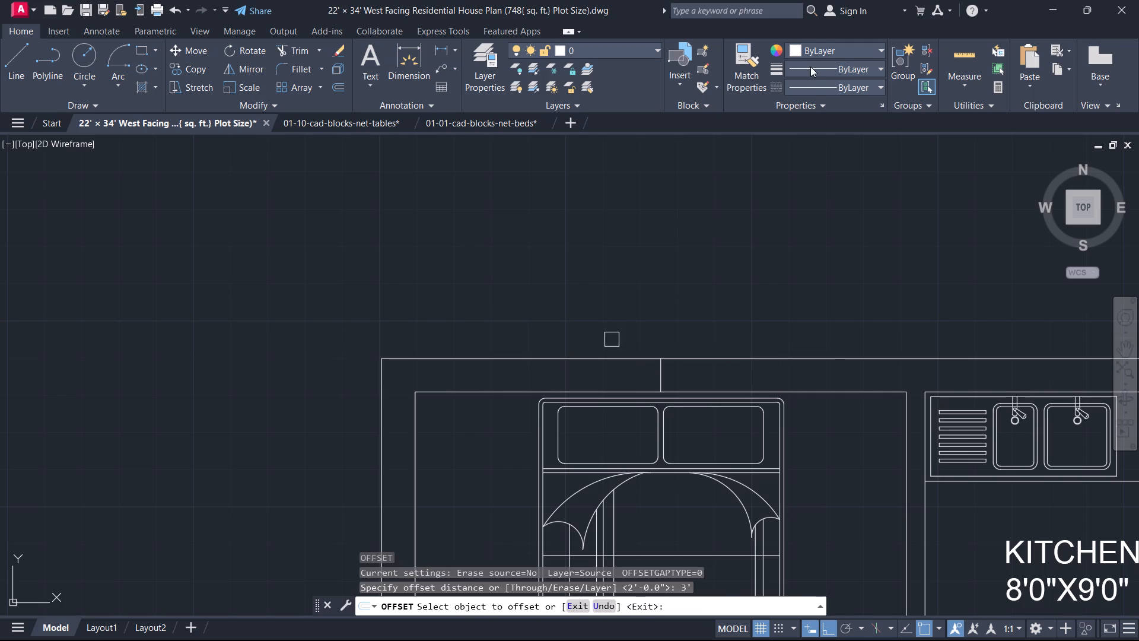
drag(658, 375, 645, 374)
click(629, 369)
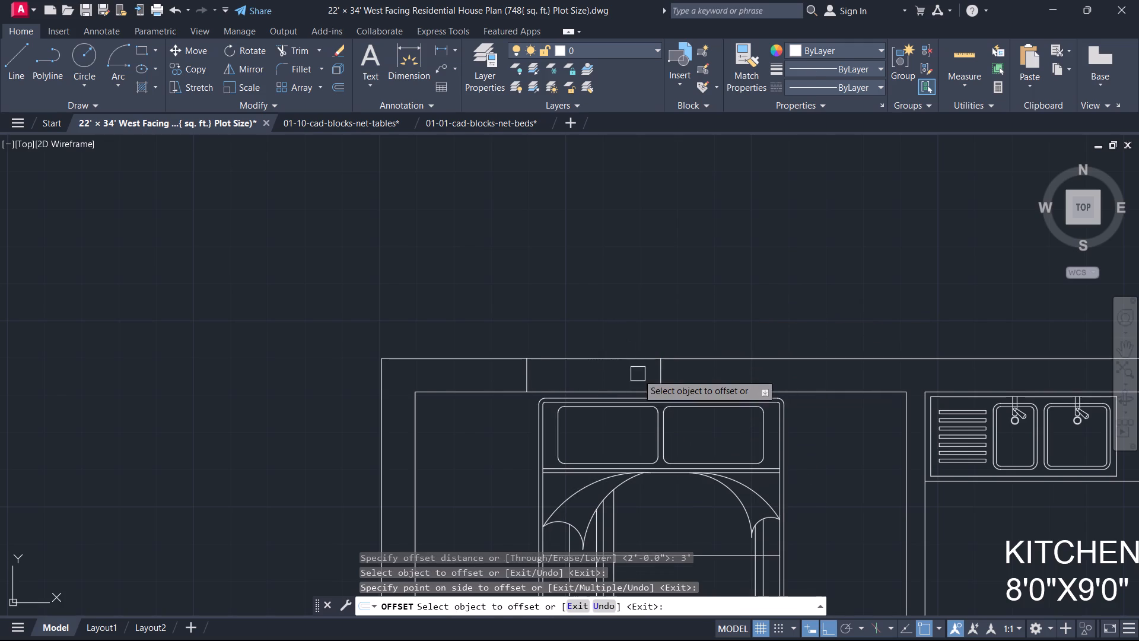
click(658, 381)
click(696, 375)
key(Escape)
drag(688, 374, 675, 375)
click(653, 379)
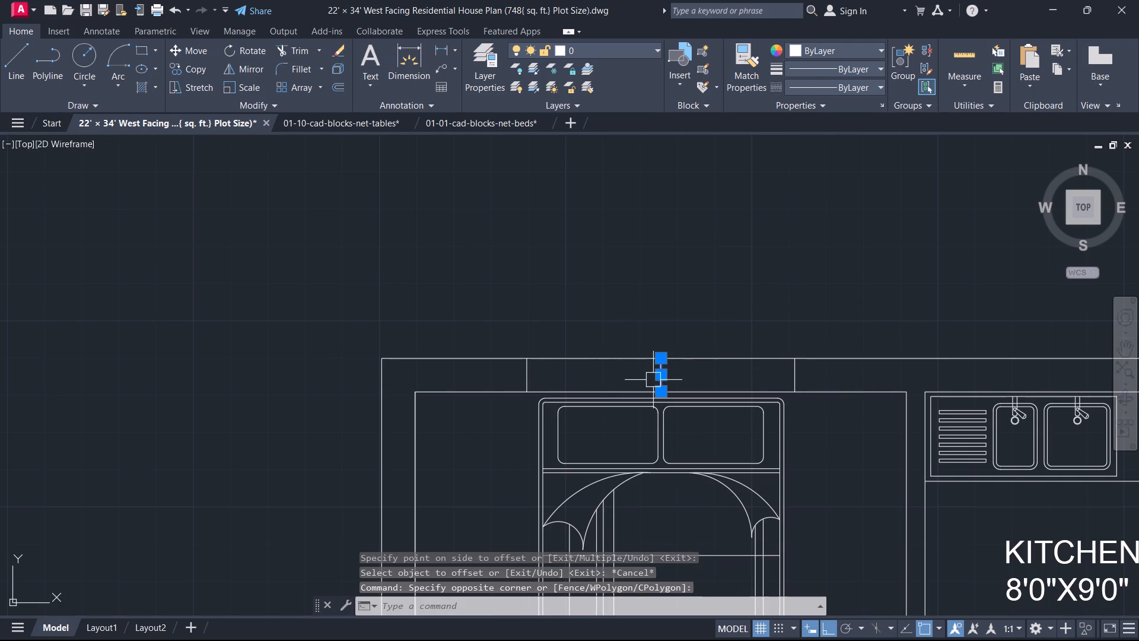
key(Delete)
Draw a horizontal line between the midpoints of the two window jambs in BEDROOM-1's north wall.
text(L)
key(space)
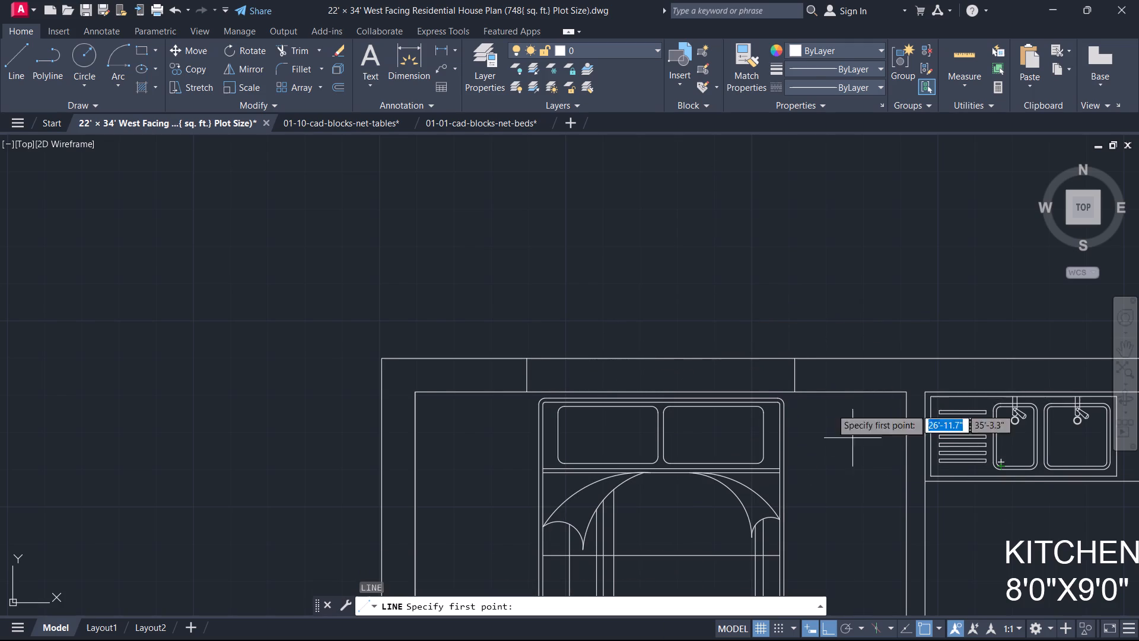
scroll(779, 366, up, 1)
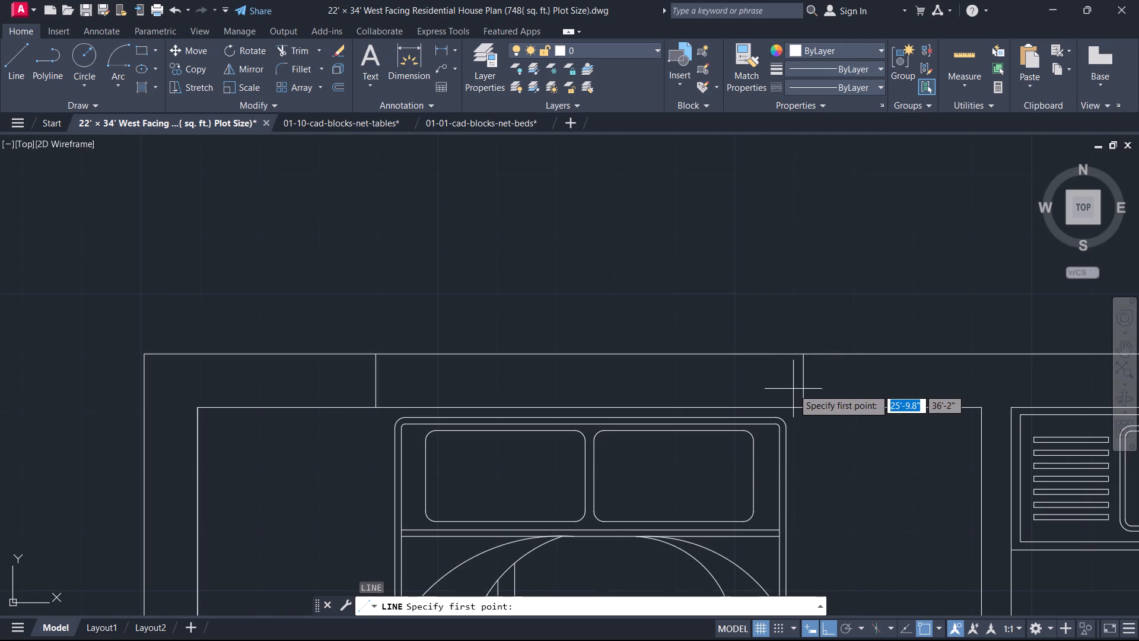
click(803, 385)
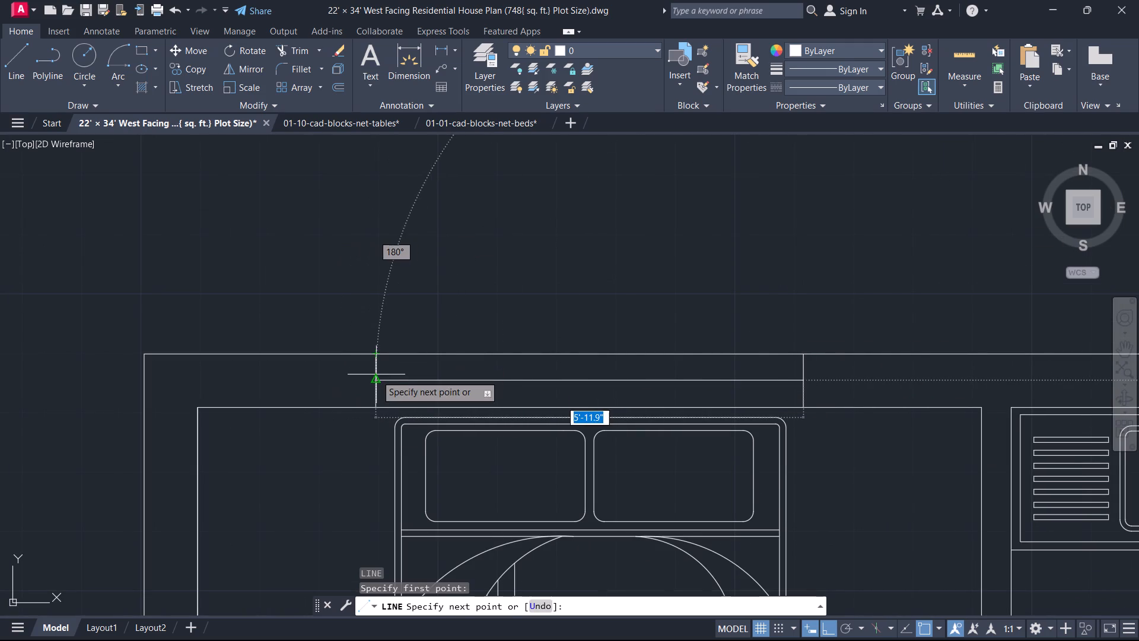
click(376, 375)
key(Escape)
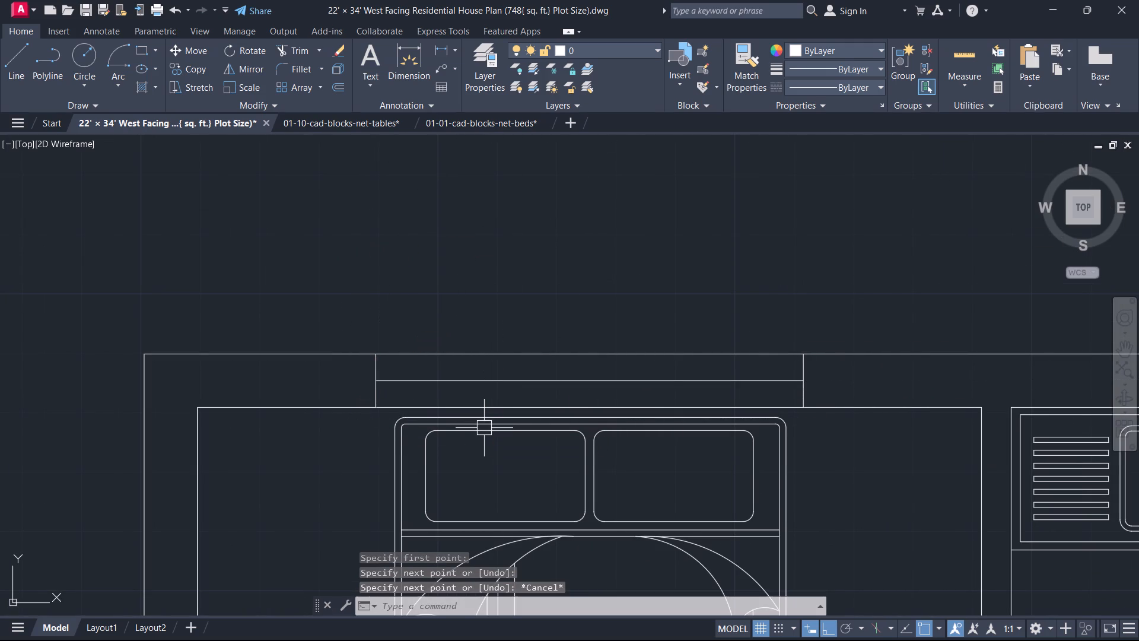
Offset the BEDROOM-1 window's horizontal line 0.5" to the north and south, and delete the original between the copies.
text(O)
key(space)
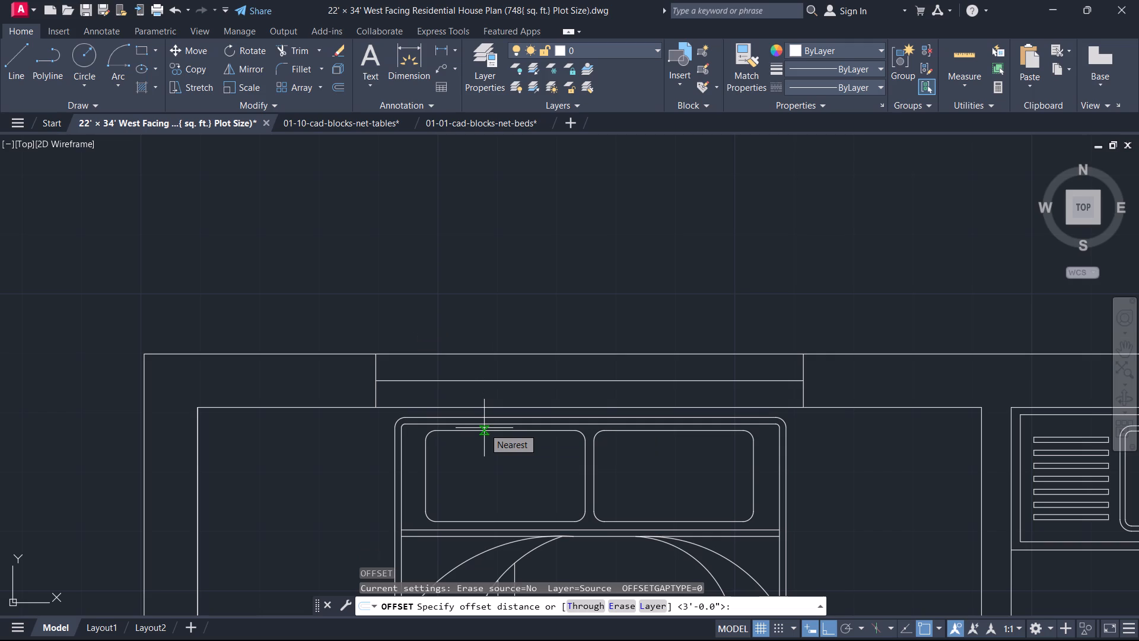
text(0.5)
key(Return)
scroll(484, 428, up, 1)
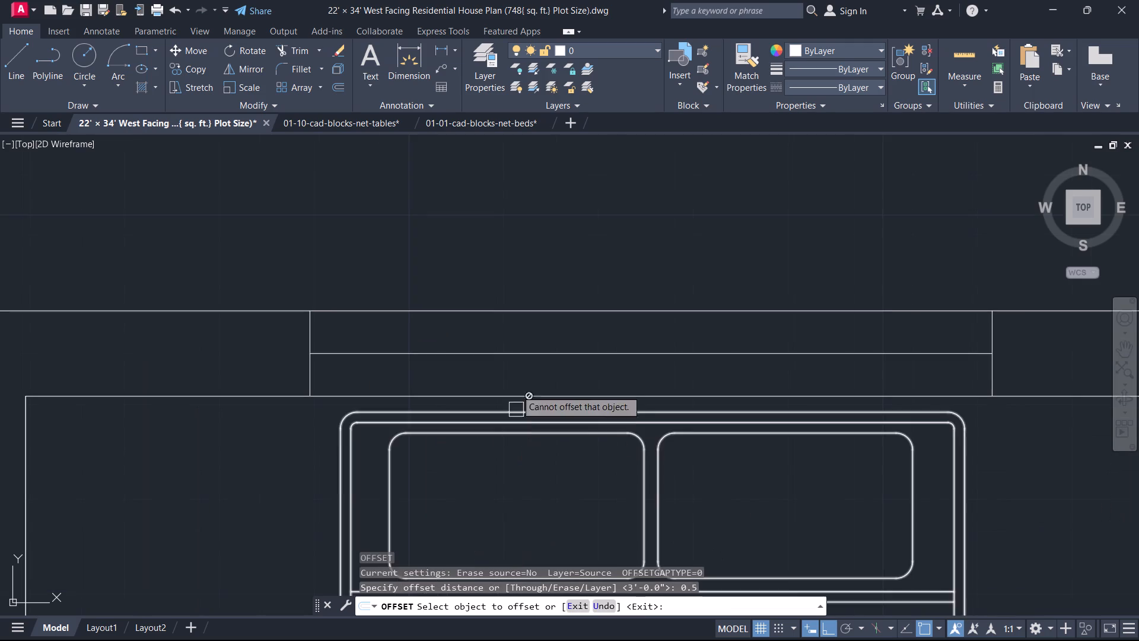
click(532, 358)
click(535, 325)
scroll(542, 348, up, 2)
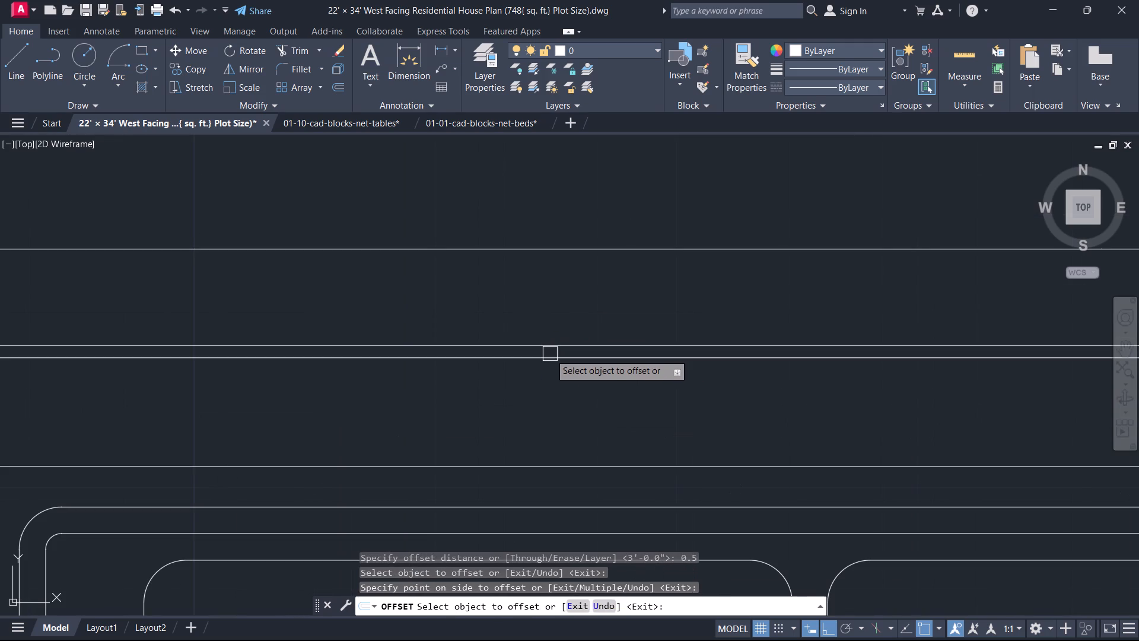
click(554, 363)
click(514, 424)
key(Escape)
scroll(561, 366, up, 2)
click(567, 339)
key(Delete)
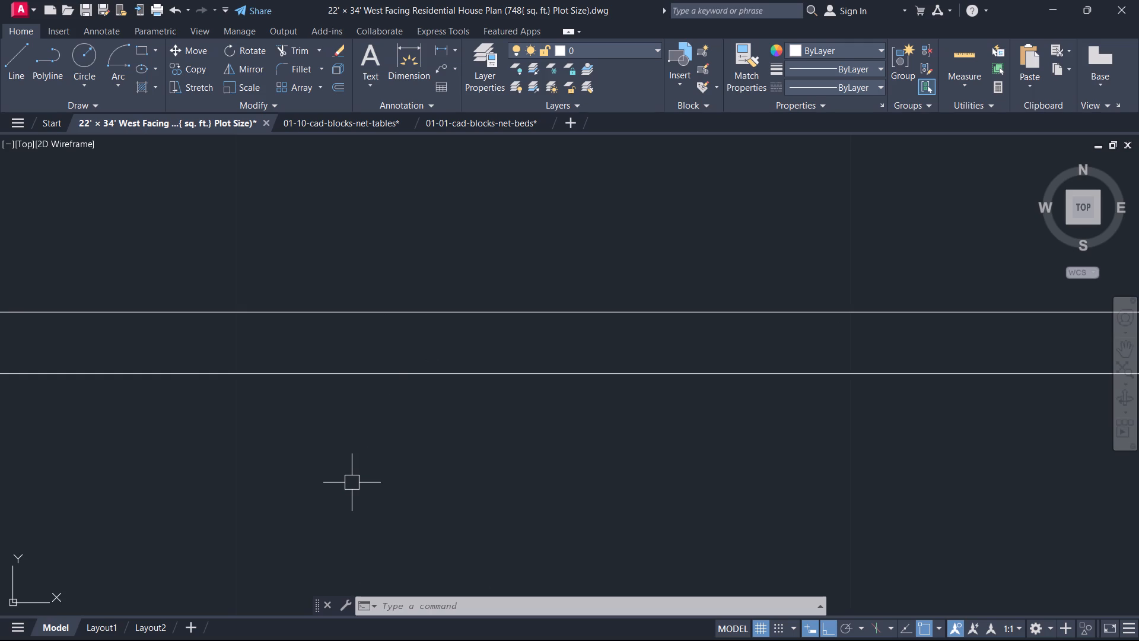
Draw a line across the kitchen's north wall from the midpoint of its inner face to the outer face.
scroll(364, 471, down, 5)
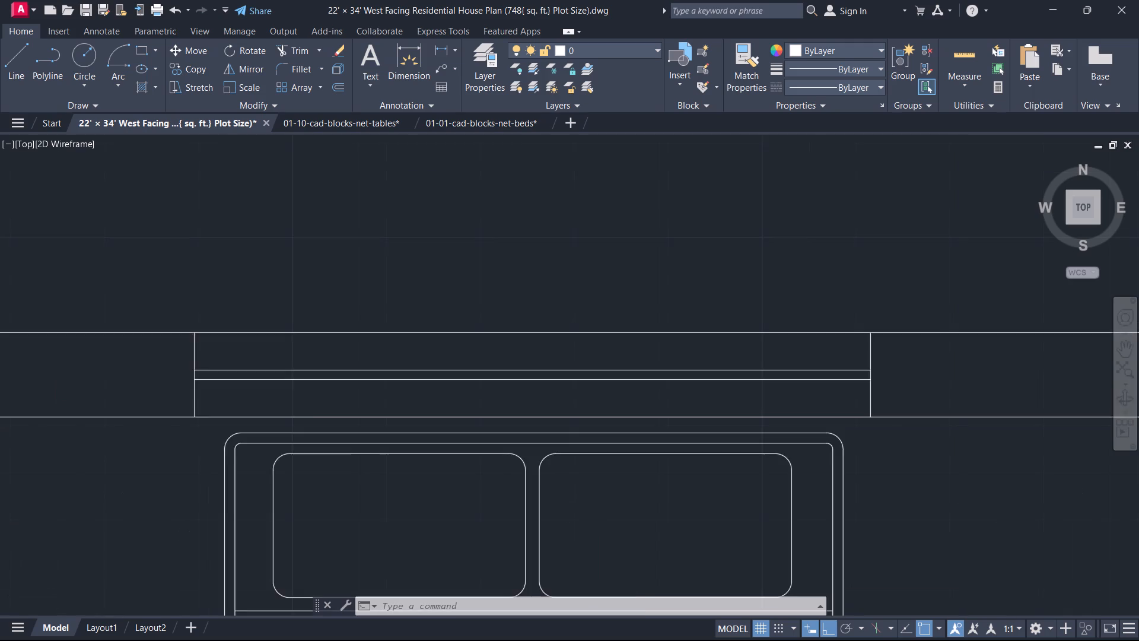
scroll(457, 353, down, 3)
scroll(726, 375, up, 2)
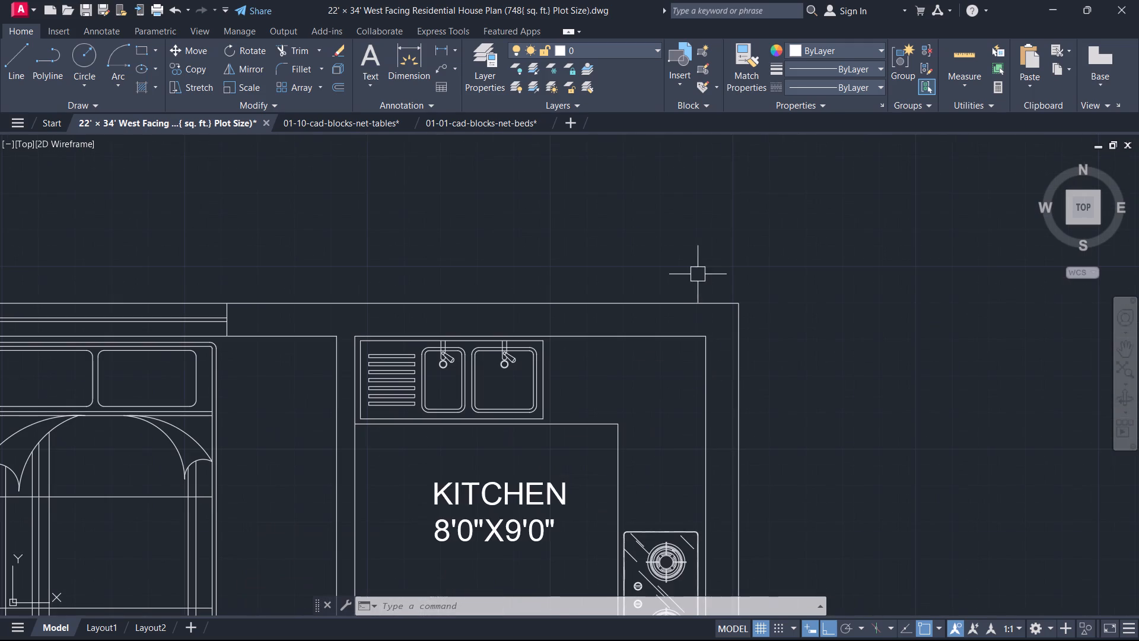
key(l)
key(space)
scroll(552, 329, up, 2)
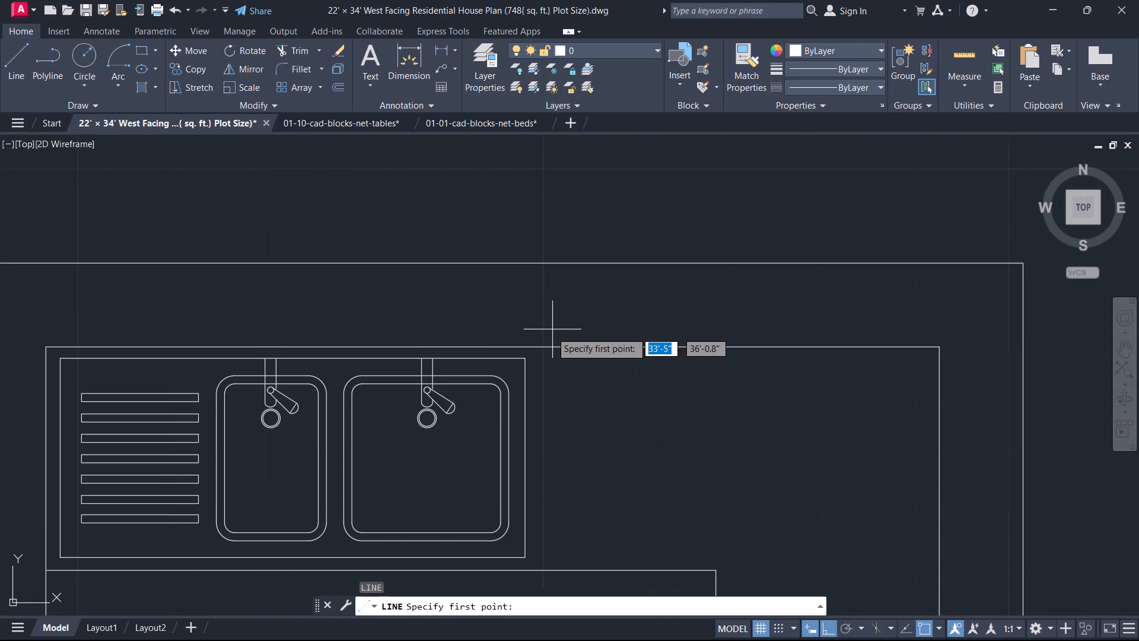
click(494, 345)
click(488, 261)
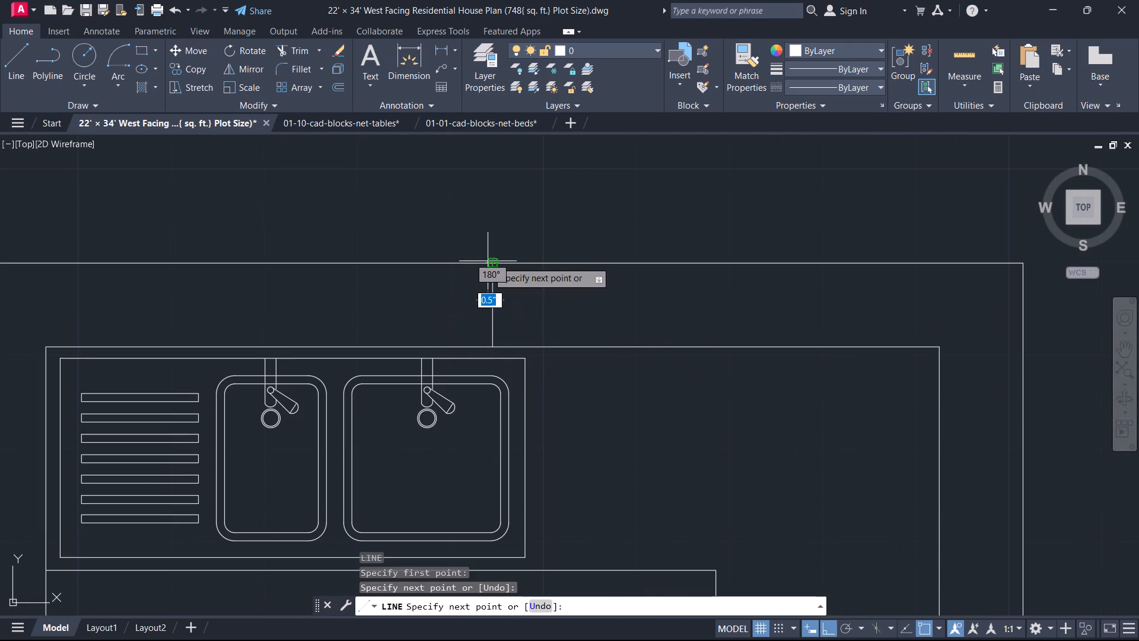
key(Escape)
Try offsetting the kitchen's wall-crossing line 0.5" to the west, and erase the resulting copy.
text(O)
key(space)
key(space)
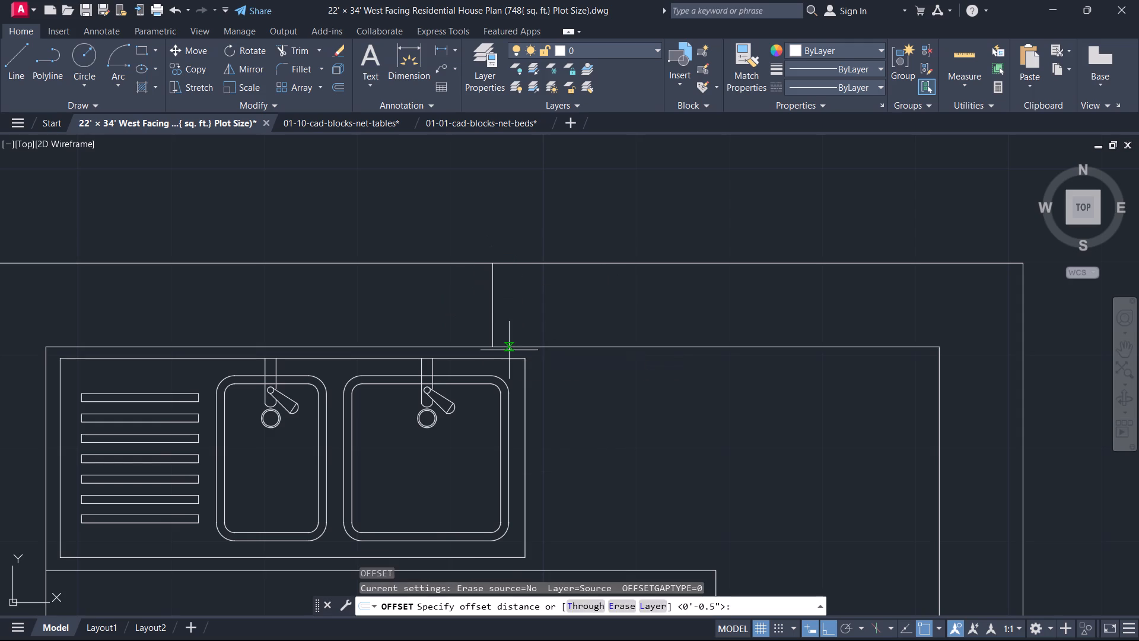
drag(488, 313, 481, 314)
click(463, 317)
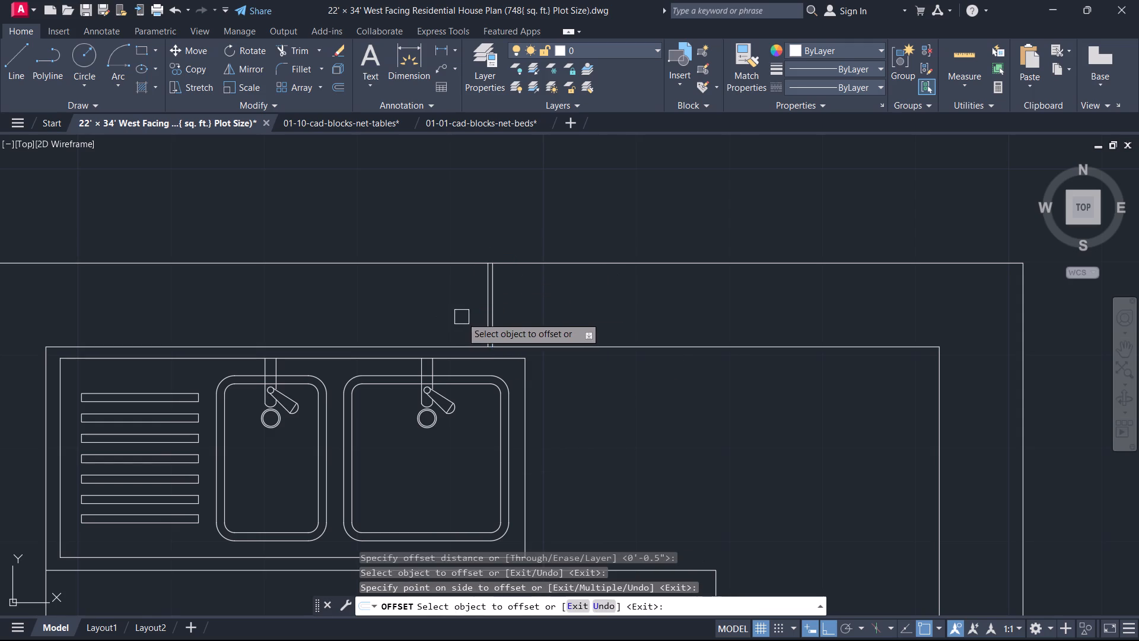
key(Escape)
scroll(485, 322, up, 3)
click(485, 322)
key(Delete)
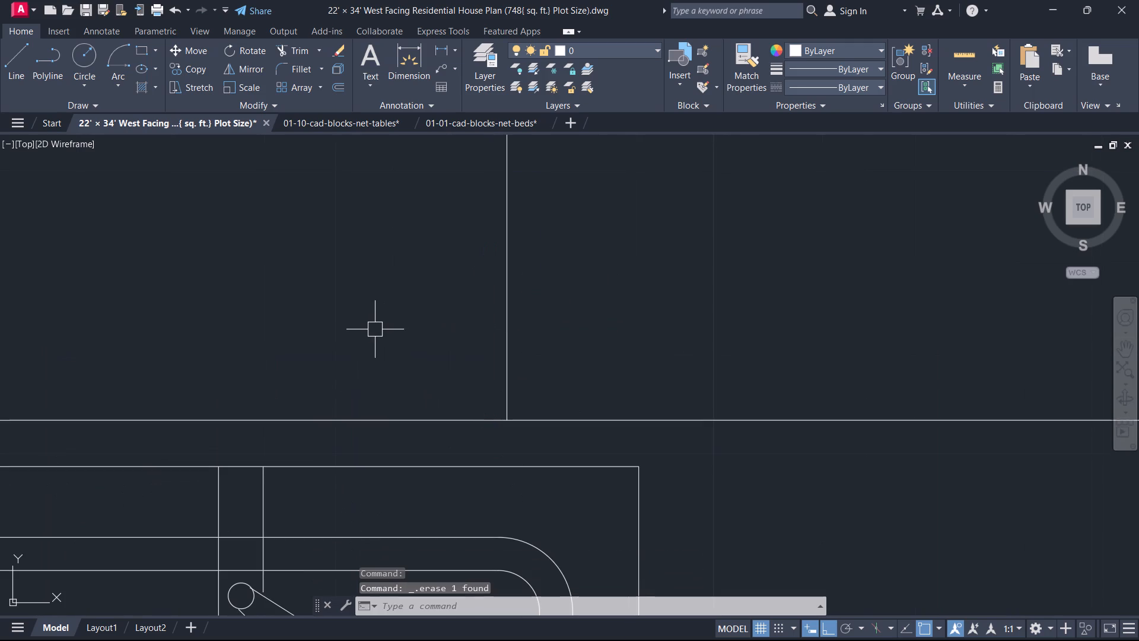
Offset the kitchen's wall-crossing line 3' to the west and to the east as window jambs.
text(O 3')
key(Return)
click(512, 289)
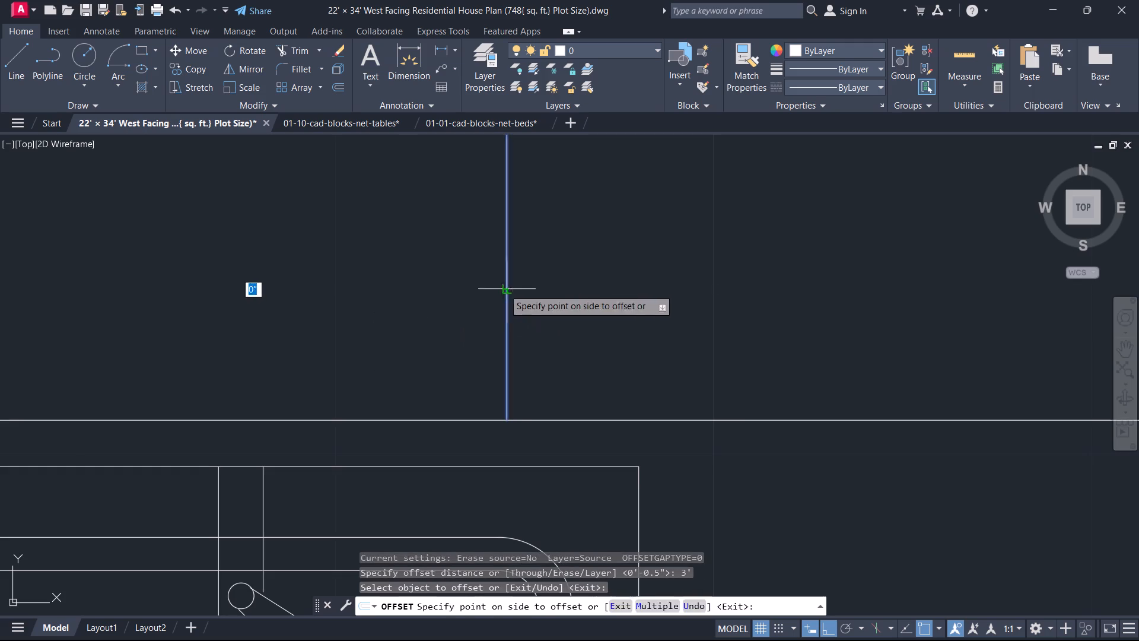
click(443, 291)
click(511, 292)
click(565, 299)
key(Escape)
Draw a horizontal line between the midpoints of the two outer window jambs in the kitchen's north wall.
scroll(589, 299, down, 6)
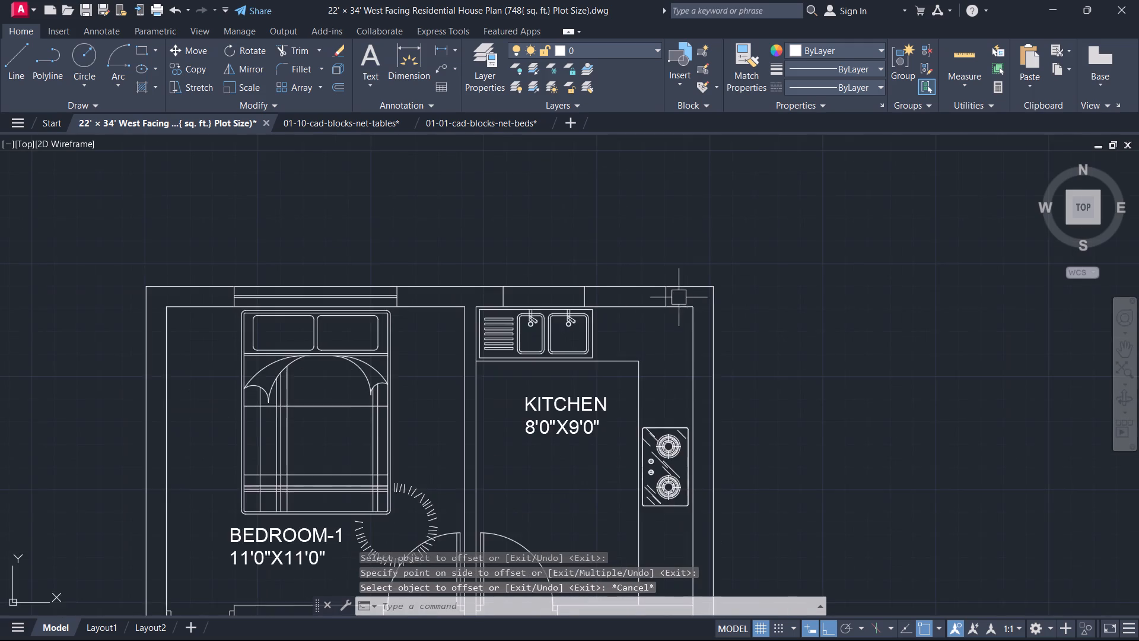
scroll(686, 299, up, 2)
key(l)
key(space)
click(633, 294)
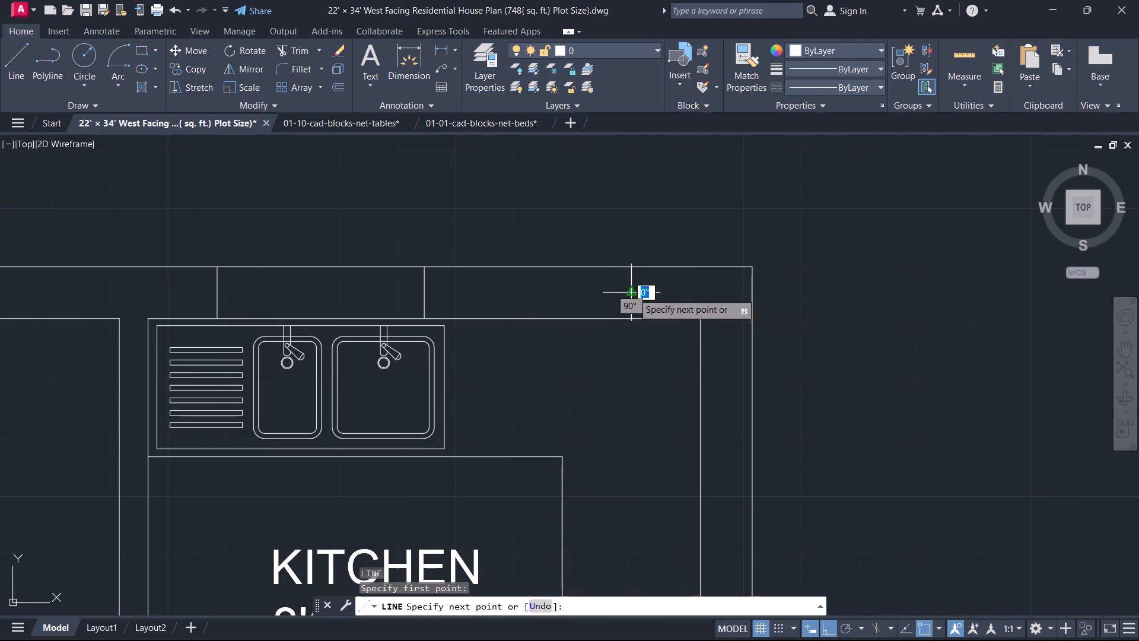
click(218, 289)
key(Escape)
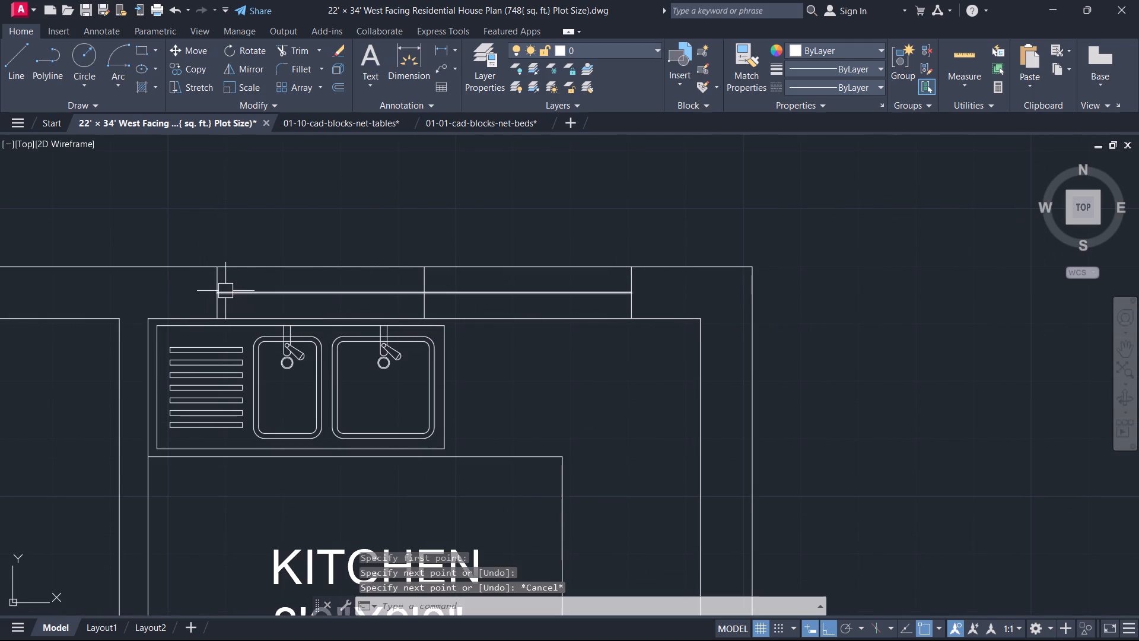
Offset the horizontal window line in the kitchen's north wall 0.5" to the north and to the south.
text(O)
key(space)
text(0.5)
key(Return)
click(254, 294)
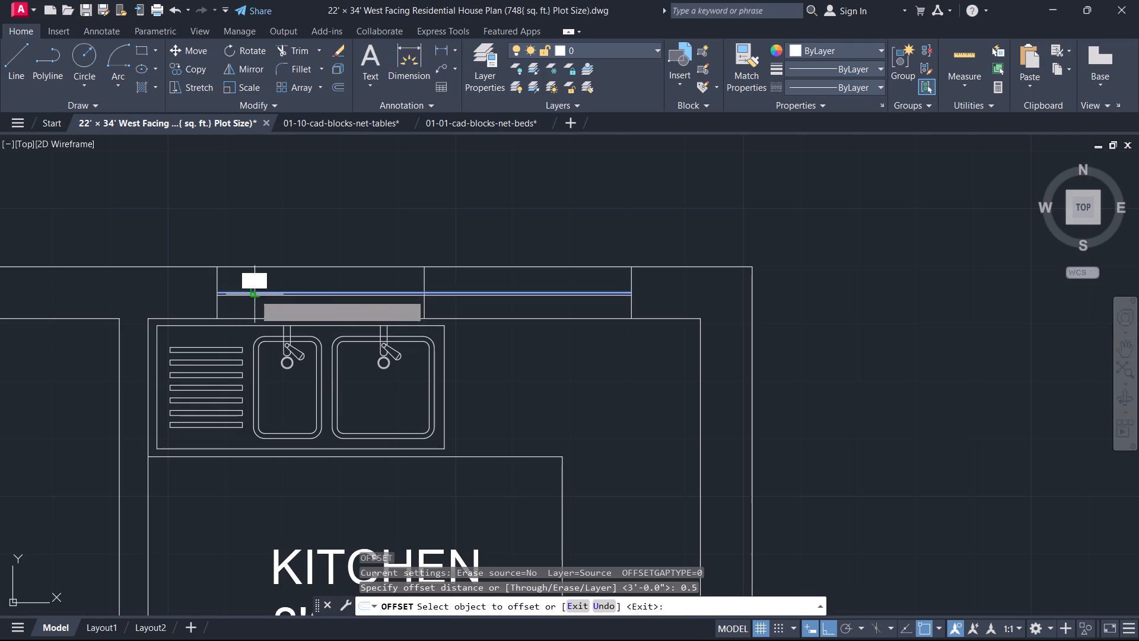
click(265, 275)
scroll(271, 288, up, 3)
click(286, 312)
click(287, 341)
key(Escape)
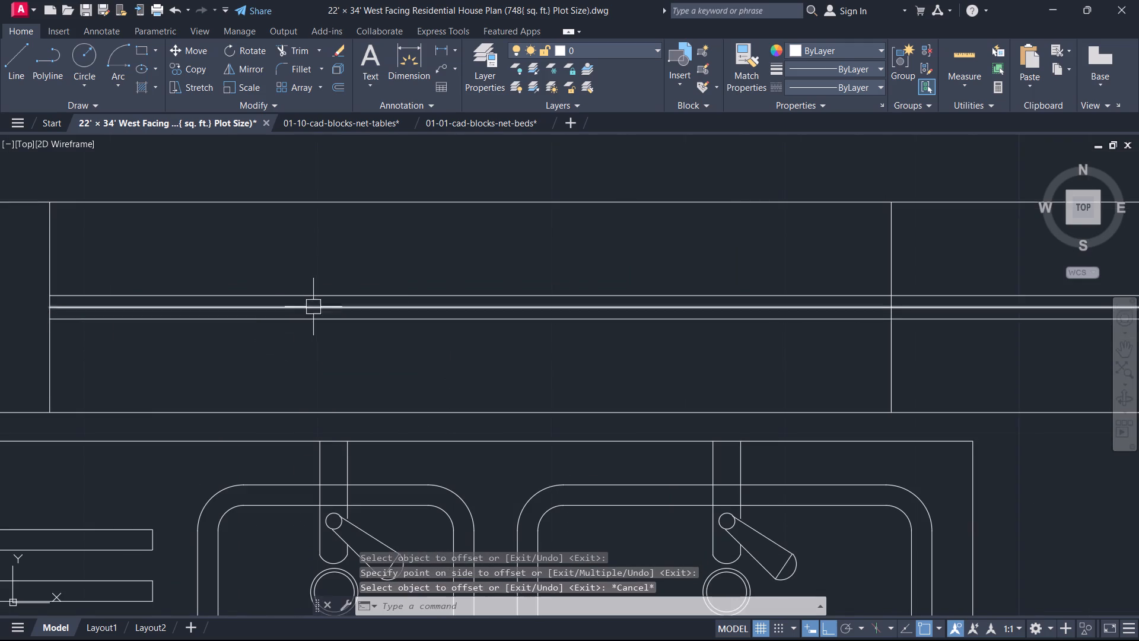
Erase the original centre line between the two offset glass lines of the kitchen window.
scroll(314, 303, up, 3)
click(316, 328)
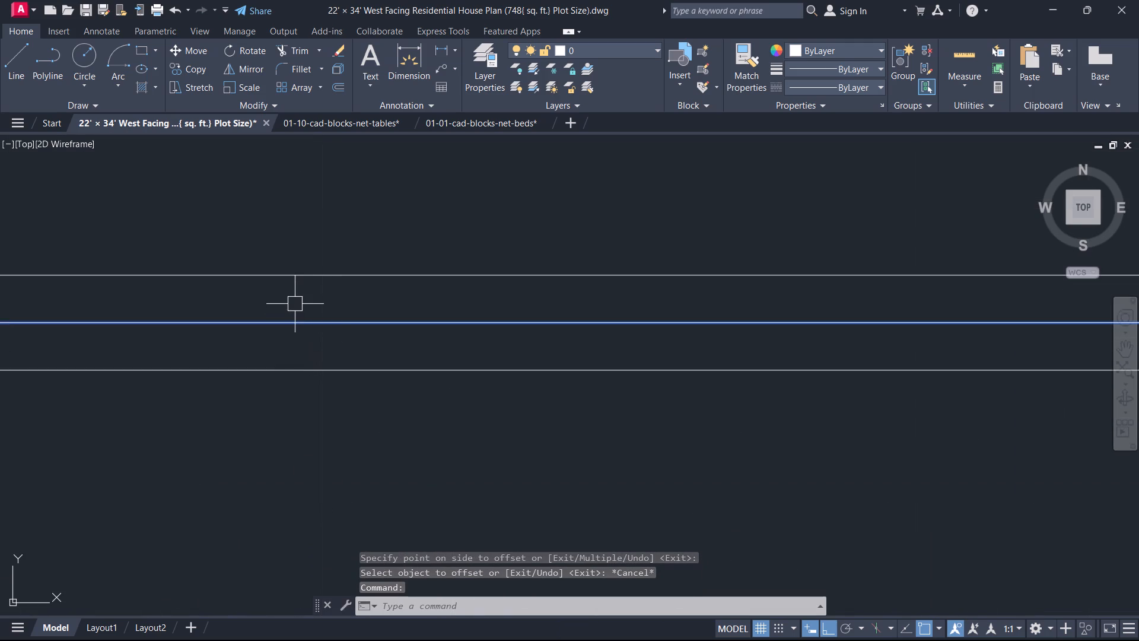
scroll(331, 315, down, 2)
key(Delete)
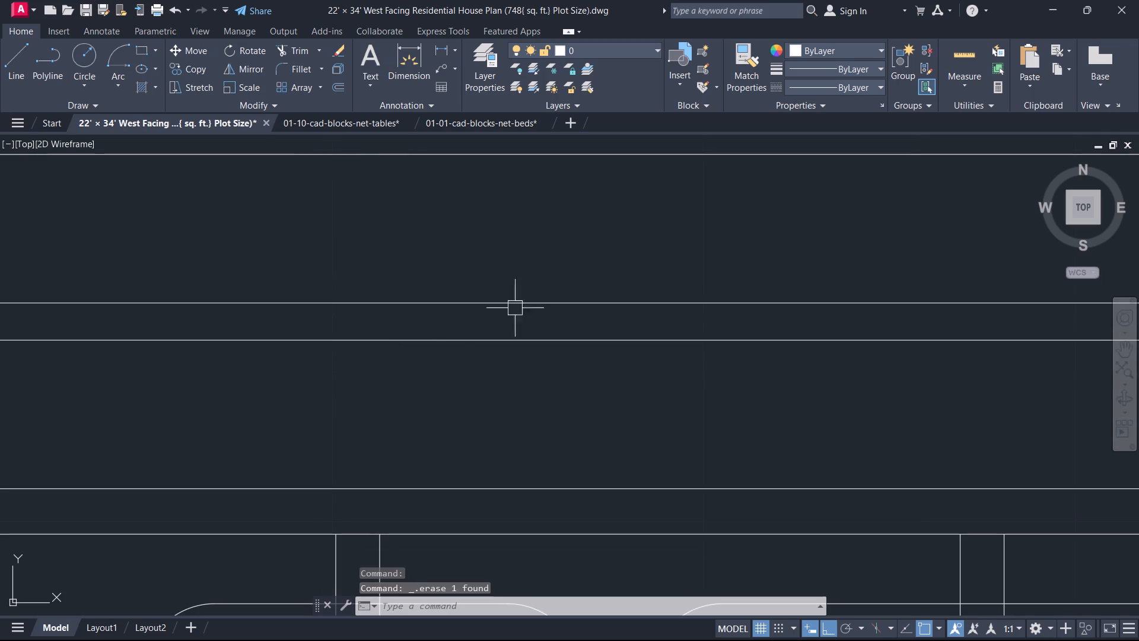
Erase the middle wall-crossing line between the two outer jambs of the kitchen window.
scroll(527, 304, down, 3)
middle_drag(522, 299, 352, 365)
scroll(467, 374, up, 2)
drag(641, 323, 633, 322)
click(524, 309)
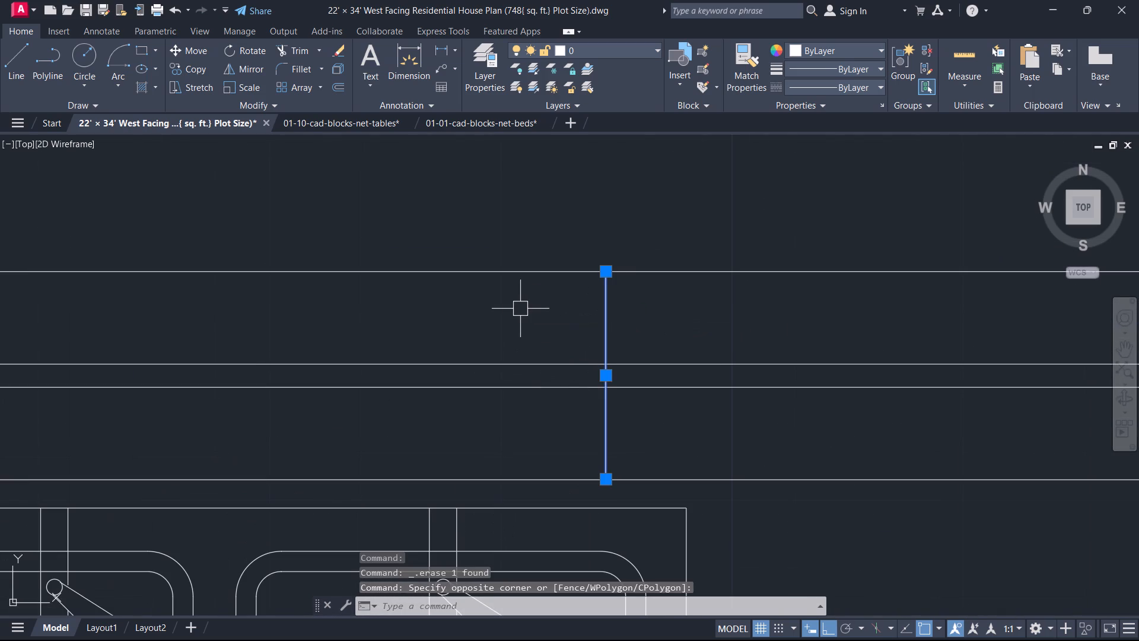
key(Delete)
Trim the east wall's inner face line between the two faces of the kitchen's south wall.
scroll(520, 309, down, 4)
middle_drag(665, 384, 678, 187)
scroll(648, 342, down, 3)
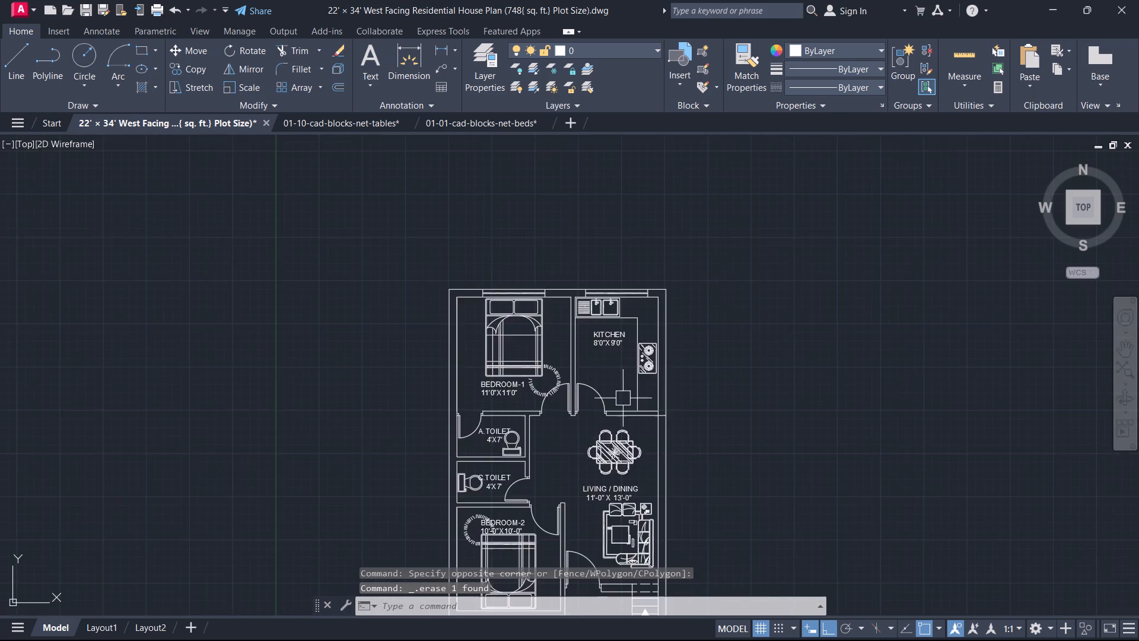
middle_drag(623, 431, 619, 274)
scroll(640, 391, up, 1)
middle_drag(638, 402, 712, 296)
scroll(676, 351, up, 2)
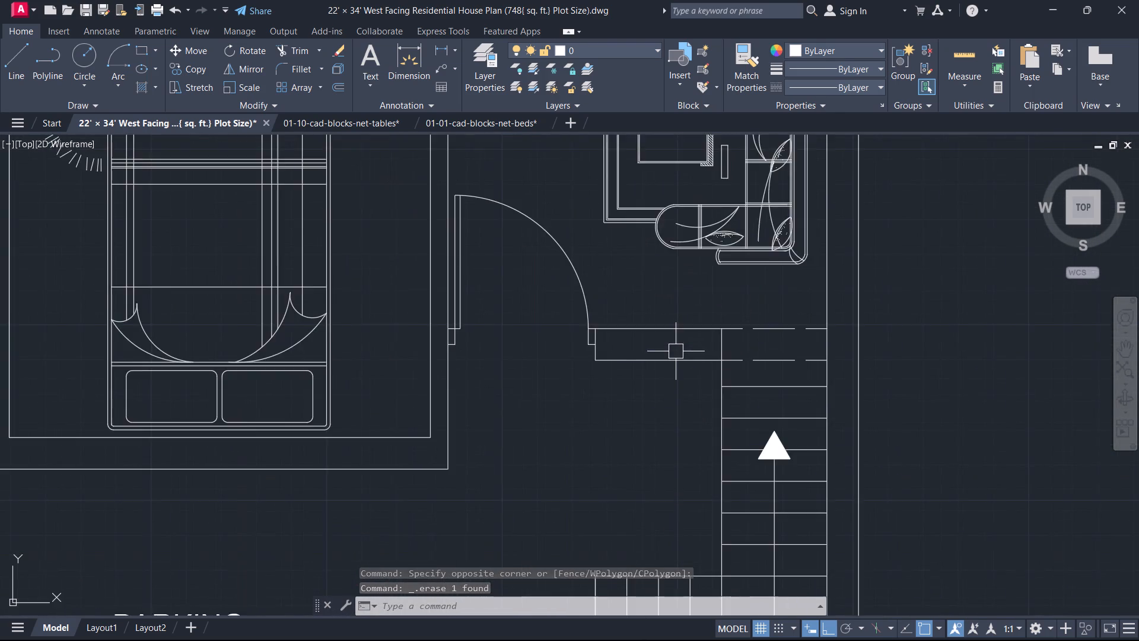
scroll(676, 351, down, 2)
middle_drag(676, 351, 635, 485)
scroll(682, 369, up, 1)
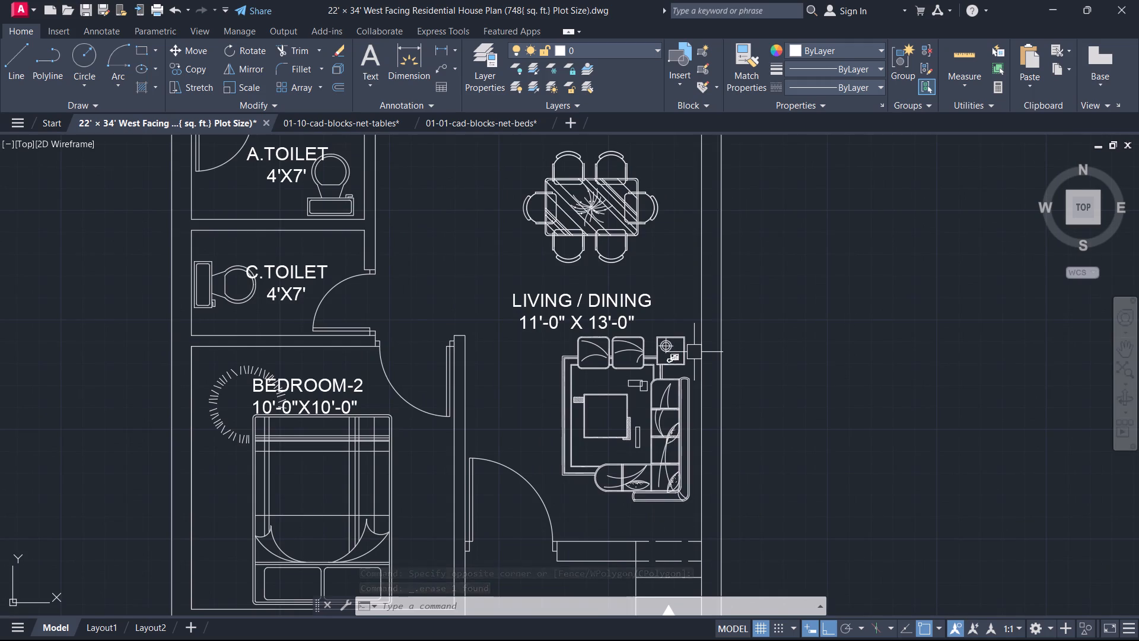
scroll(694, 352, down, 1)
middle_drag(694, 352, 677, 432)
scroll(689, 305, up, 3)
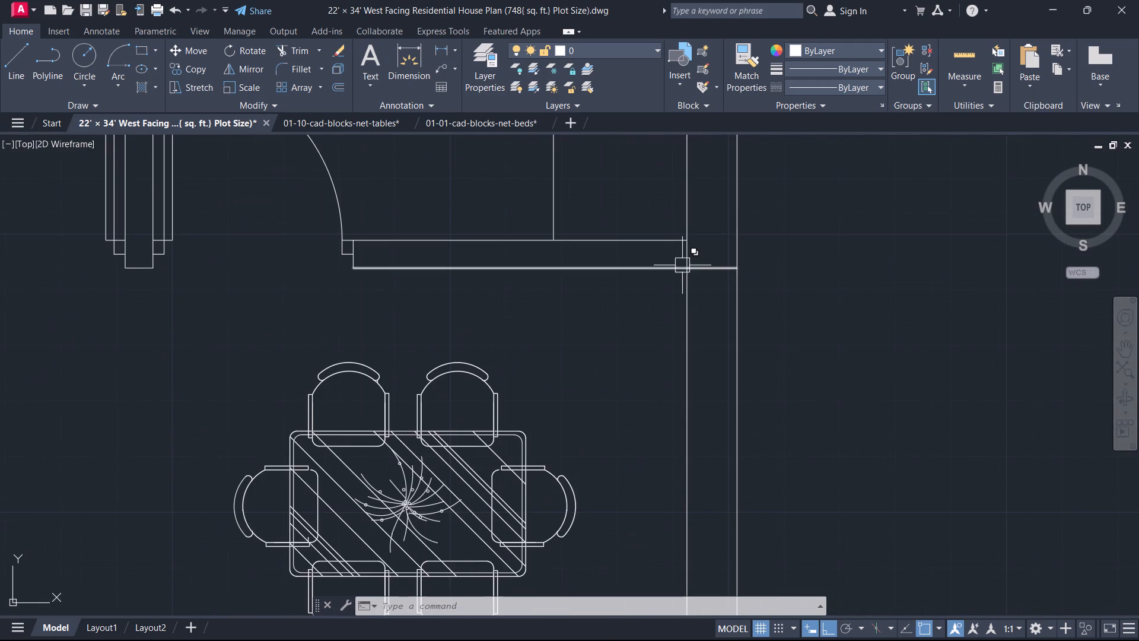
text(TR)
key(space)
scroll(698, 253, up, 2)
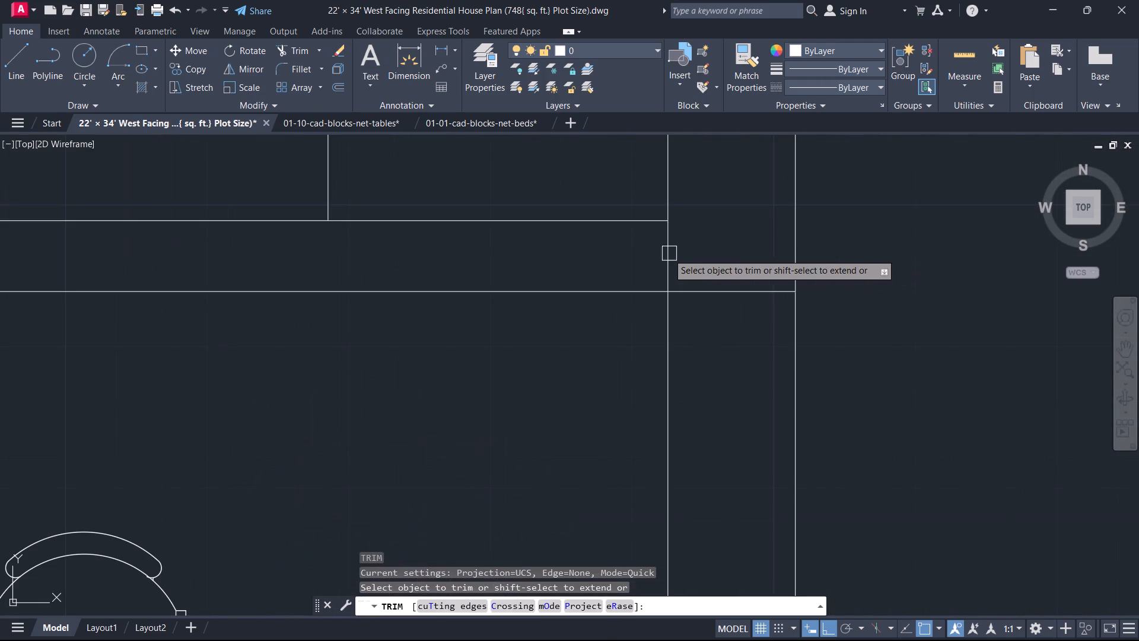
click(668, 253)
key(Escape)
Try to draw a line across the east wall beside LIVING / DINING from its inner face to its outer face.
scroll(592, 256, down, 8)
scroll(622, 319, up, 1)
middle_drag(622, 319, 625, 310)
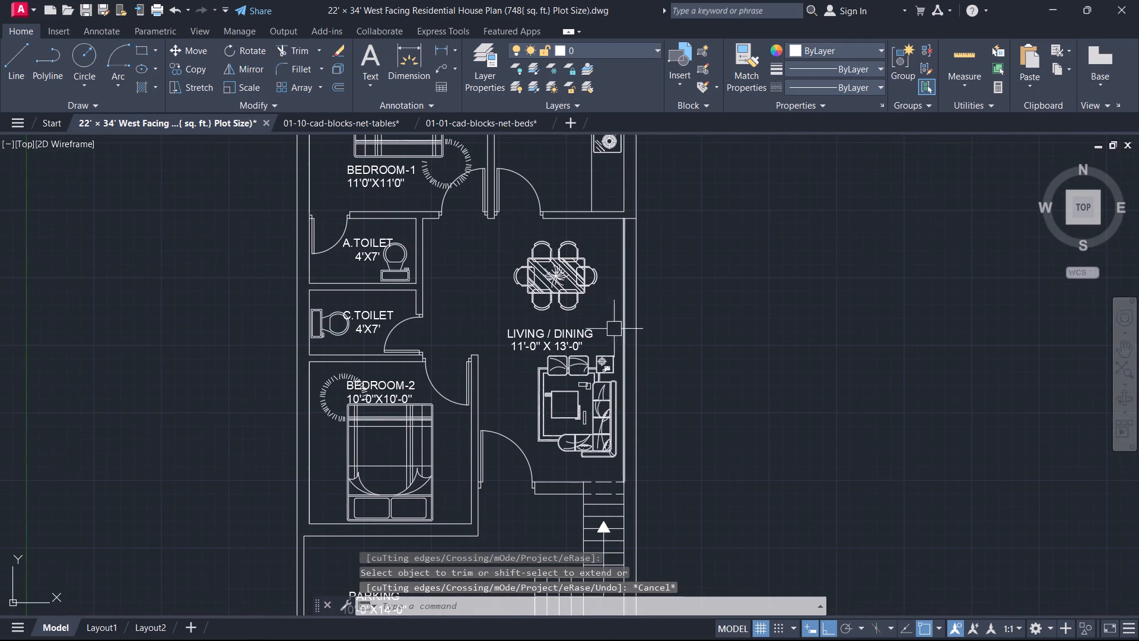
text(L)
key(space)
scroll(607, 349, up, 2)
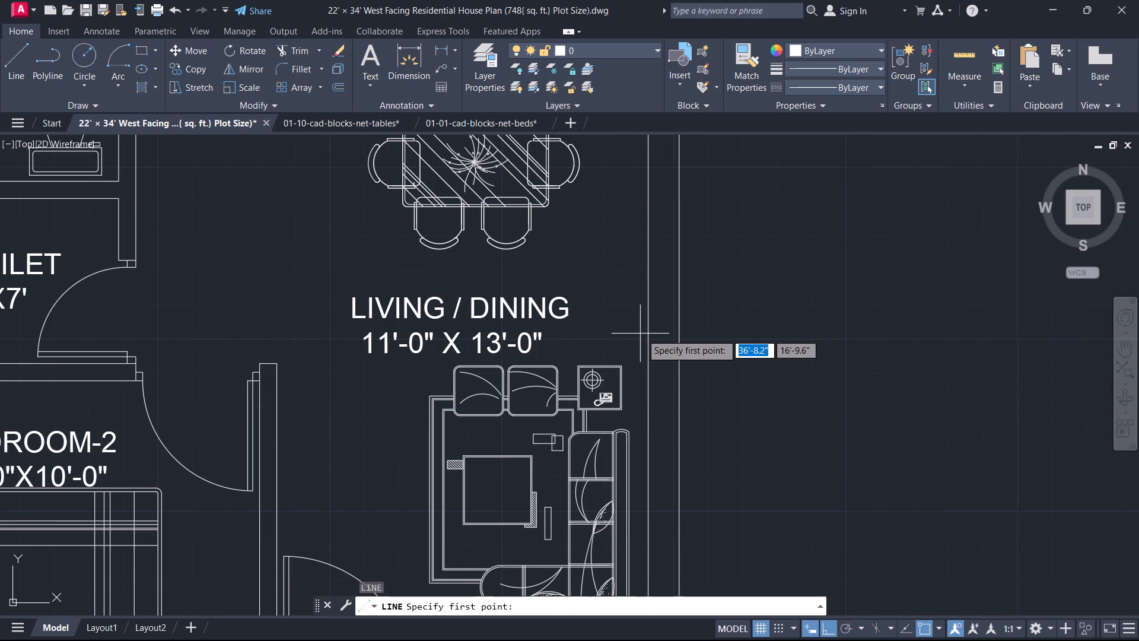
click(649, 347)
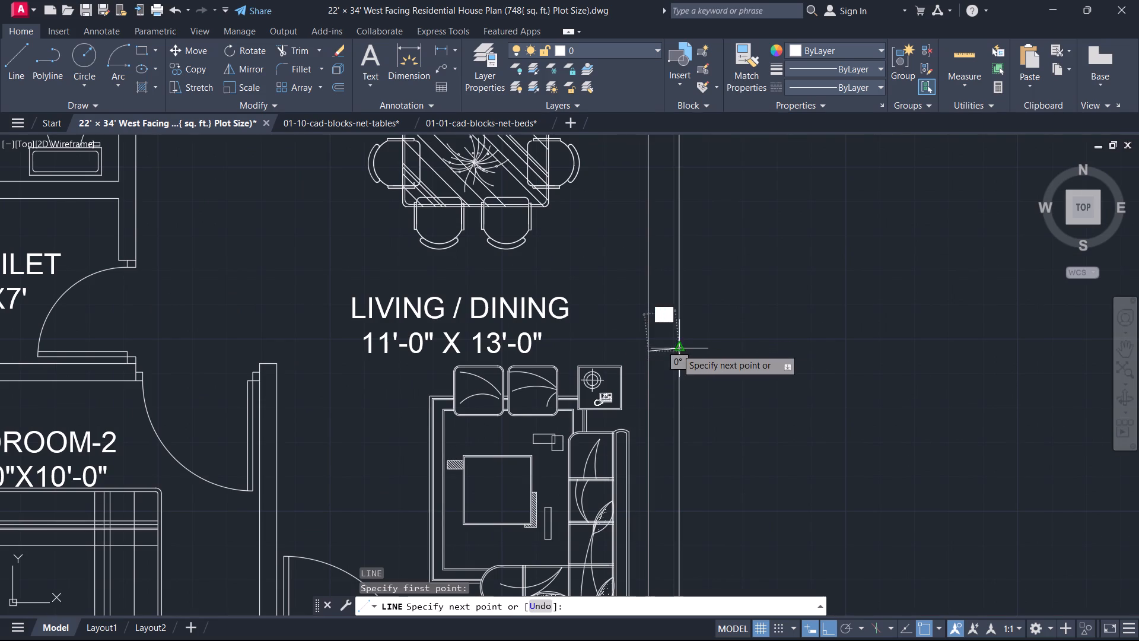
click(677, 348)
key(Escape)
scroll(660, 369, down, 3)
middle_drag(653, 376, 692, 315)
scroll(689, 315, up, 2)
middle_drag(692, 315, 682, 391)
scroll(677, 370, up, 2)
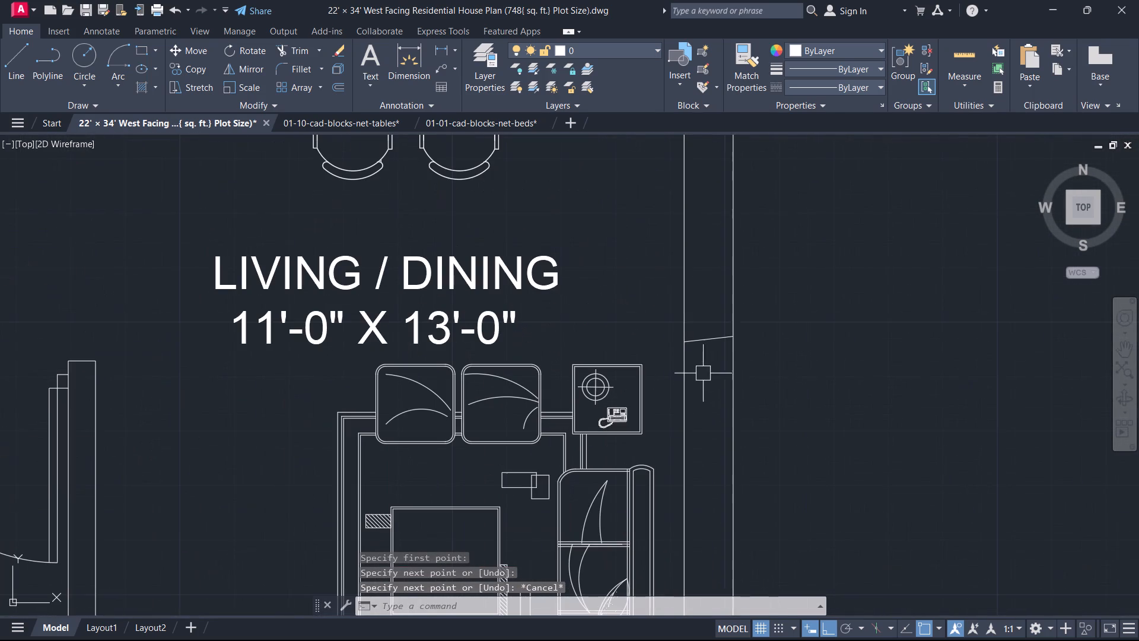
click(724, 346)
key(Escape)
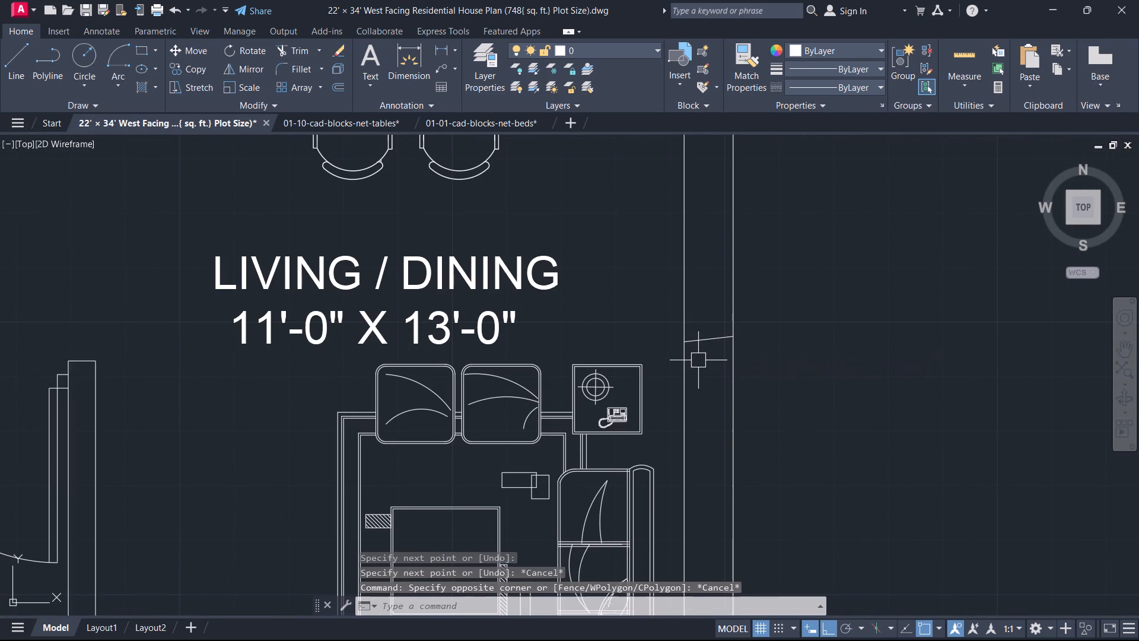
Draw a straight horizontal line across the LIVING / DINING east wall from the slanted line's inner end to the outer face.
key(l)
key(space)
scroll(693, 358, up, 2)
drag(668, 317, 675, 318)
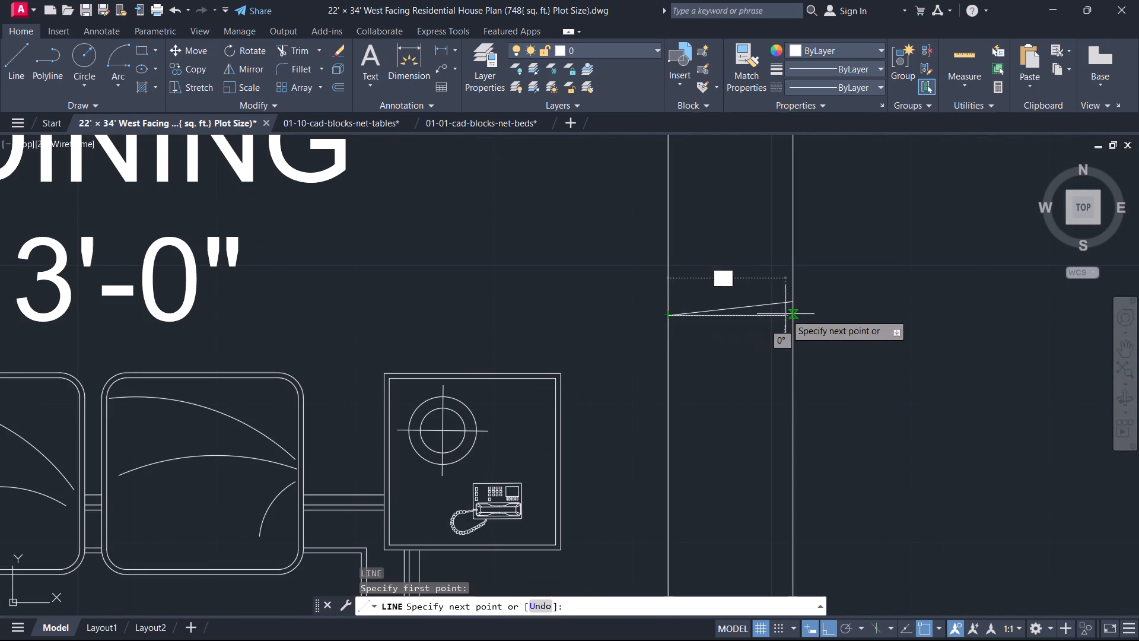
click(797, 315)
key(Escape)
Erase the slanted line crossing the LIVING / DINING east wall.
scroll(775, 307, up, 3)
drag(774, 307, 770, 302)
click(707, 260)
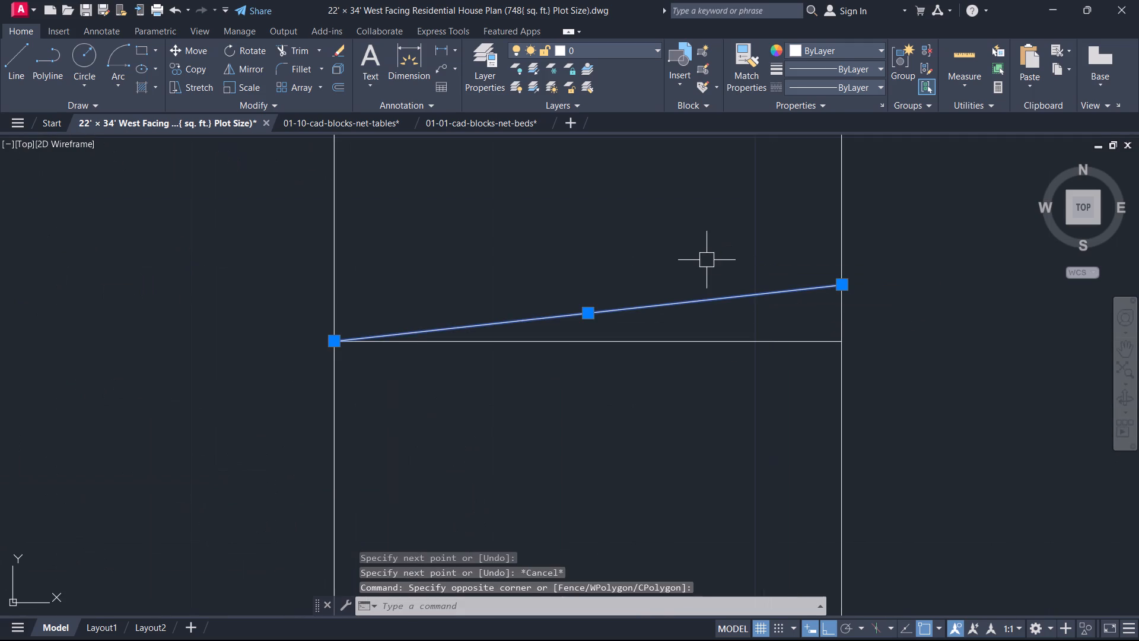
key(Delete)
Offset the line crossing the LIVING / DINING east wall 3' to the north and to the south as window jambs.
scroll(704, 281, down, 2)
key(o)
key(space)
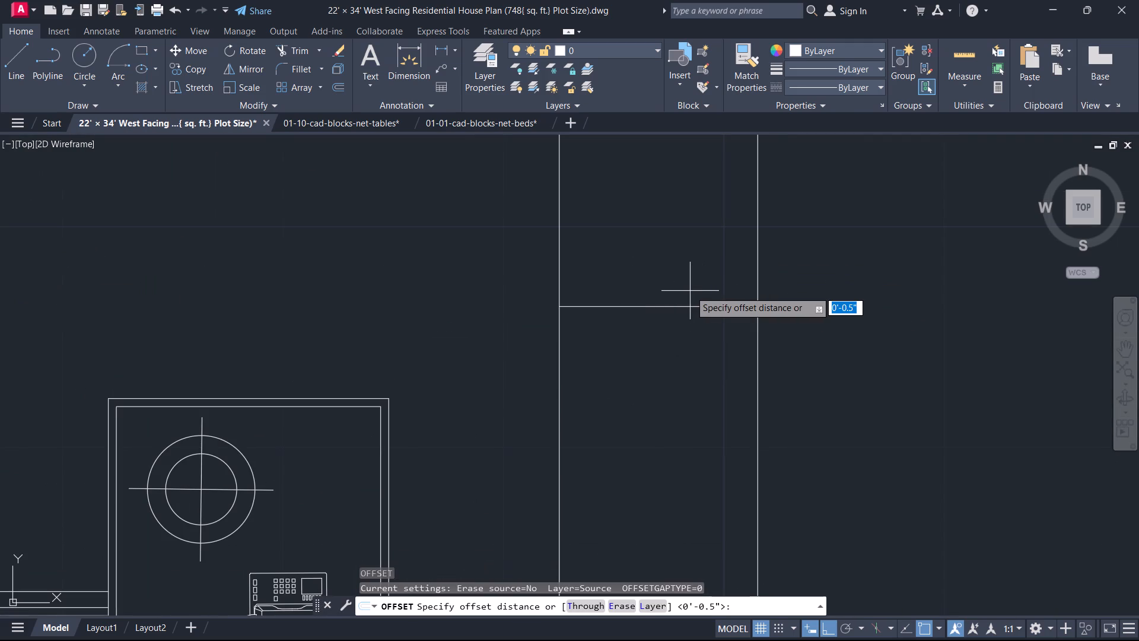
text(3')
key(Return)
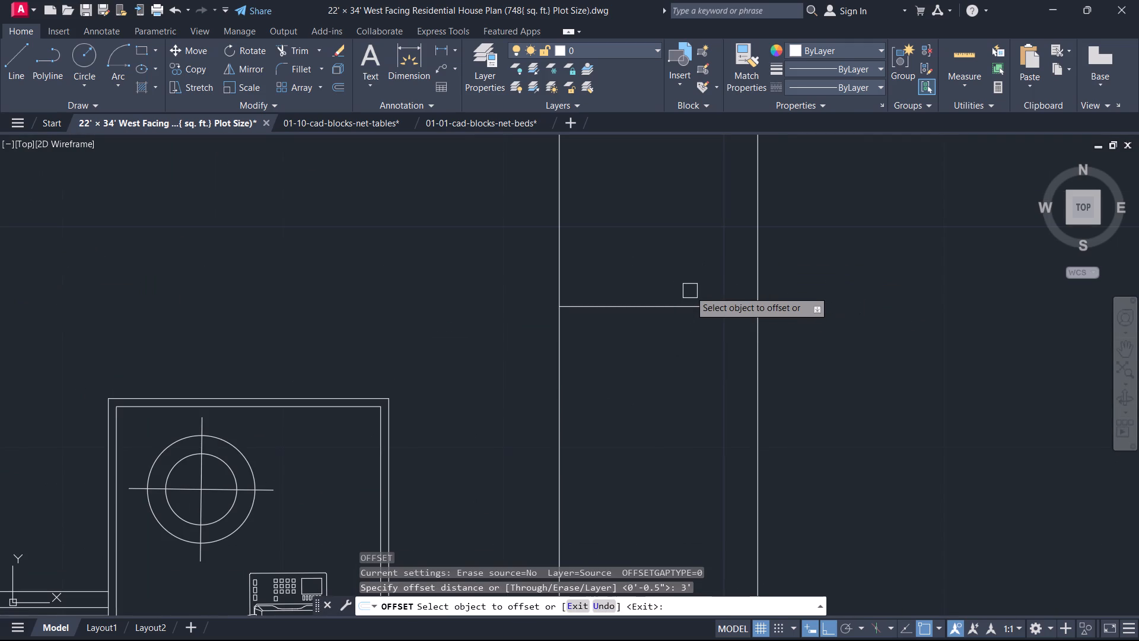
click(690, 307)
click(683, 261)
click(683, 302)
click(691, 367)
key(Escape)
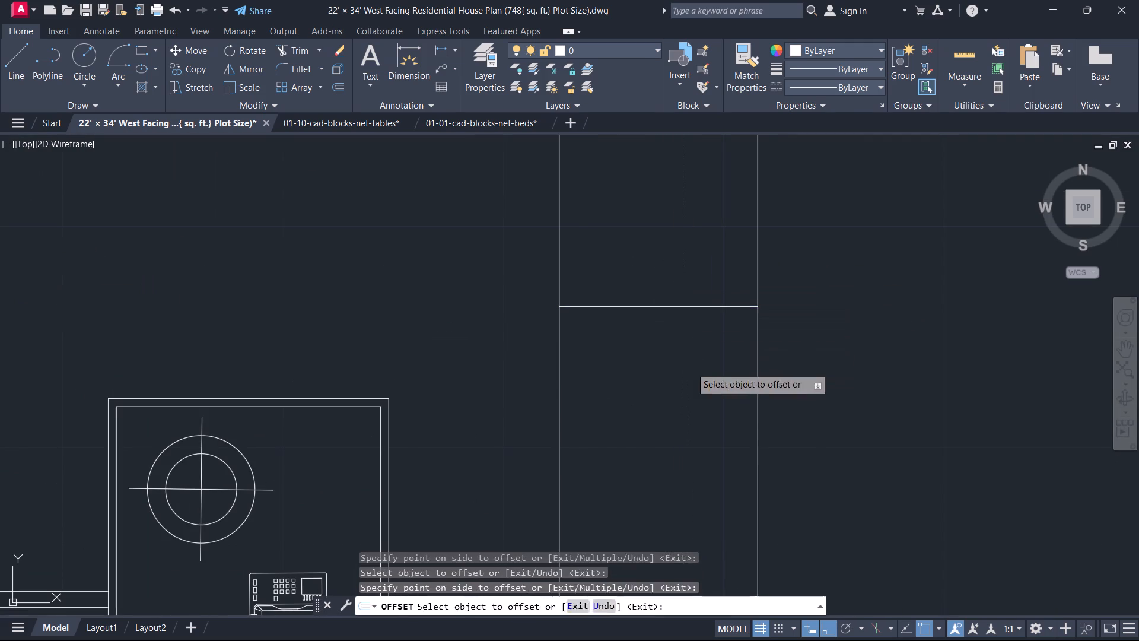
Erase the original middle line crossing the LIVING / DINING east wall.
drag(696, 366, 693, 361)
click(653, 285)
key(Delete)
Draw a vertical line between the midpoints of the two window jambs in the LIVING / DINING east wall.
scroll(650, 288, up, 1)
scroll(650, 288, down, 6)
scroll(670, 386, up, 1)
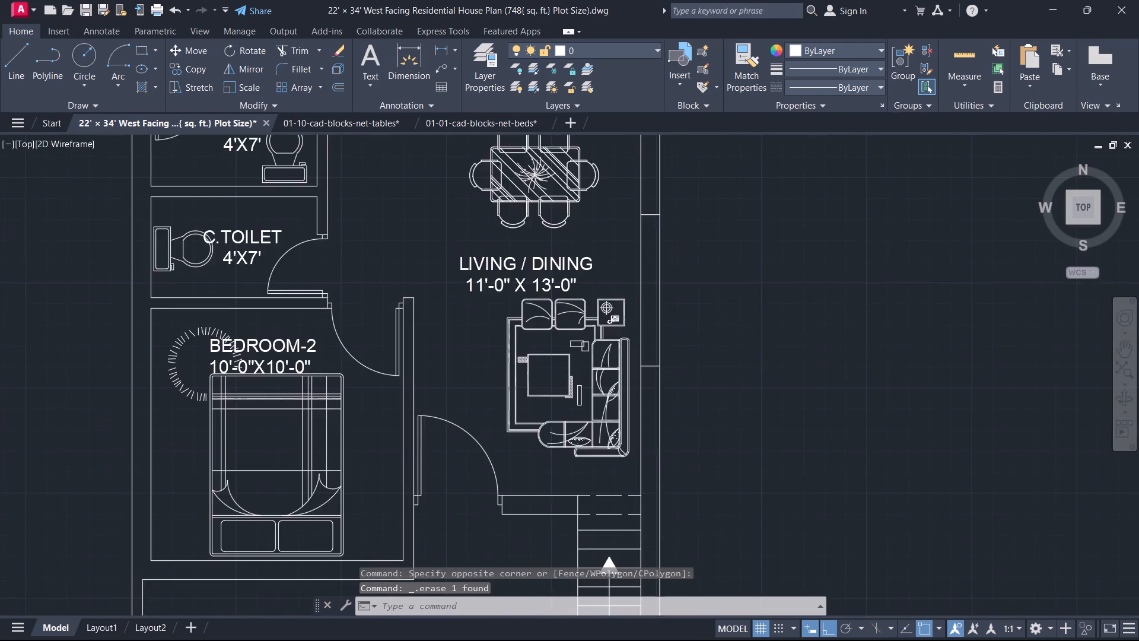
scroll(670, 386, up, 1)
key(l)
key(space)
scroll(622, 336, up, 1)
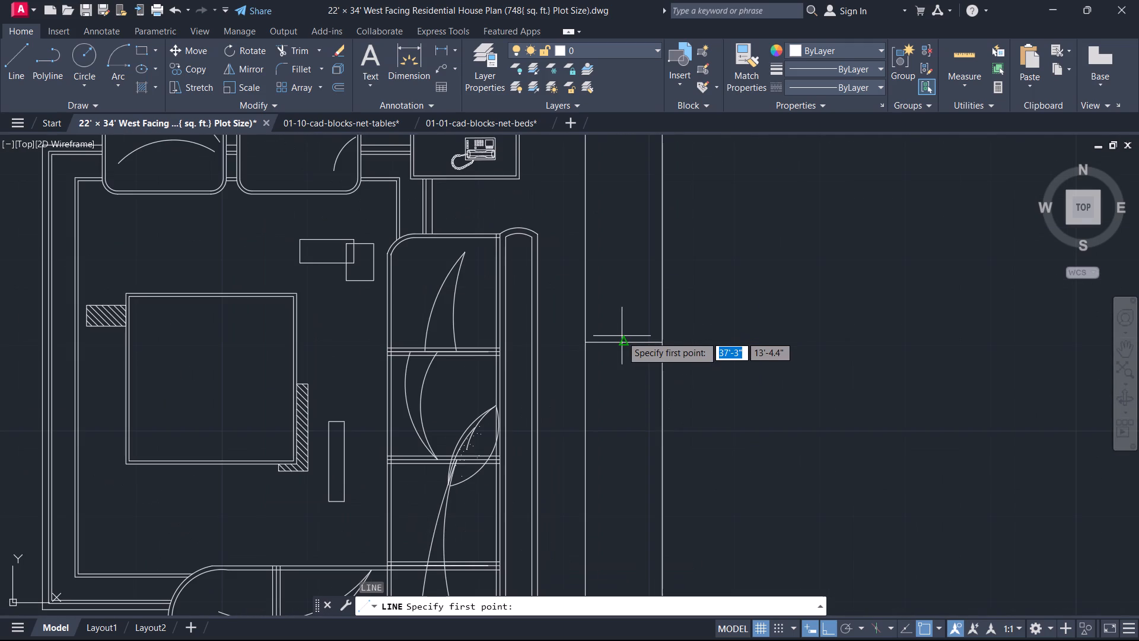
click(625, 344)
scroll(631, 278, down, 2)
middle_drag(631, 278, 631, 440)
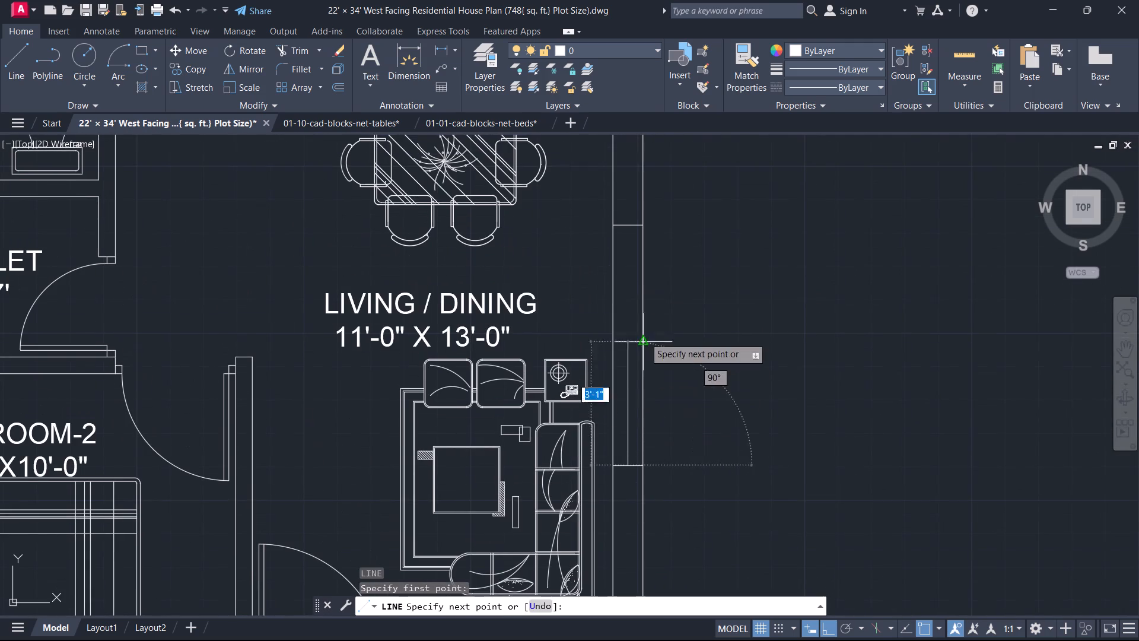
click(627, 231)
key(Escape)
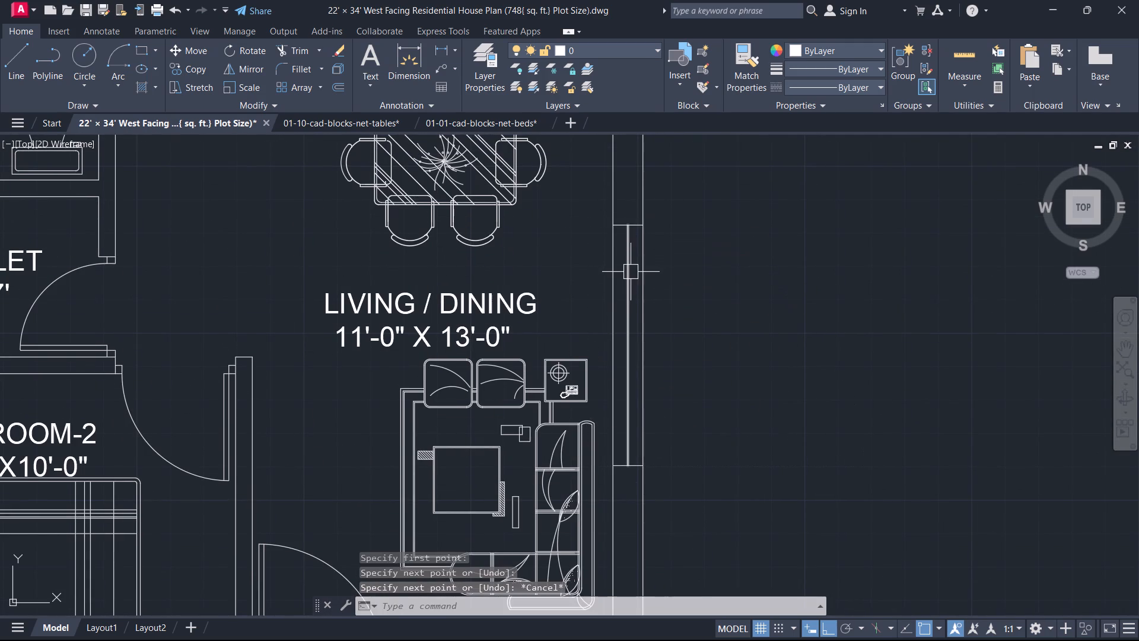
Offset the vertical window line in the LIVING / DINING east wall 0.5" to the east and to the west.
text(O)
key(space)
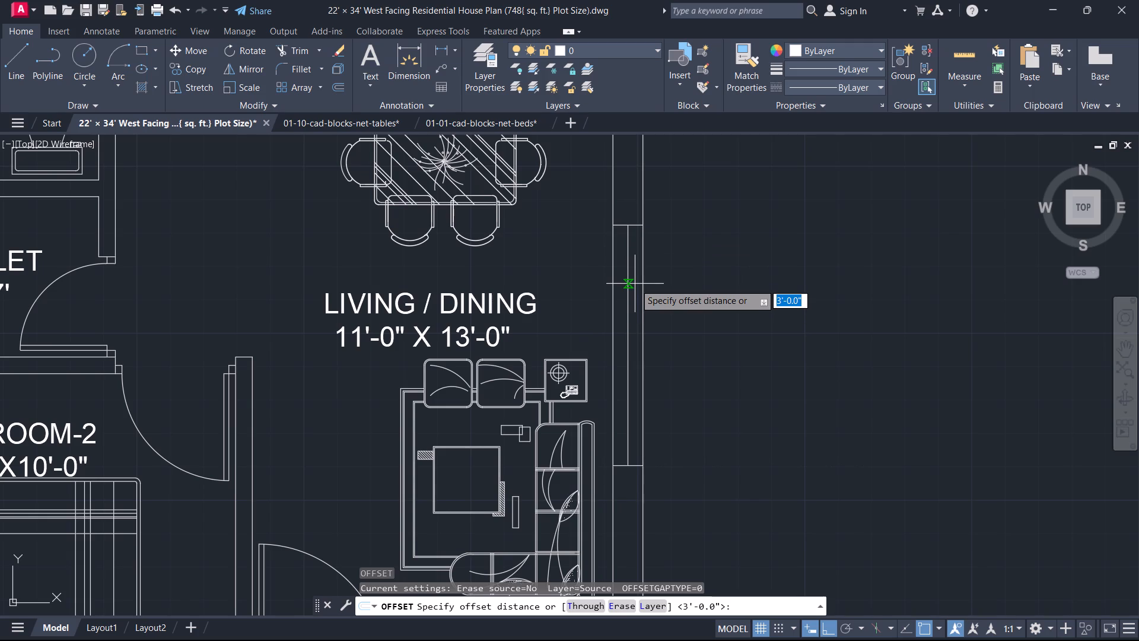
text(0.5)
key(Return)
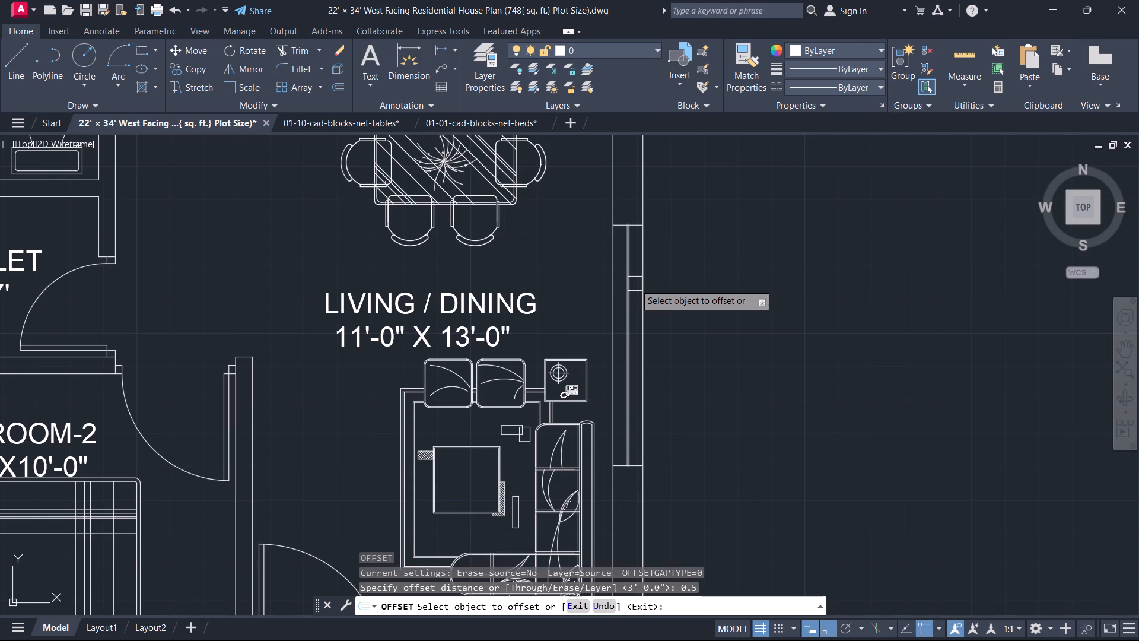
click(634, 284)
click(696, 282)
scroll(633, 298, up, 2)
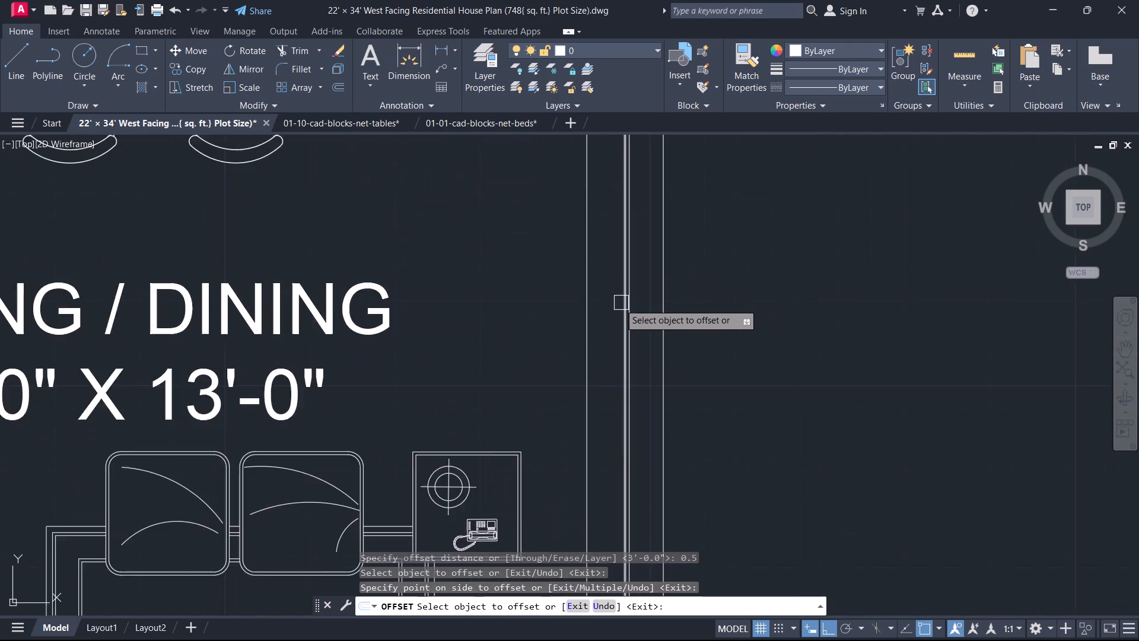
scroll(619, 303, up, 1)
click(626, 307)
click(613, 306)
key(Escape)
Erase the original centre line between the two offset glass lines of the LIVING / DINING window.
scroll(631, 313, up, 2)
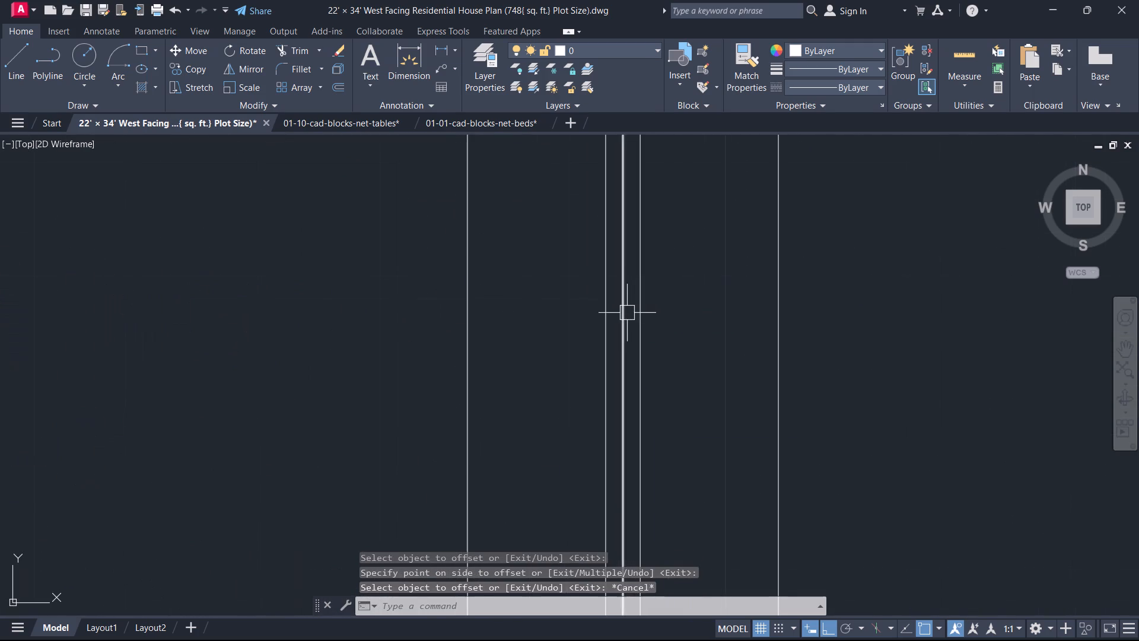
click(626, 312)
key(Delete)
Draw a 9" line across BEDROOM-2's south wall from the midpoint of its inner face to the parking-side face.
scroll(755, 469, down, 4)
scroll(657, 442, down, 2)
middle_drag(657, 442, 739, 380)
scroll(738, 378, down, 2)
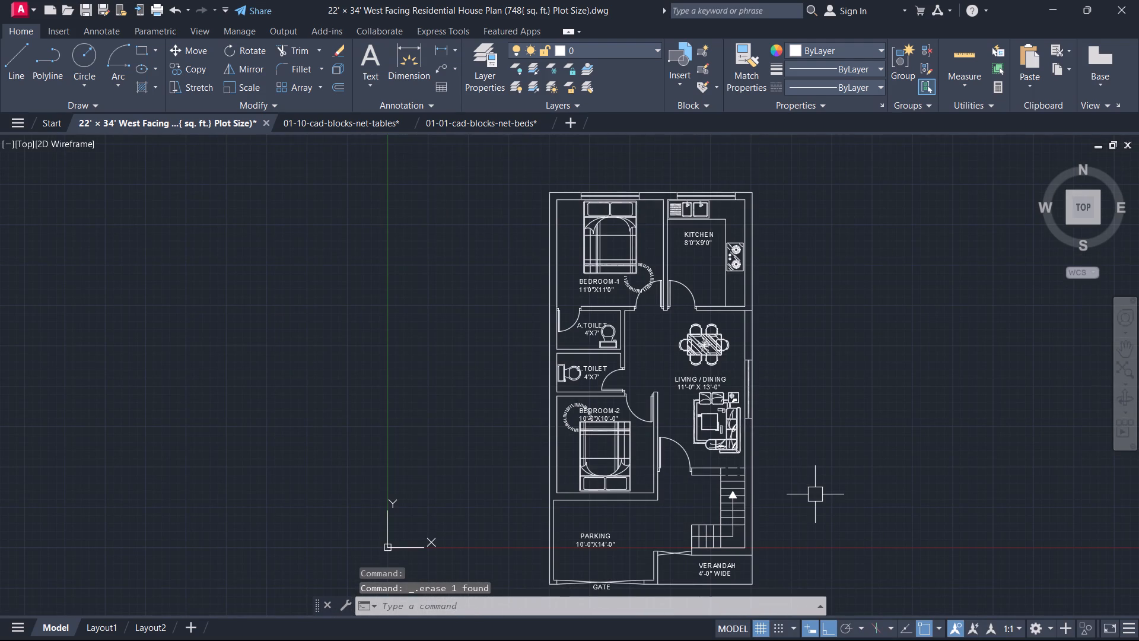
middle_drag(726, 478, 757, 336)
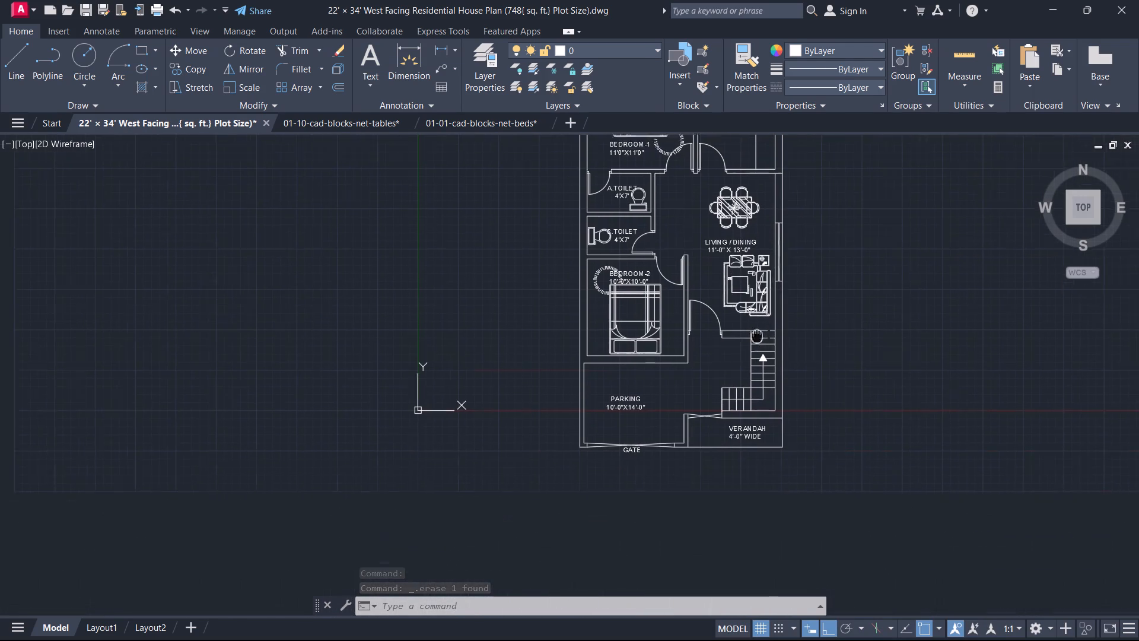
middle_drag(757, 336, 759, 324)
scroll(747, 336, up, 1)
middle_drag(642, 369, 724, 427)
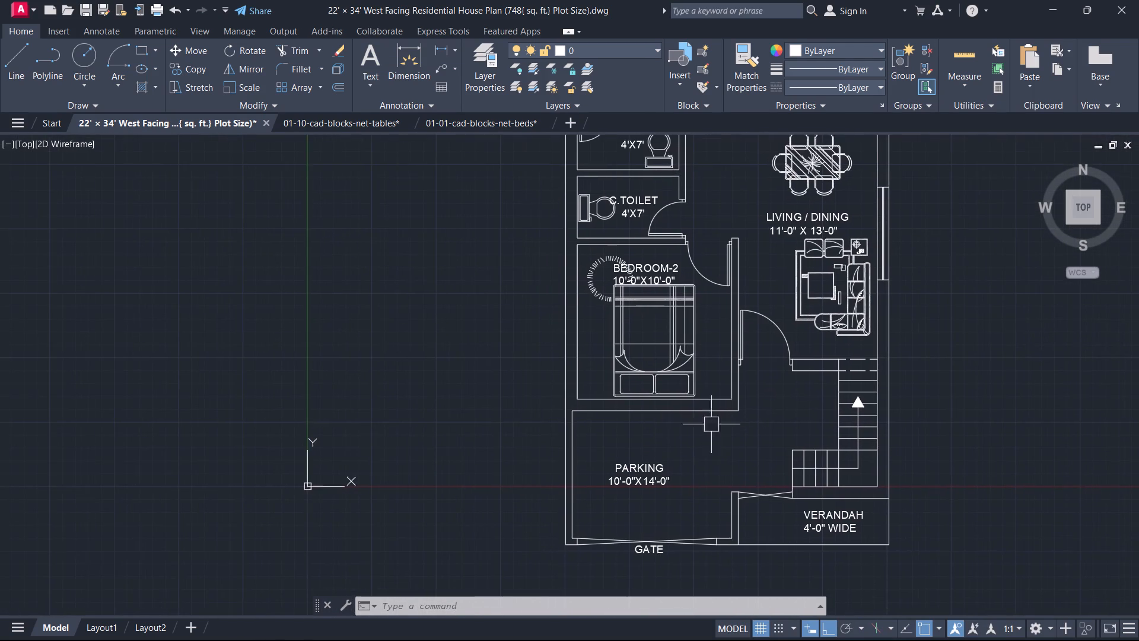
scroll(663, 411, up, 2)
key(l)
key(space)
middle_drag(486, 348, 607, 373)
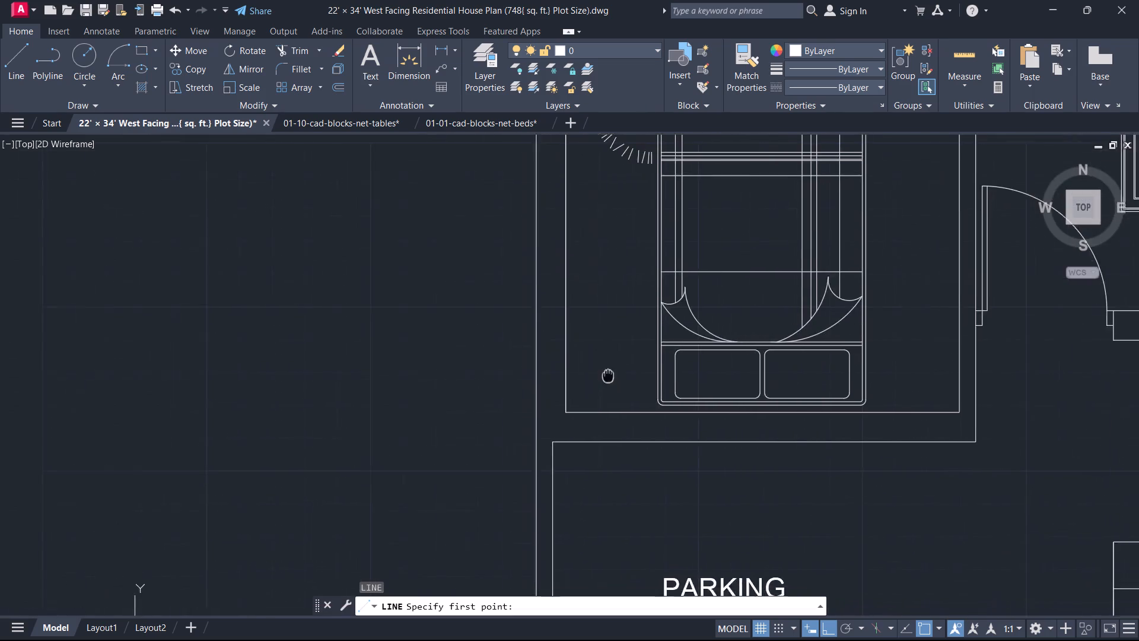
middle_drag(607, 373, 464, 377)
scroll(601, 420, up, 2)
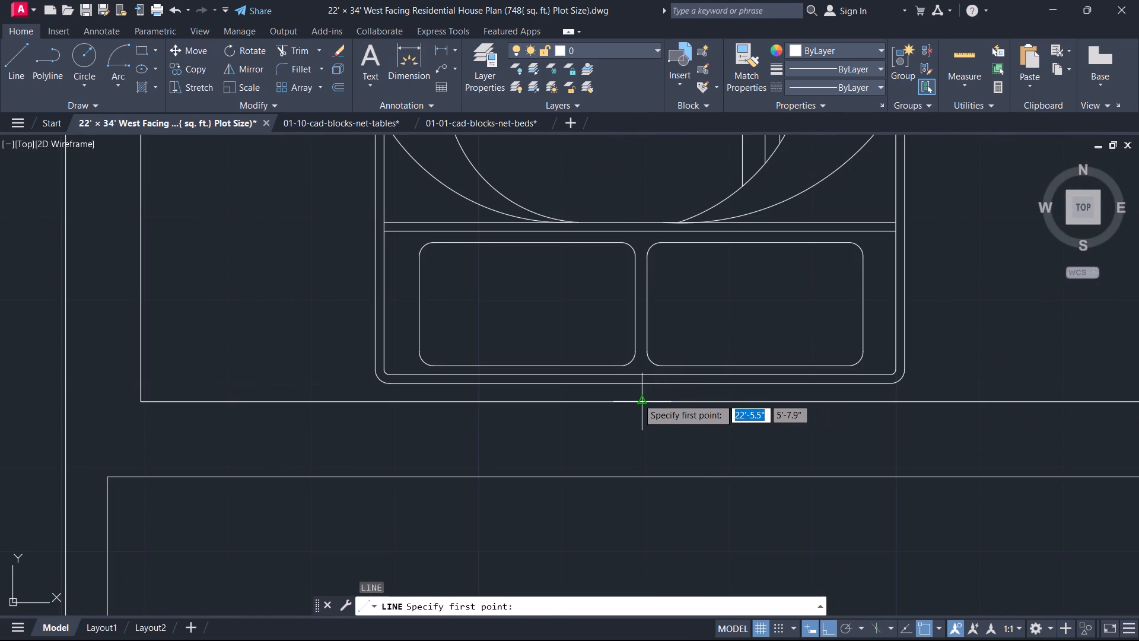
click(638, 398)
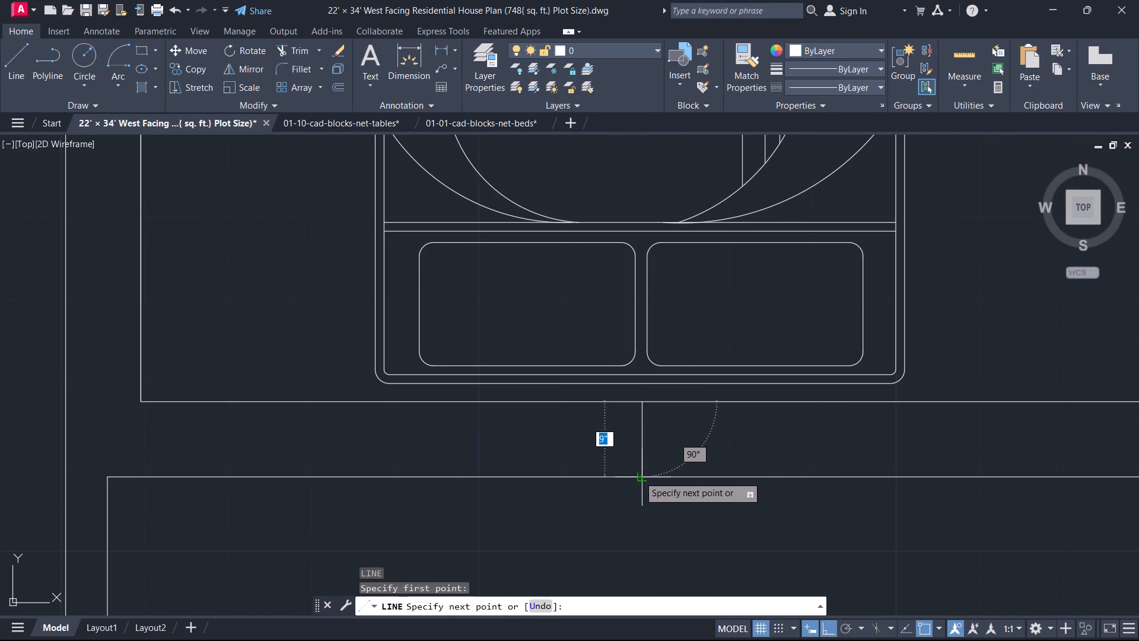
click(643, 477)
key(Escape)
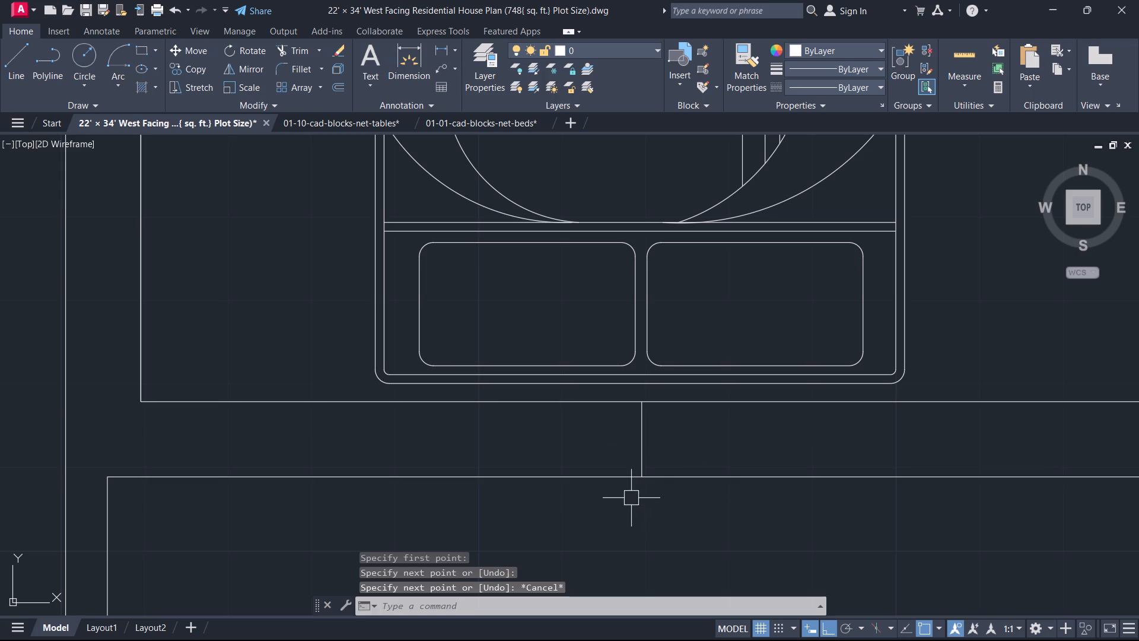
Offset the line crossing BEDROOM-2's south wall to form the window jambs.
text(O)
key(space)
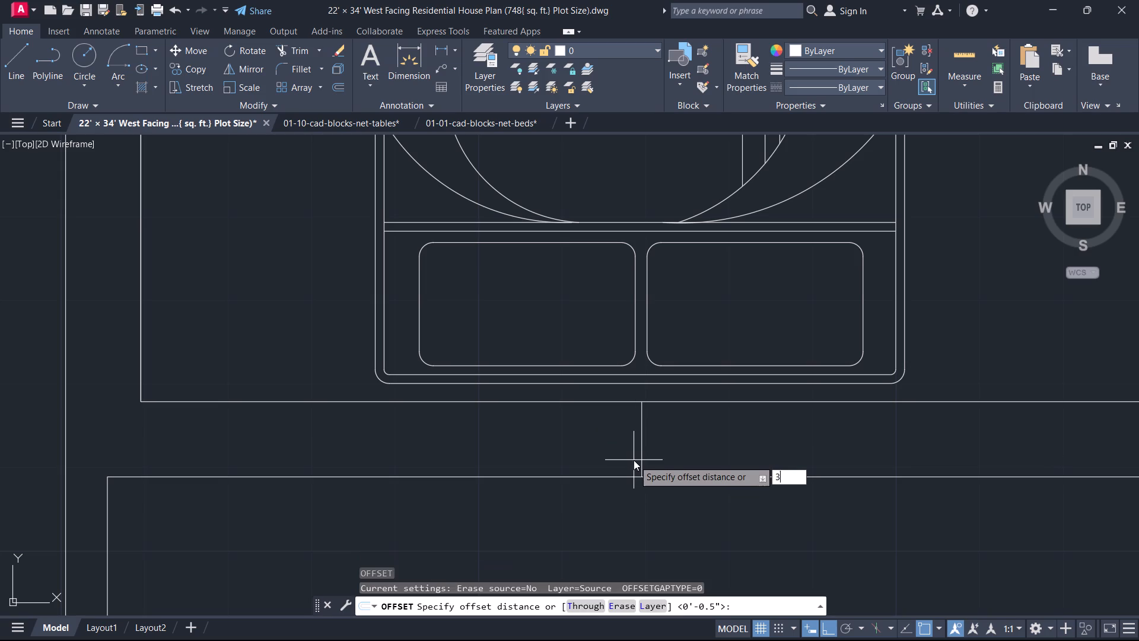
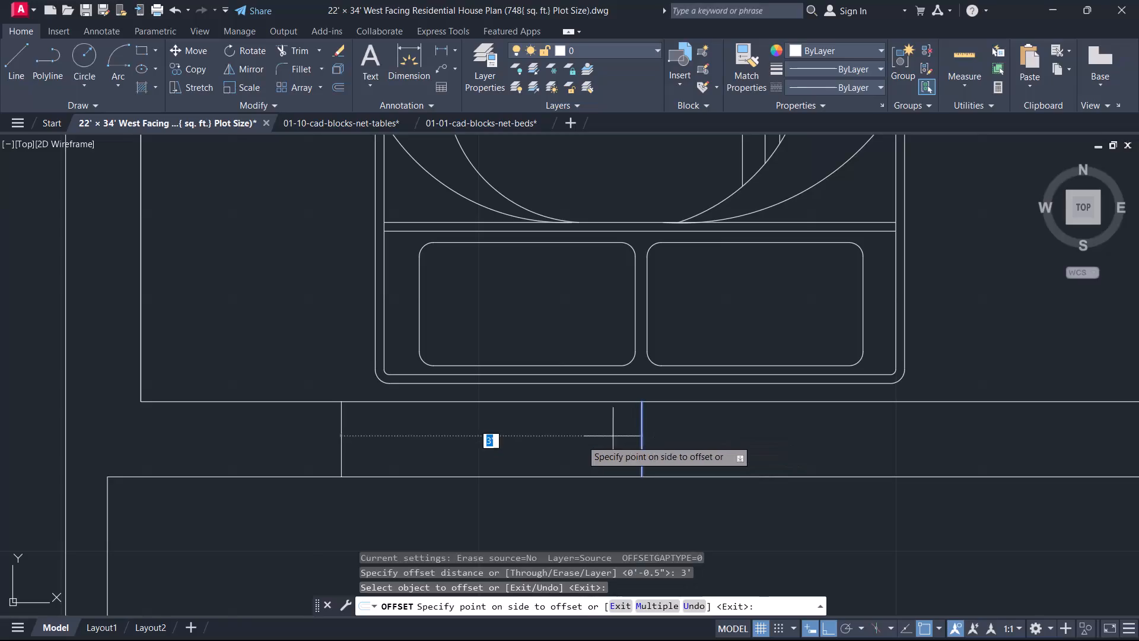
Offset the line crossing BEDROOM-2's south wall 3' to the west and to the east as window jambs.
click(558, 442)
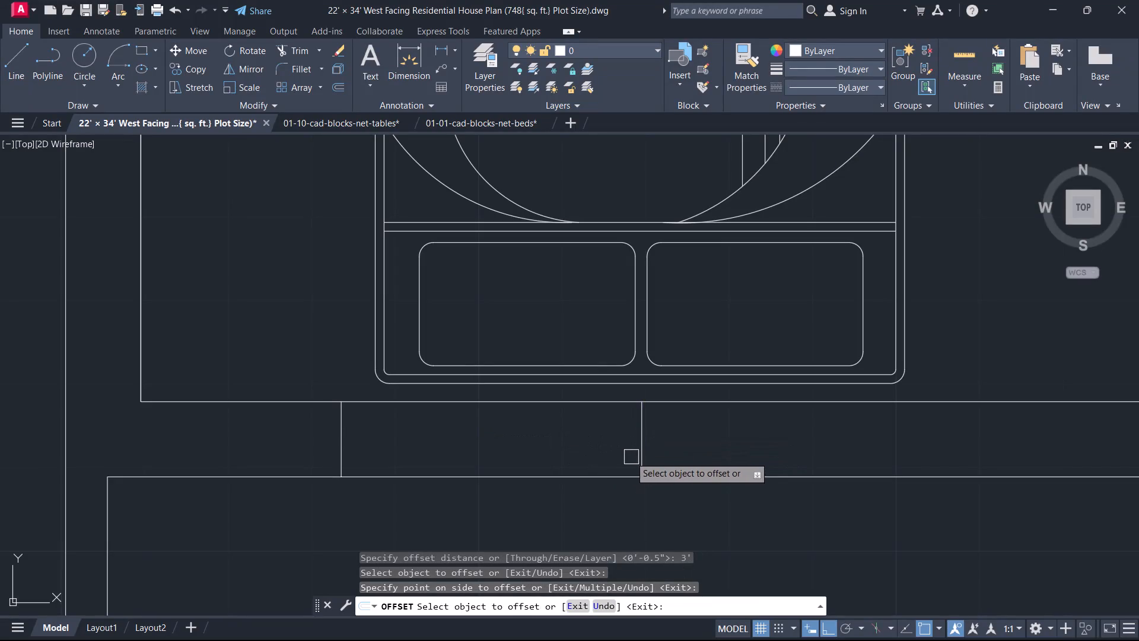
drag(642, 449, 649, 449)
click(707, 452)
key(Escape)
Erase the original line midway between the two BEDROOM-2 window jambs.
drag(723, 437, 695, 436)
click(574, 456)
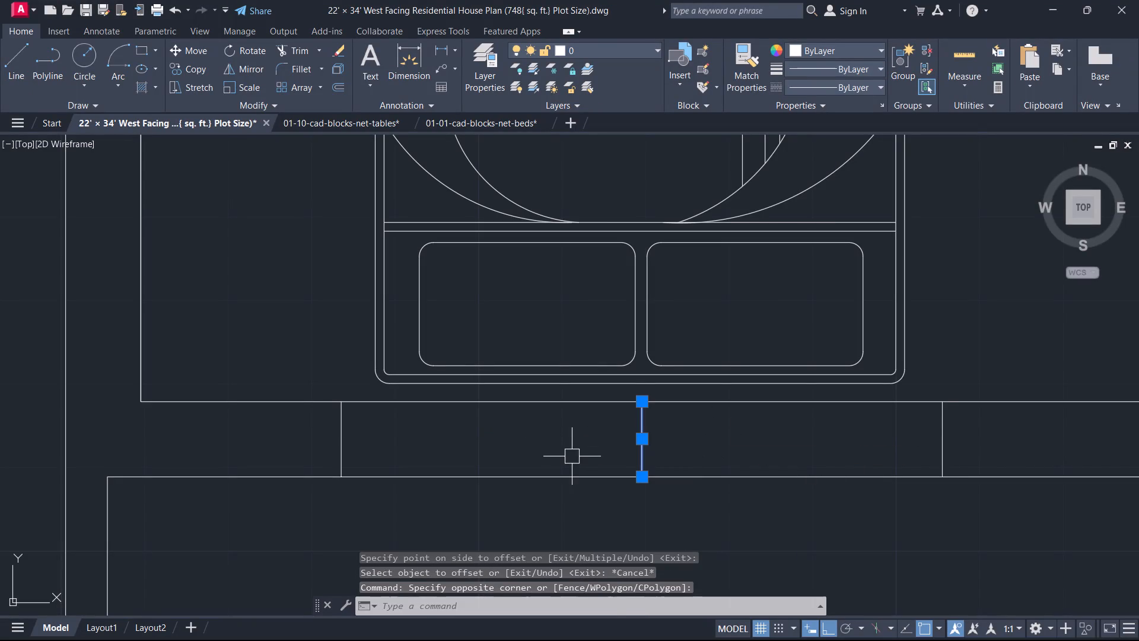
key(Delete)
Draw a horizontal line joining the midpoints of the two window jambs in BEDROOM-2's south wall.
text(L)
key(space)
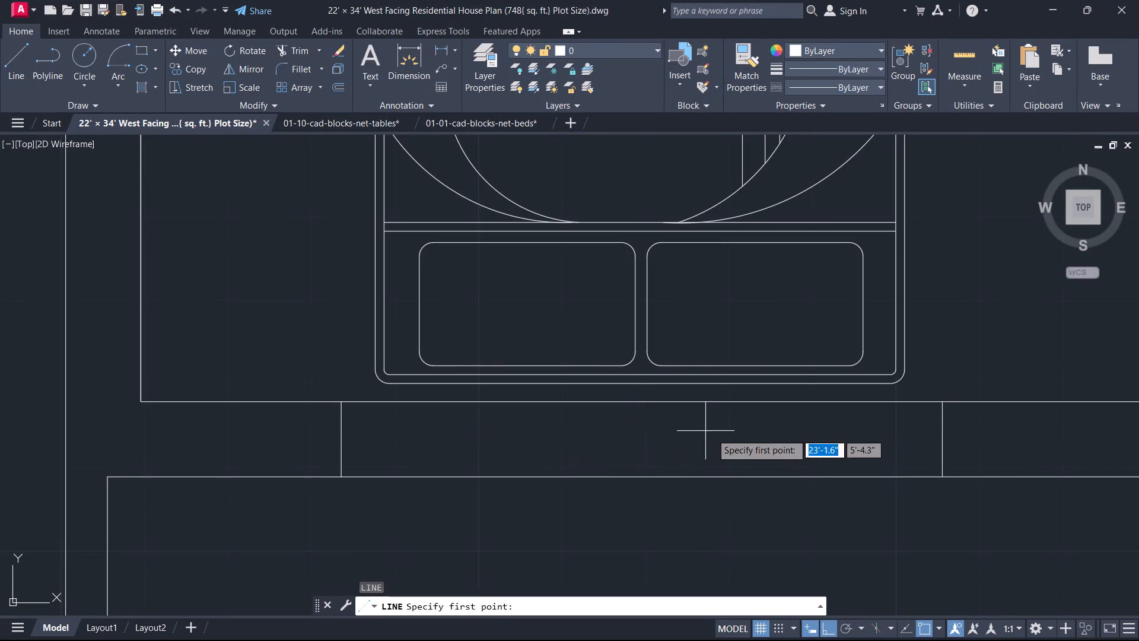
click(943, 440)
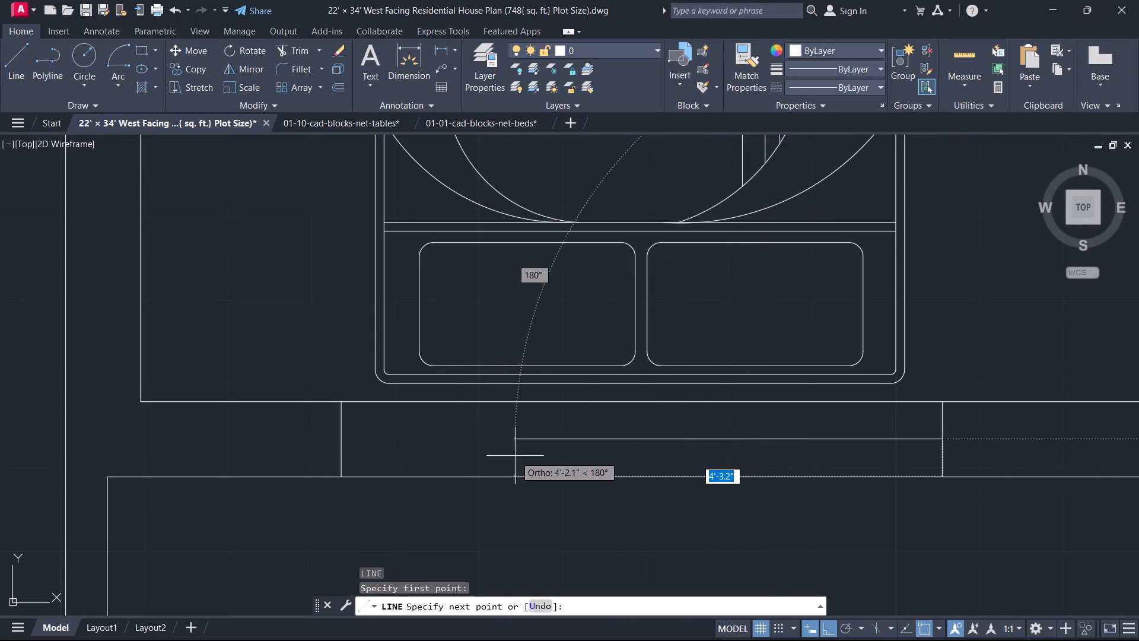
click(340, 436)
key(Escape)
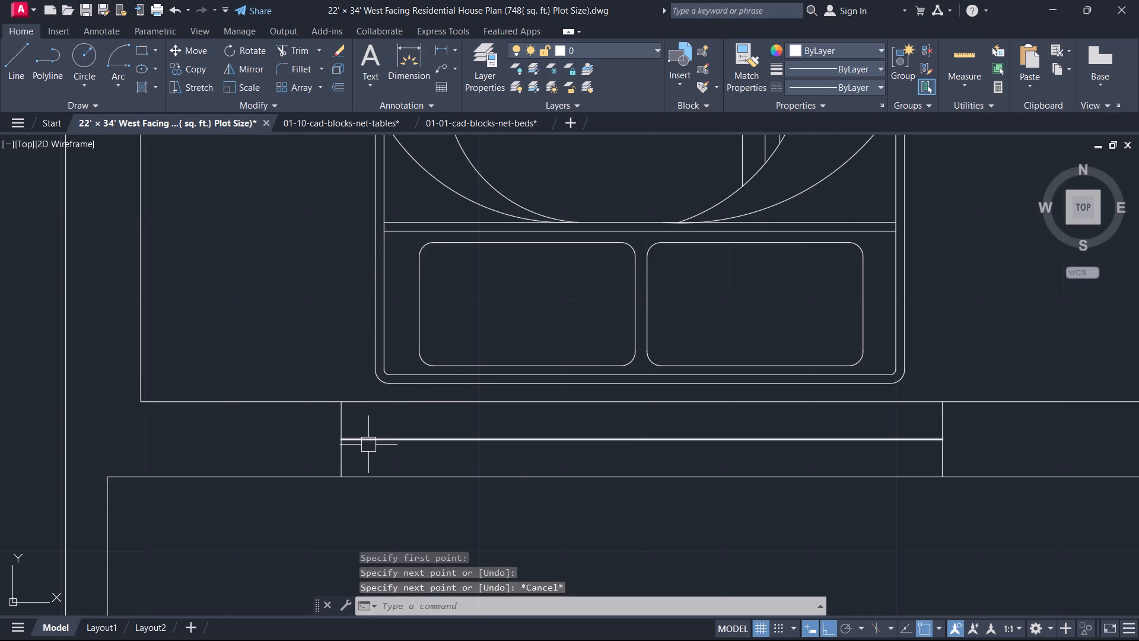
Offset the horizontal window line in BEDROOM-2's south wall 0.5" to the north and to the south.
text(O)
key(space)
text(0.5)
key(Return)
click(369, 445)
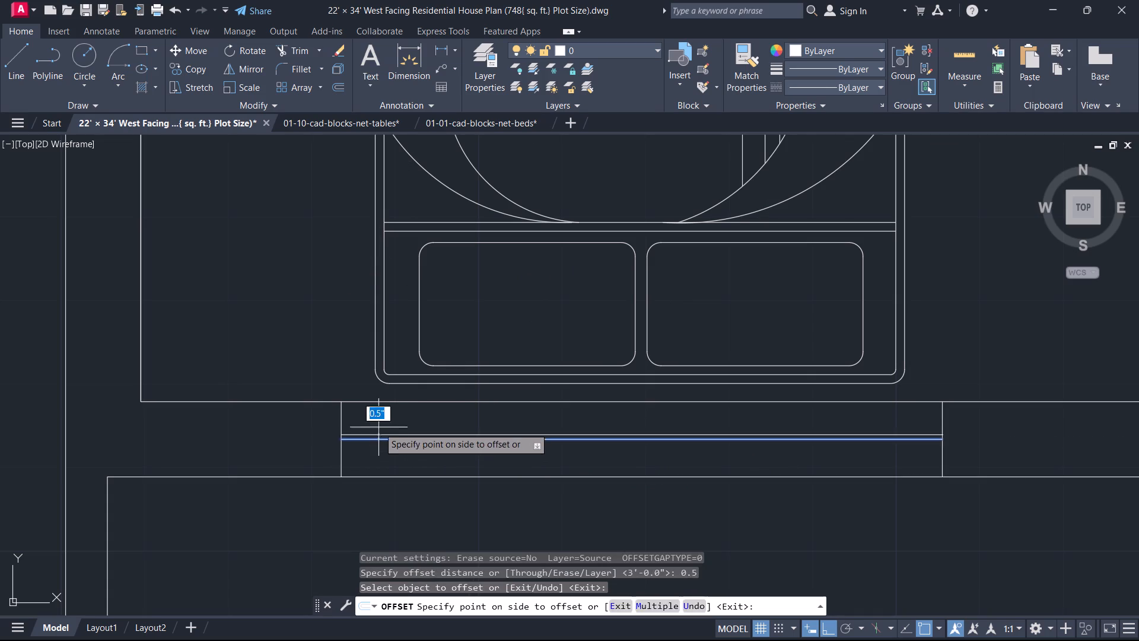
click(378, 427)
scroll(378, 427, up, 3)
click(392, 480)
click(388, 509)
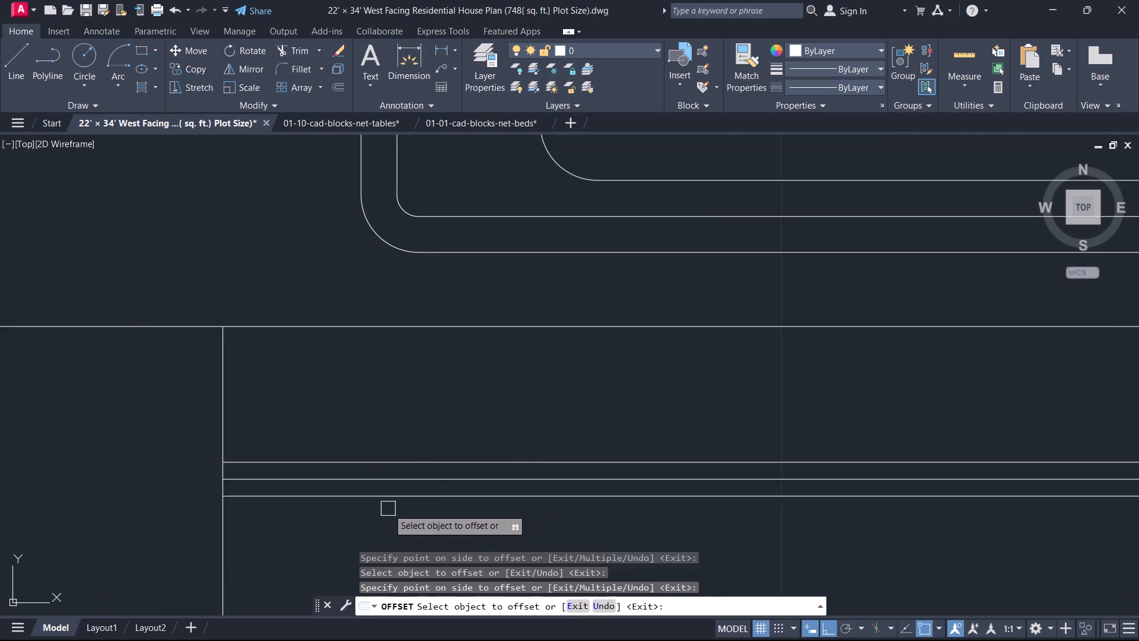
key(Escape)
Erase the original centre line between the two offset glass lines of the BEDROOM-2 window.
click(418, 475)
key(Delete)
Look over the whole floor plan, from BEDROOM-1 and the KITCHEN to PARKING and the VERANDAH, for walls still needing windows.
scroll(486, 575, down, 3)
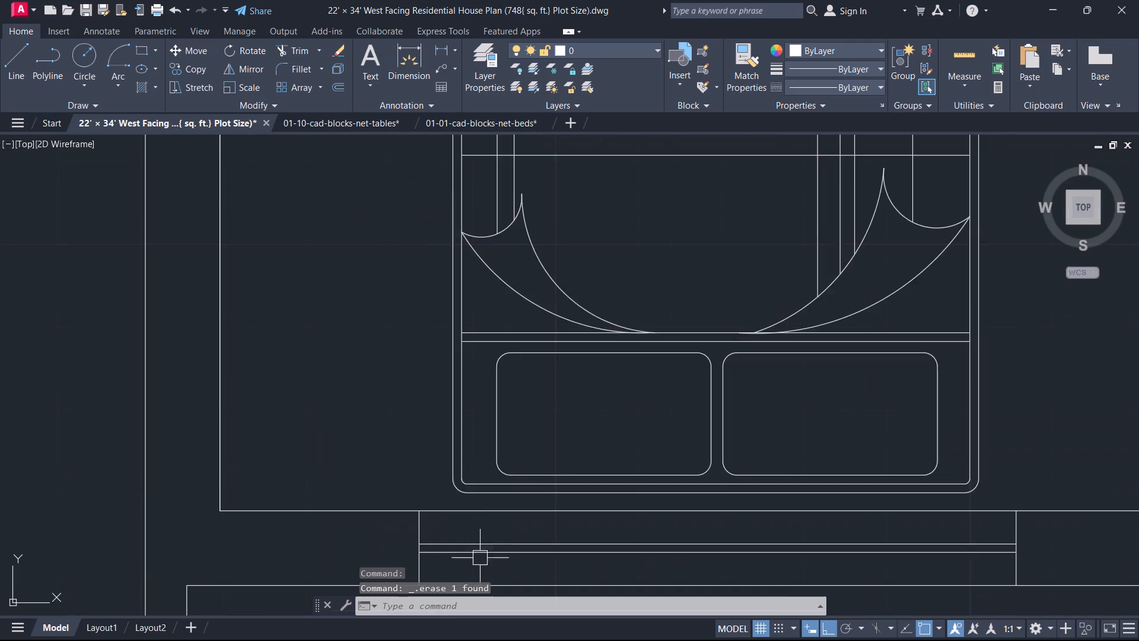
scroll(546, 469, down, 2)
middle_drag(539, 464, 469, 315)
scroll(469, 315, down, 1)
scroll(482, 380, up, 1)
middle_drag(482, 380, 451, 539)
scroll(589, 378, down, 2)
middle_drag(590, 378, 671, 480)
scroll(624, 402, up, 1)
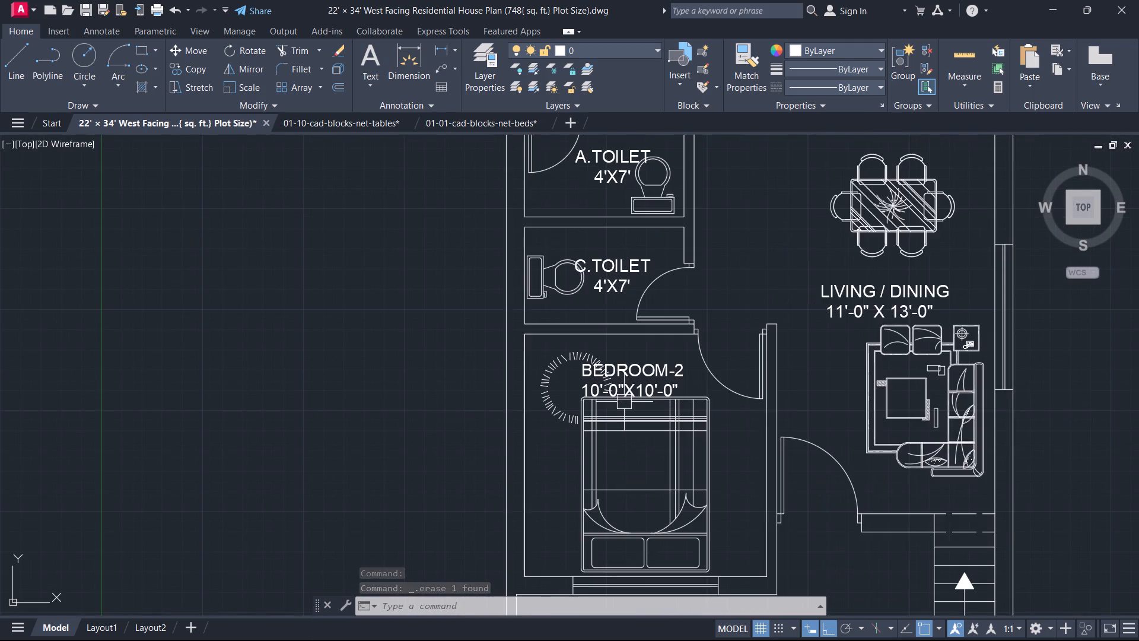
scroll(624, 402, up, 1)
middle_drag(647, 350, 578, 431)
scroll(647, 350, up, 1)
scroll(578, 430, down, 3)
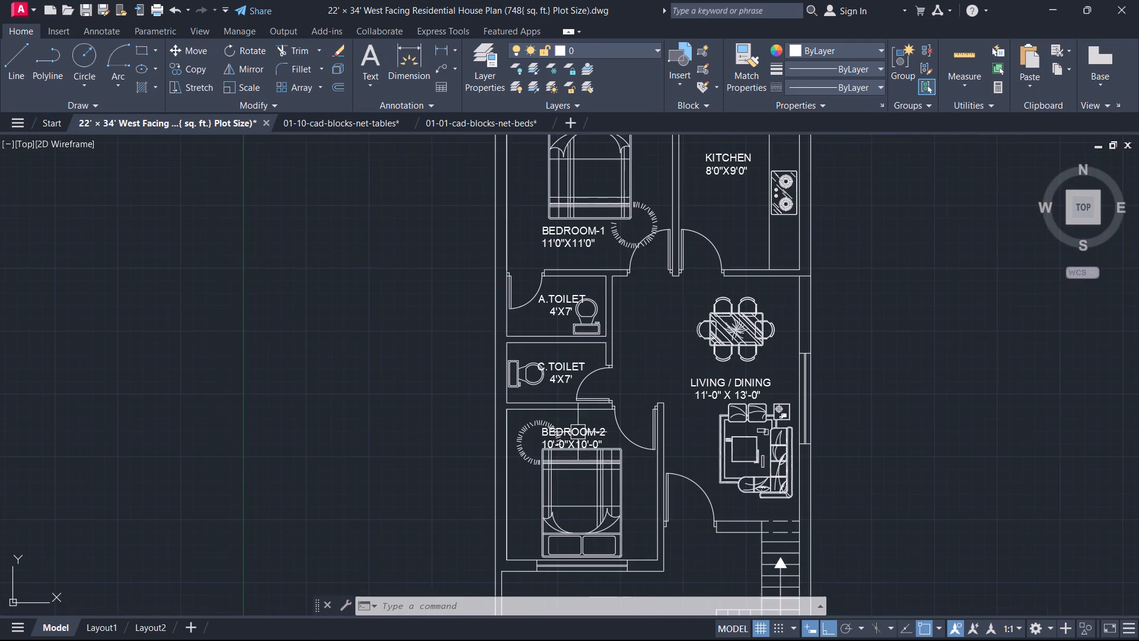
middle_drag(669, 332, 575, 339)
middle_drag(576, 310, 515, 395)
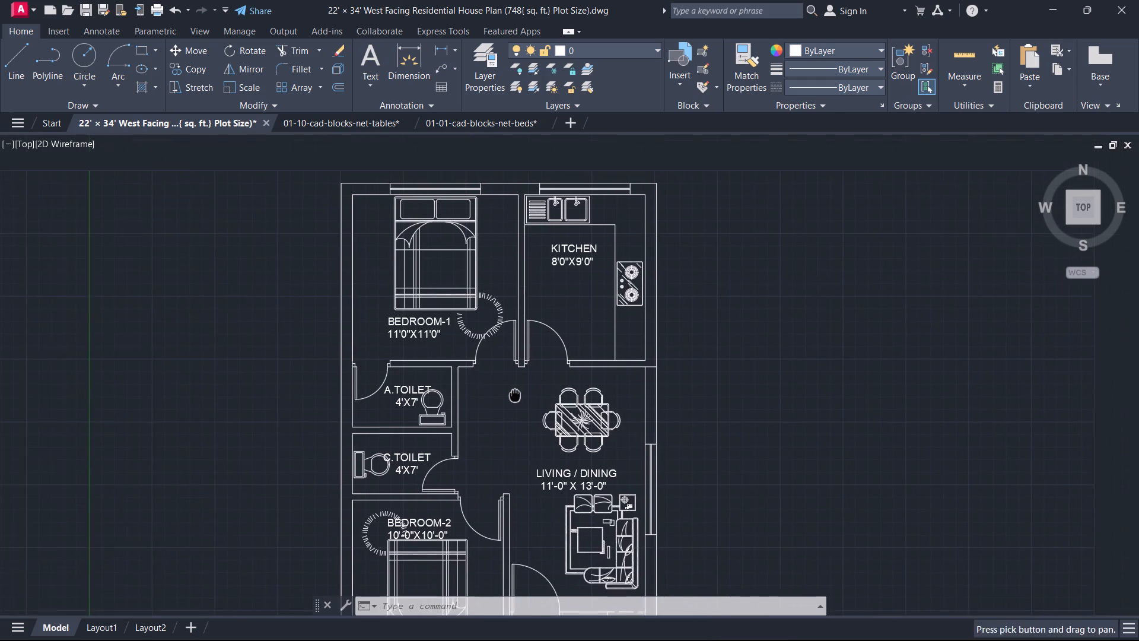
scroll(475, 354, up, 1)
scroll(487, 283, up, 1)
scroll(544, 256, up, 1)
middle_drag(544, 256, 550, 283)
scroll(551, 287, down, 1)
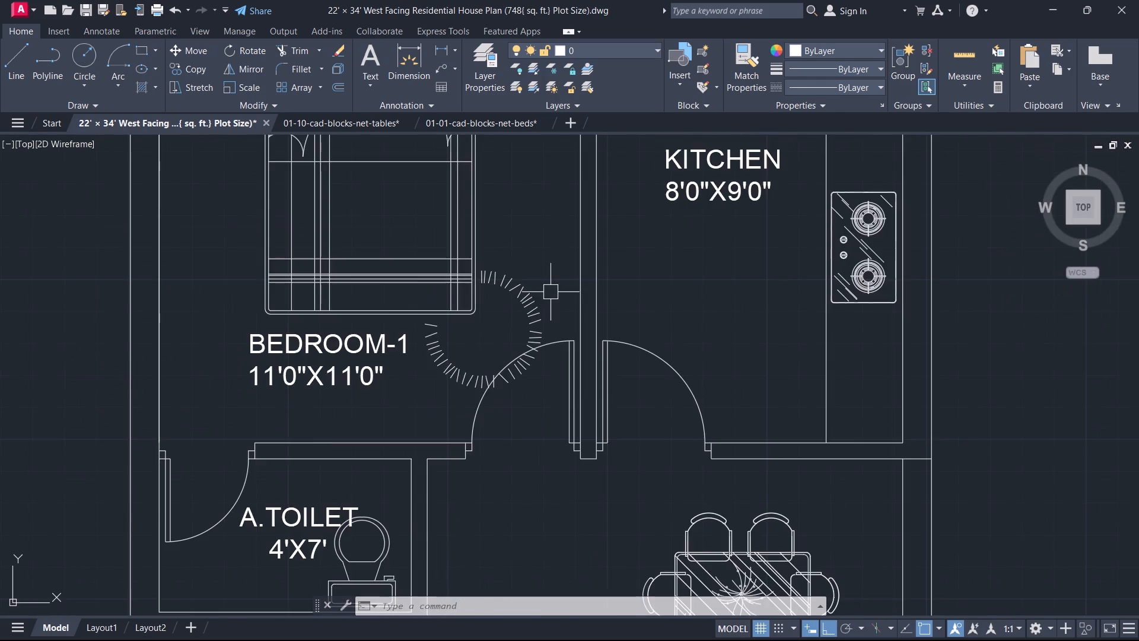
scroll(523, 261, down, 2)
middle_drag(523, 261, 666, 227)
middle_drag(675, 341, 723, 277)
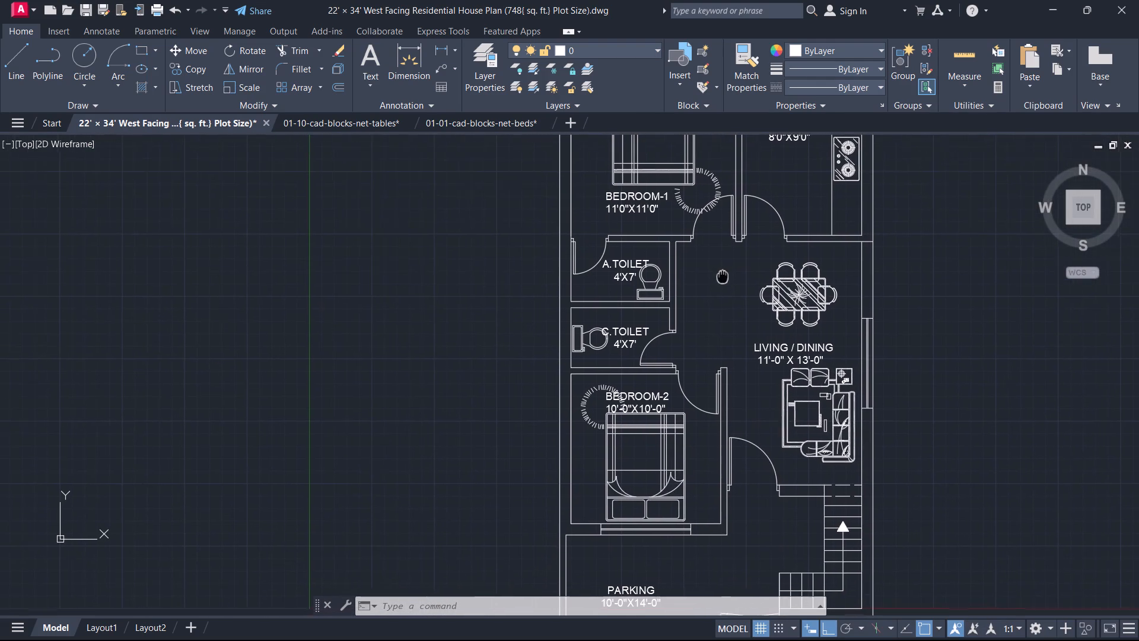
middle_drag(723, 277, 719, 276)
middle_drag(712, 285, 526, 392)
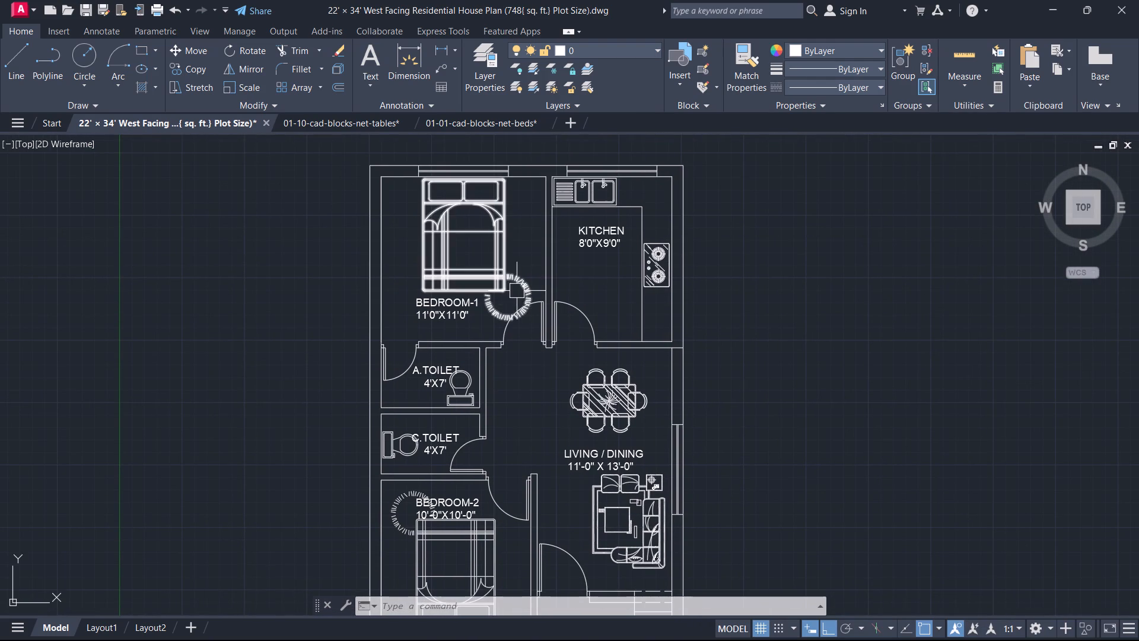
middle_drag(534, 373, 559, 280)
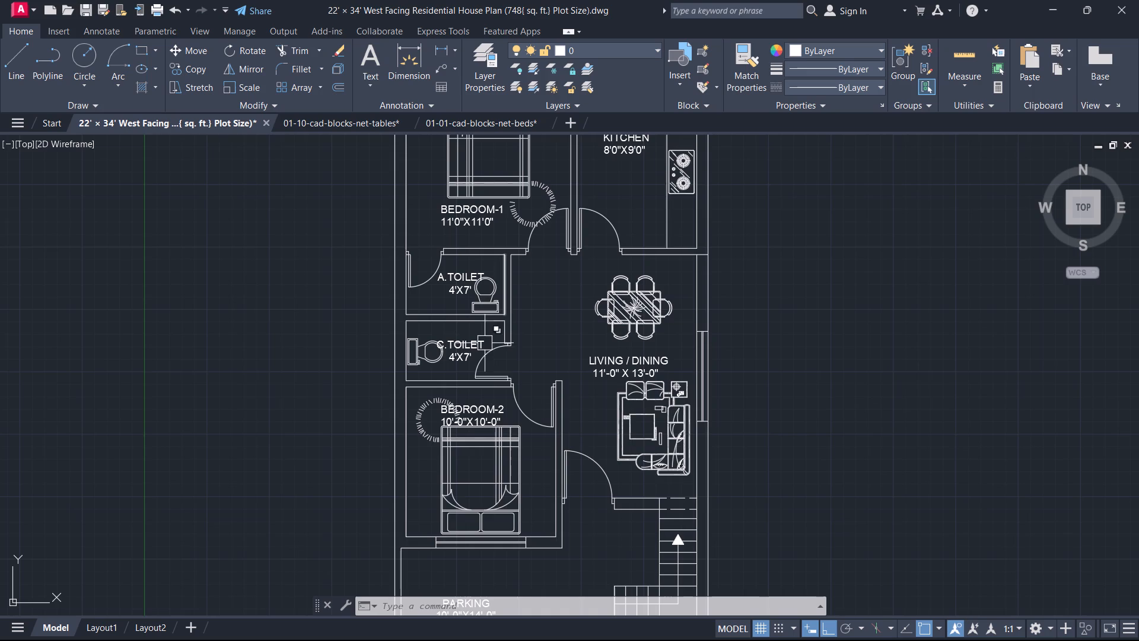
middle_drag(537, 485, 520, 348)
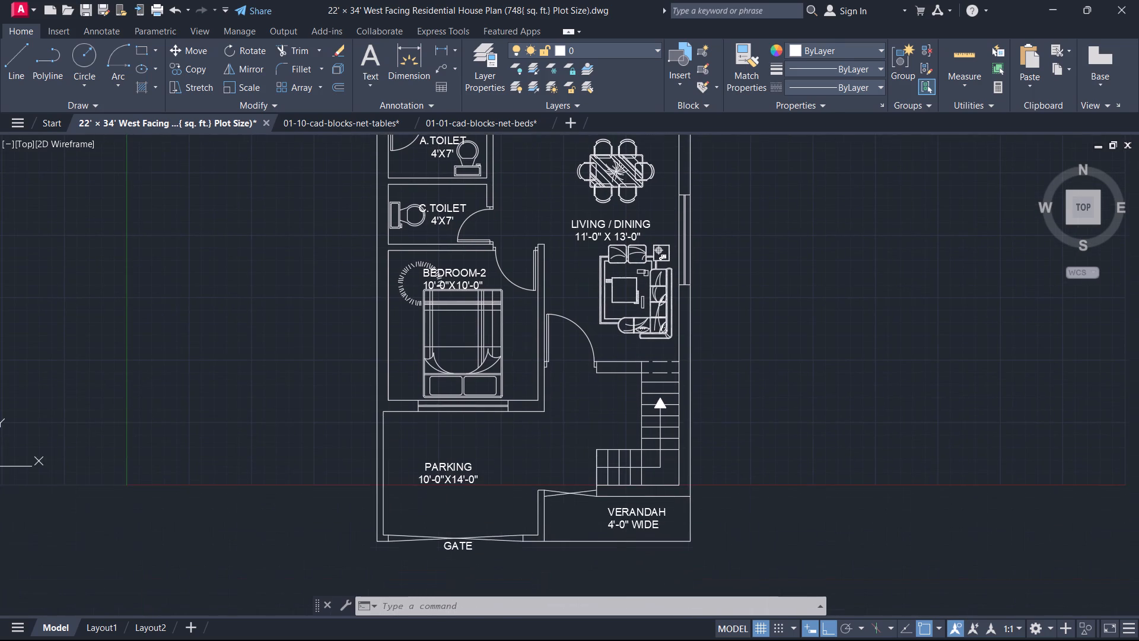
scroll(512, 441, up, 2)
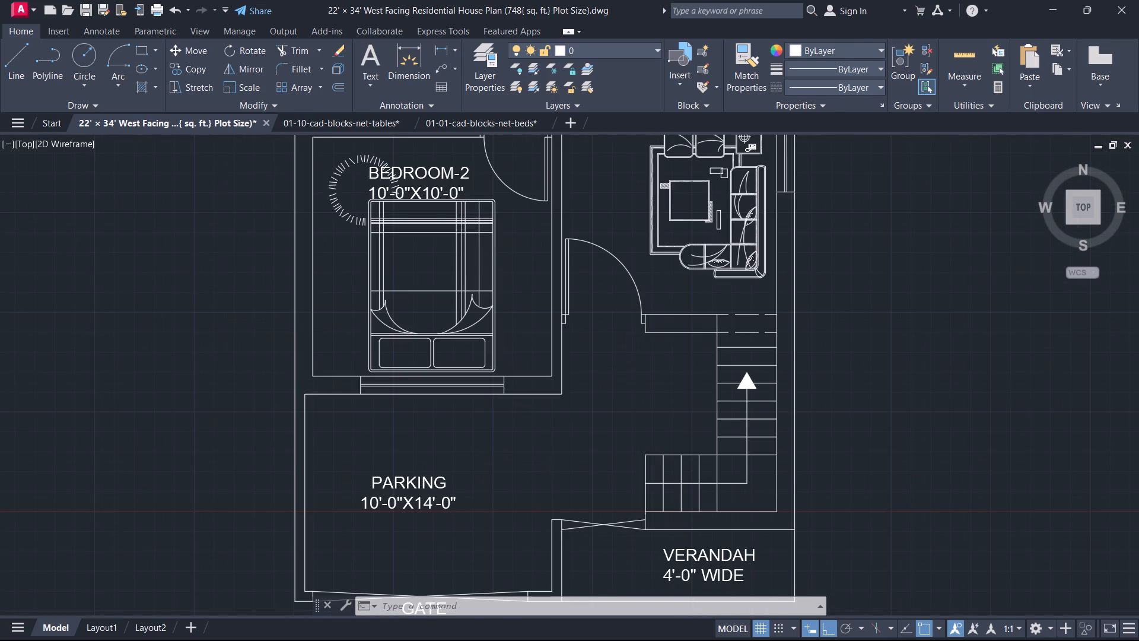
scroll(525, 439, down, 3)
scroll(560, 421, up, 1)
middle_drag(561, 420, 549, 287)
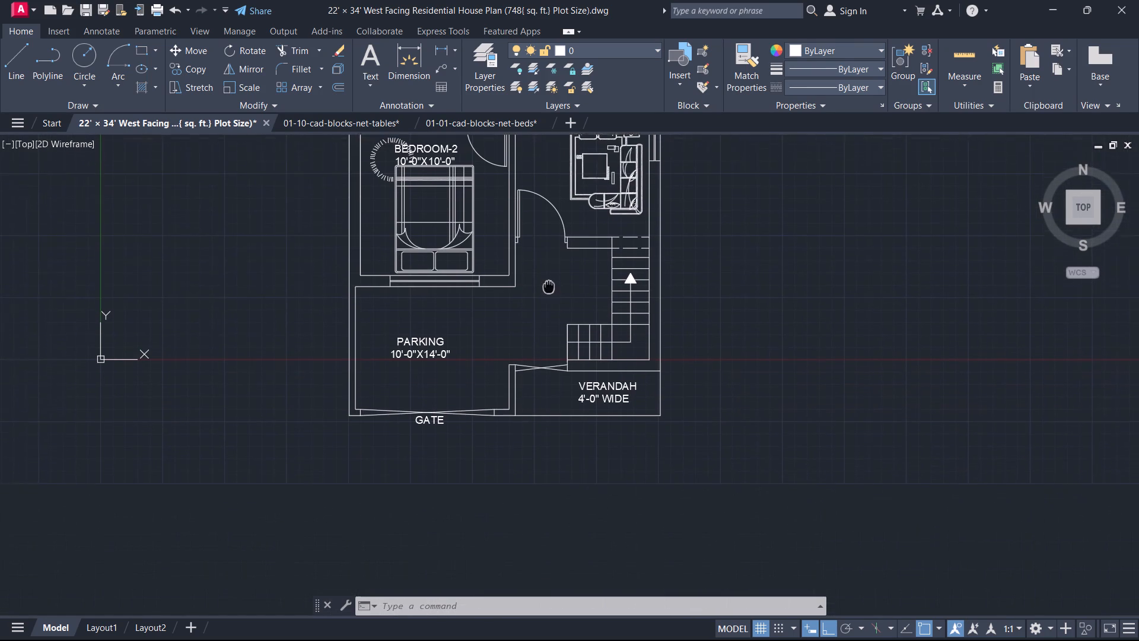
middle_drag(549, 287, 552, 269)
middle_drag(512, 317, 490, 291)
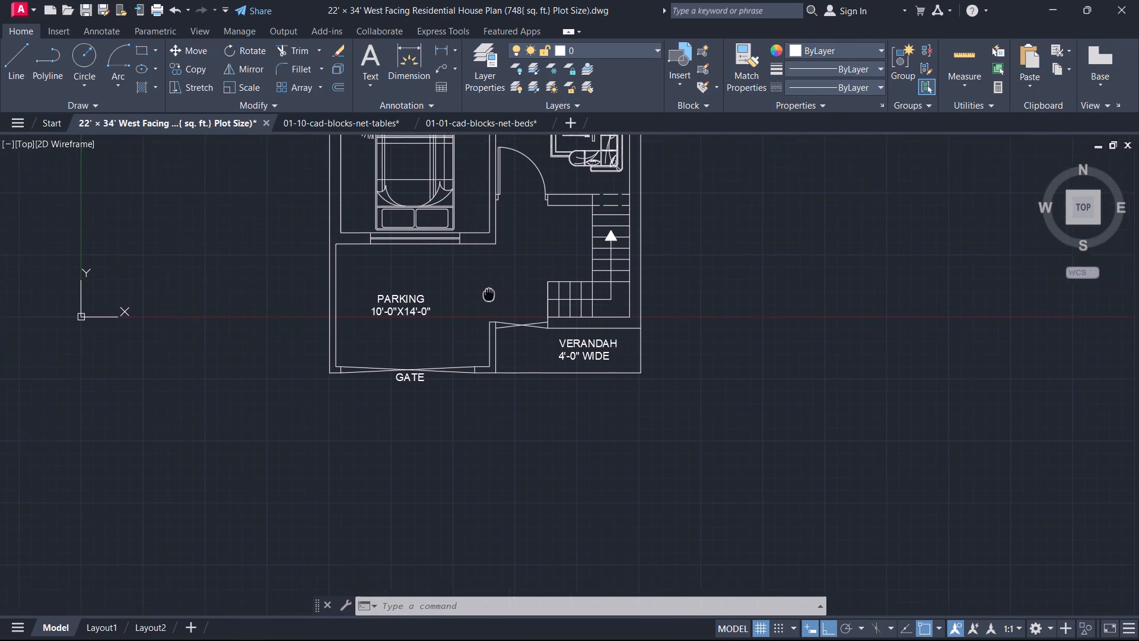
middle_drag(490, 291, 601, 301)
scroll(591, 306, down, 2)
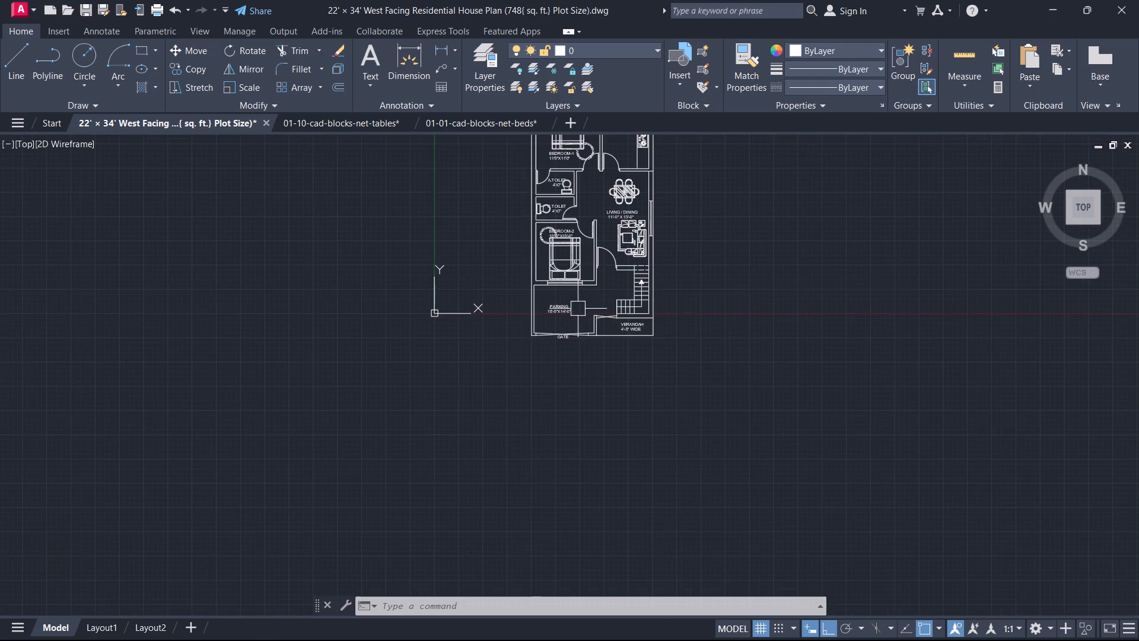
scroll(548, 328, up, 2)
middle_drag(548, 328, 508, 499)
middle_drag(491, 206, 484, 318)
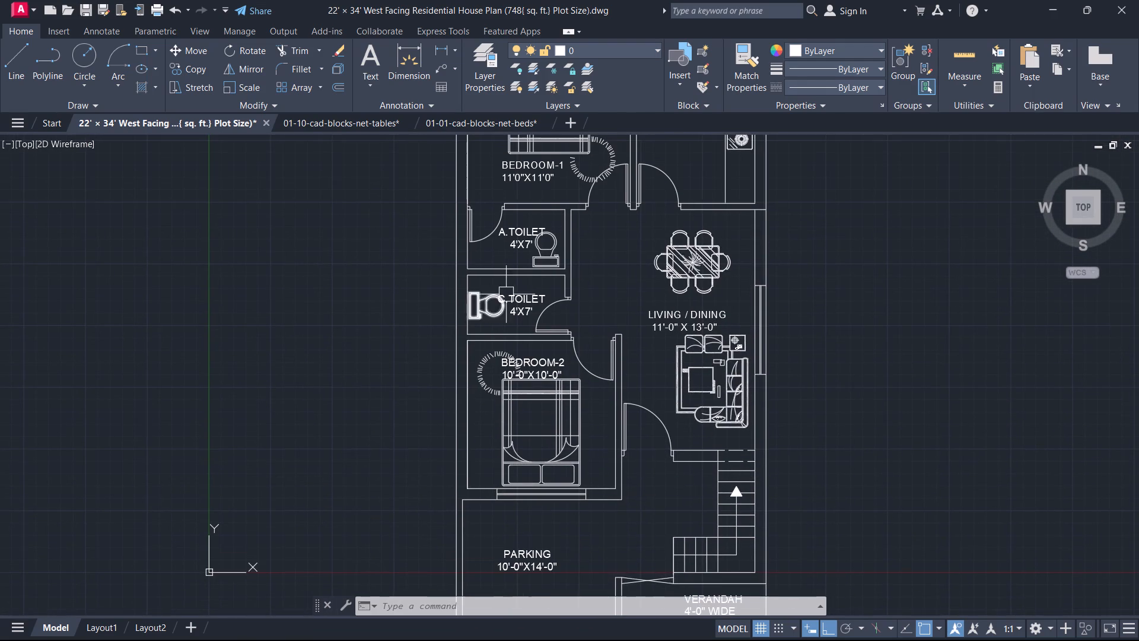
Draw a 9" line across C.TOILET's west wall from the midpoint of its inner face to the outer face.
scroll(478, 308, up, 2)
key(l)
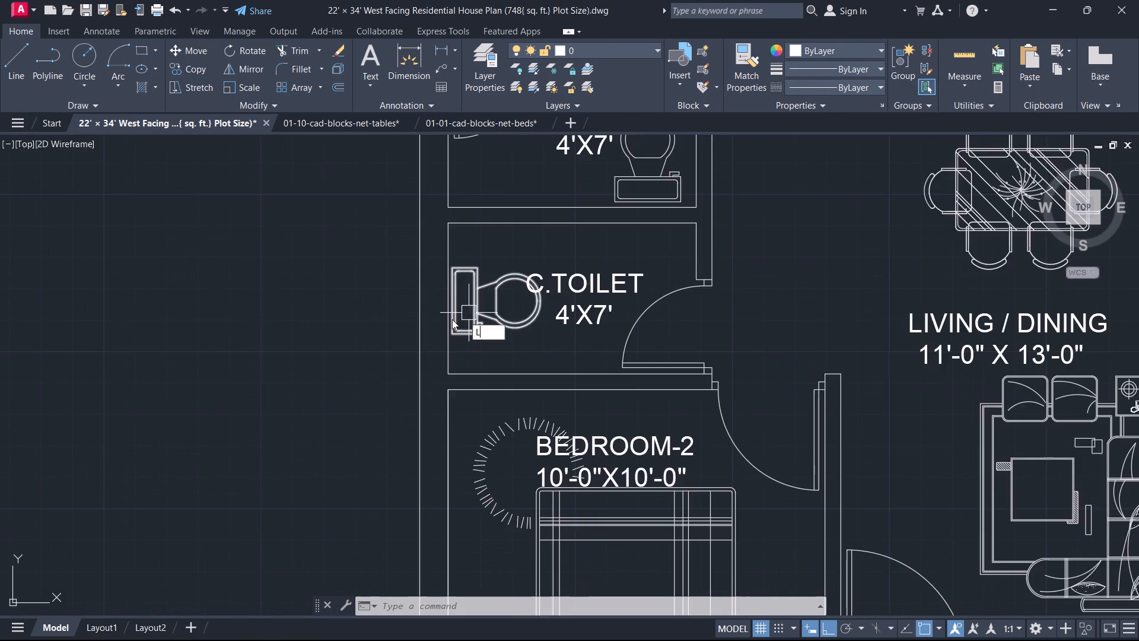
scroll(450, 321, up, 2)
key(space)
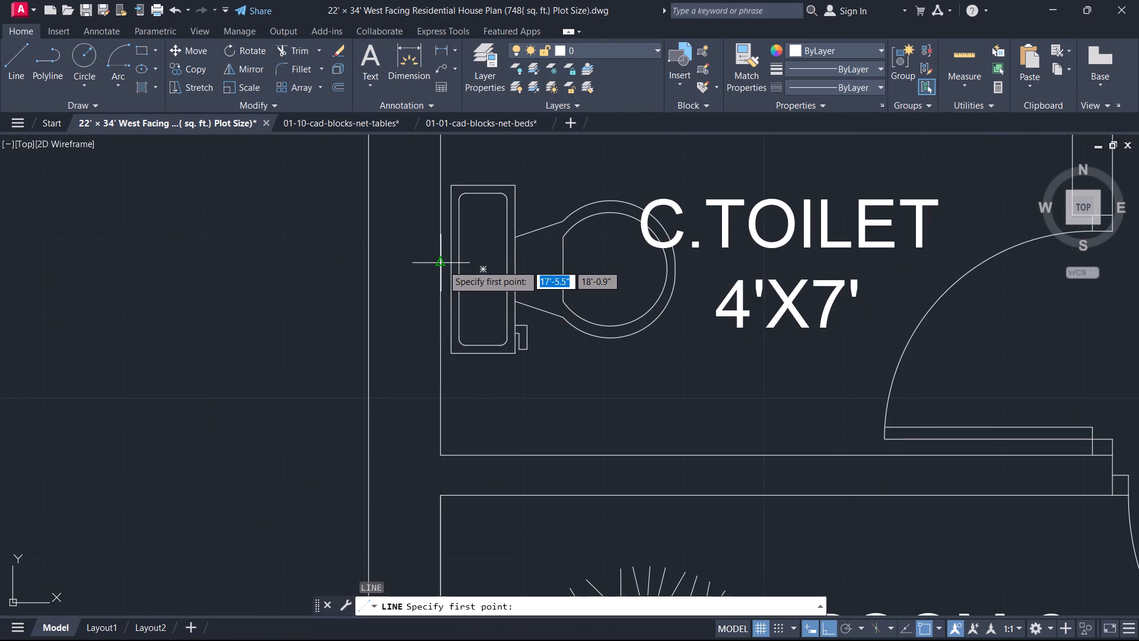
click(442, 259)
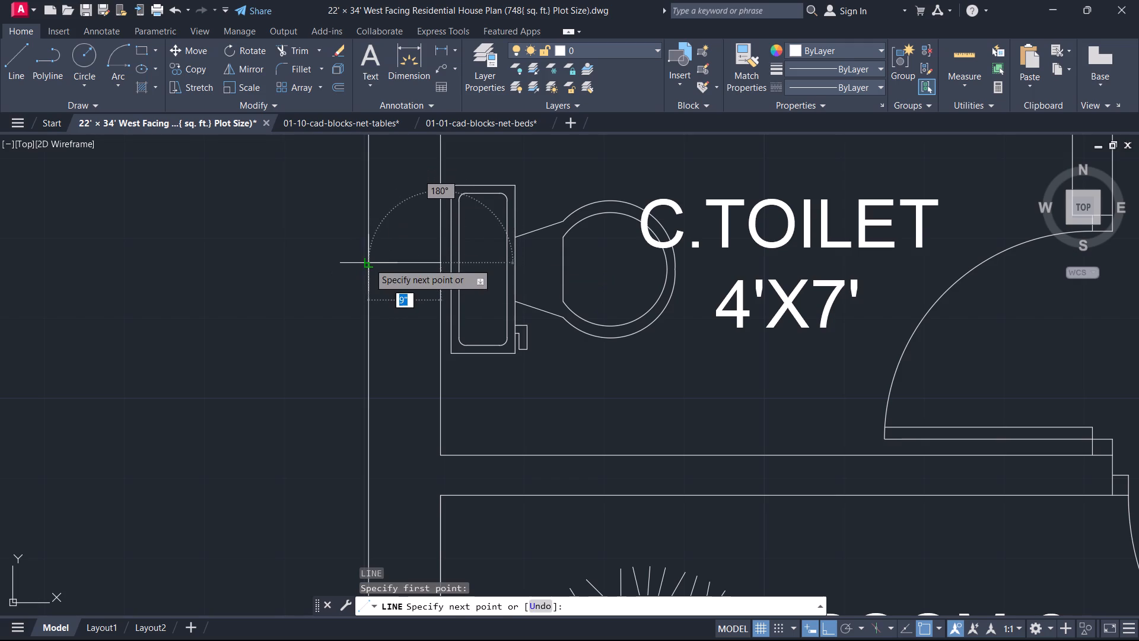
click(371, 263)
key(Escape)
Offset the line crossing C.TOILET's west wall 1' to the north and to the south as window jambs.
text(O 1)
key(apostrophe)
key(Return)
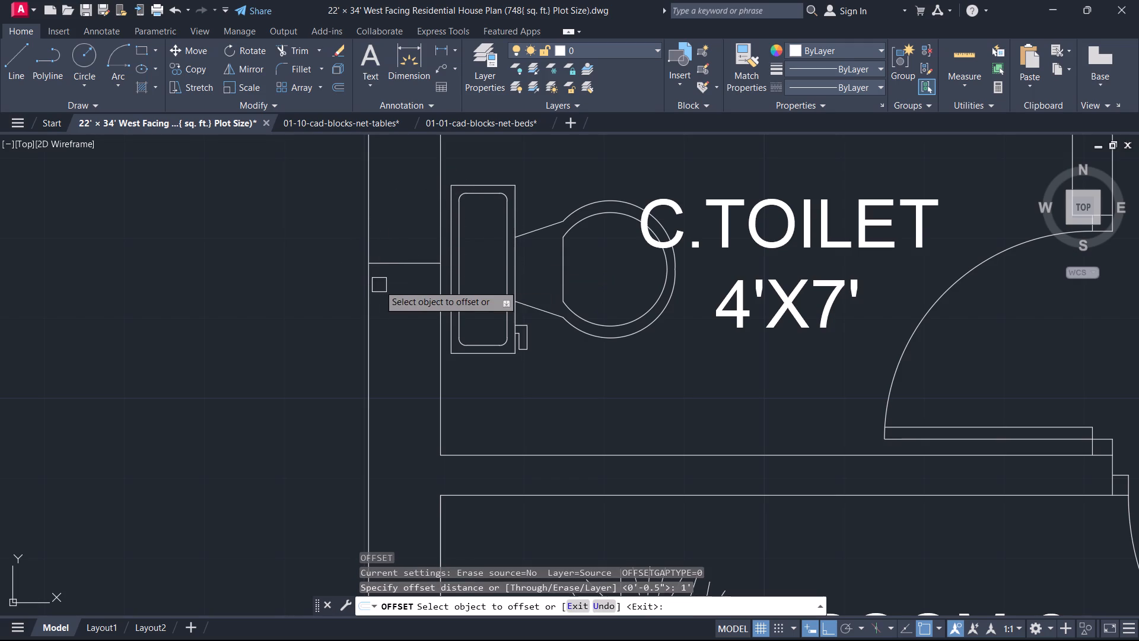
click(402, 259)
click(420, 200)
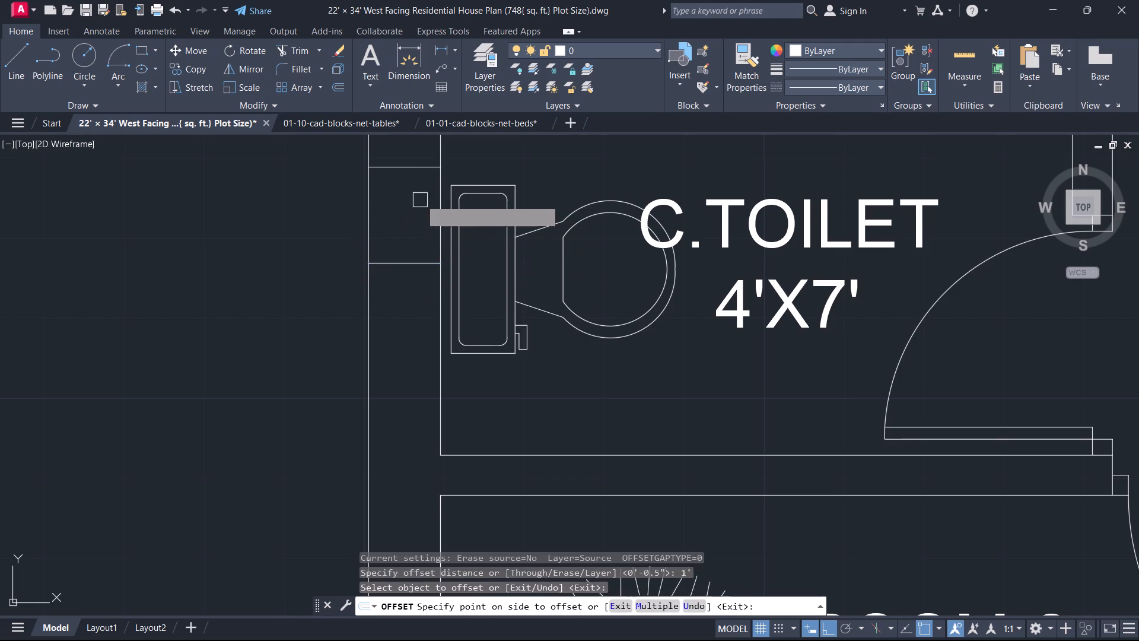
drag(406, 262, 403, 276)
click(396, 318)
key(Escape)
Erase the original line midway between the two C.TOILET window jambs.
drag(414, 290, 408, 280)
click(386, 229)
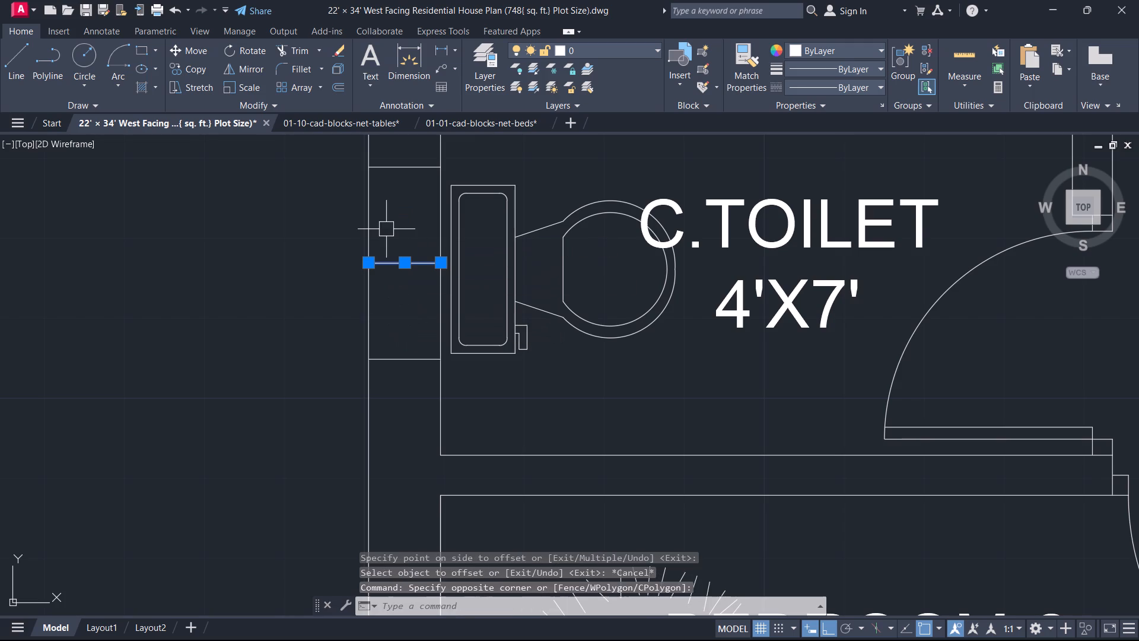
key(Delete)
Draw a 2' vertical line joining the midpoints of the two window jambs in C.TOILET's west wall.
text(L)
key(space)
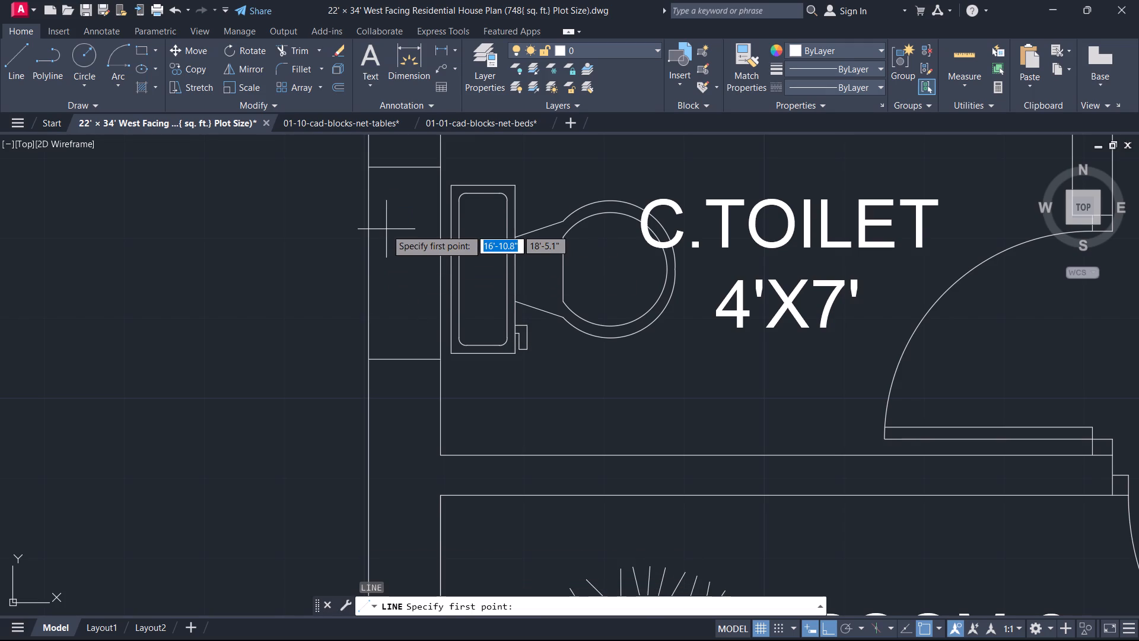
click(405, 165)
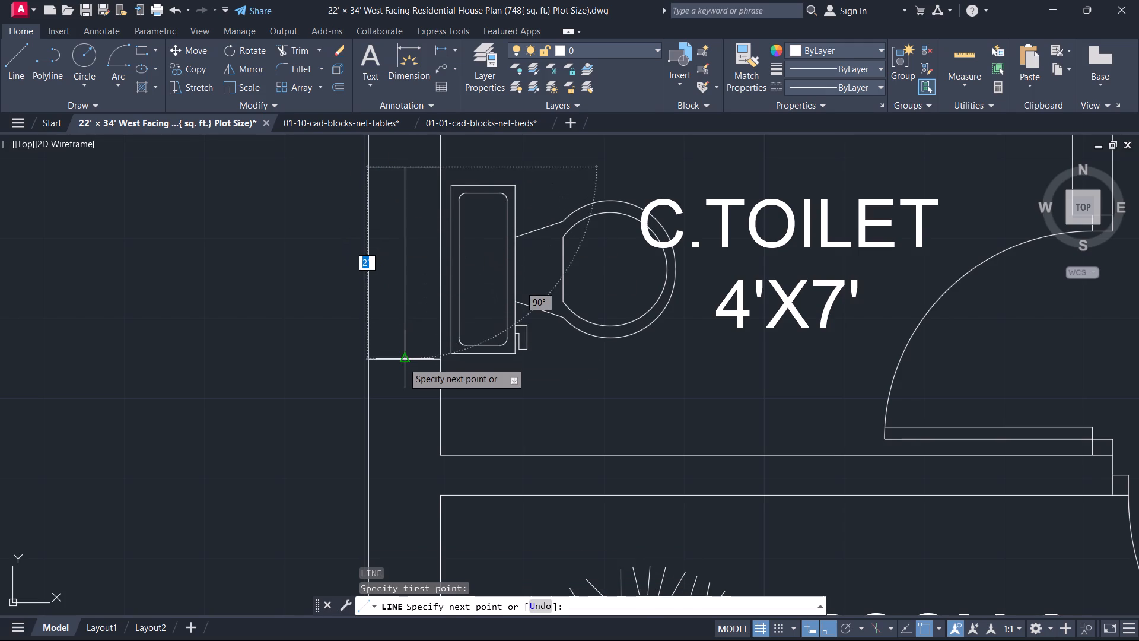
click(403, 362)
key(Escape)
Draw a horizontal line across A.TOILET's west wall from its inner face to the outer face, near the door swing's lower end.
scroll(403, 362, down, 4)
middle_drag(403, 362, 372, 427)
scroll(373, 428, up, 3)
middle_drag(397, 308, 433, 434)
scroll(397, 308, up, 1)
text(L)
key(space)
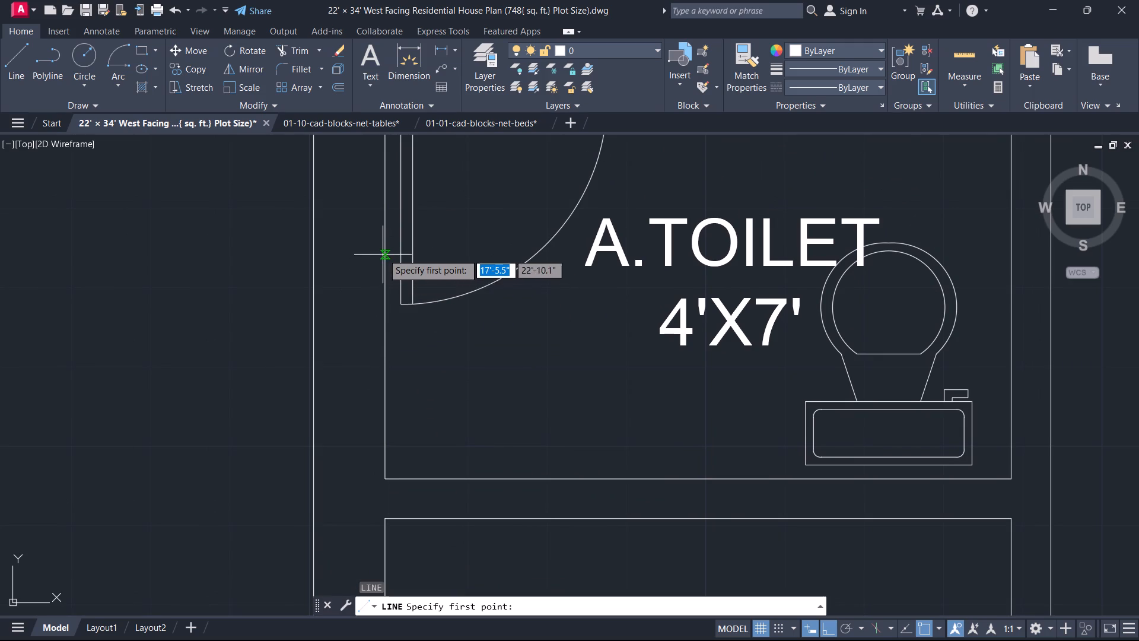
click(389, 271)
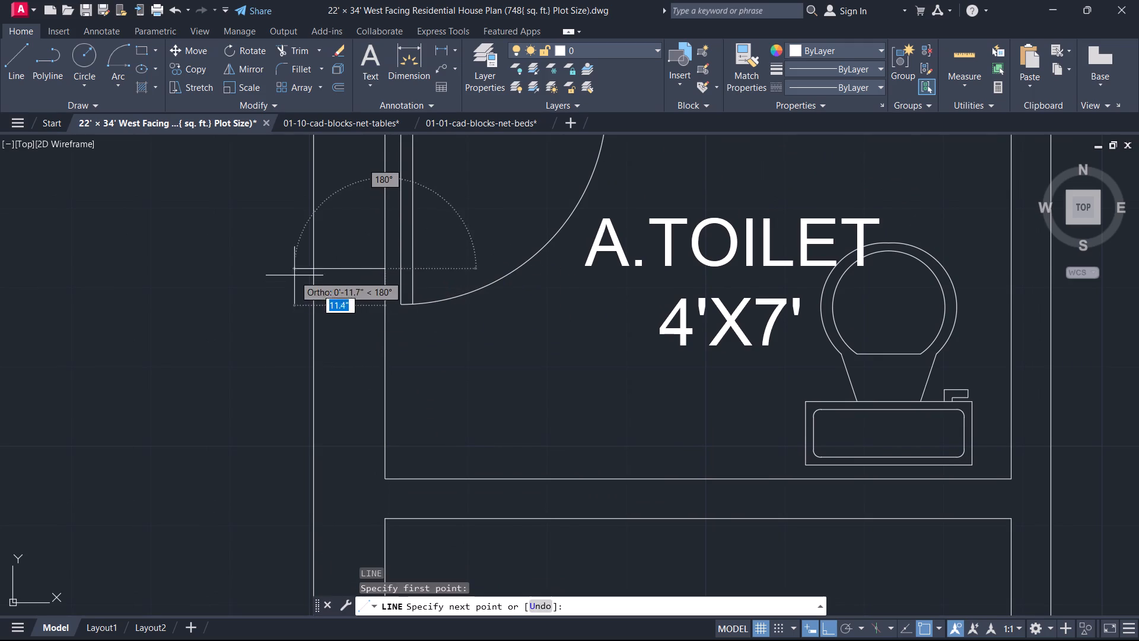
click(316, 268)
key(Escape)
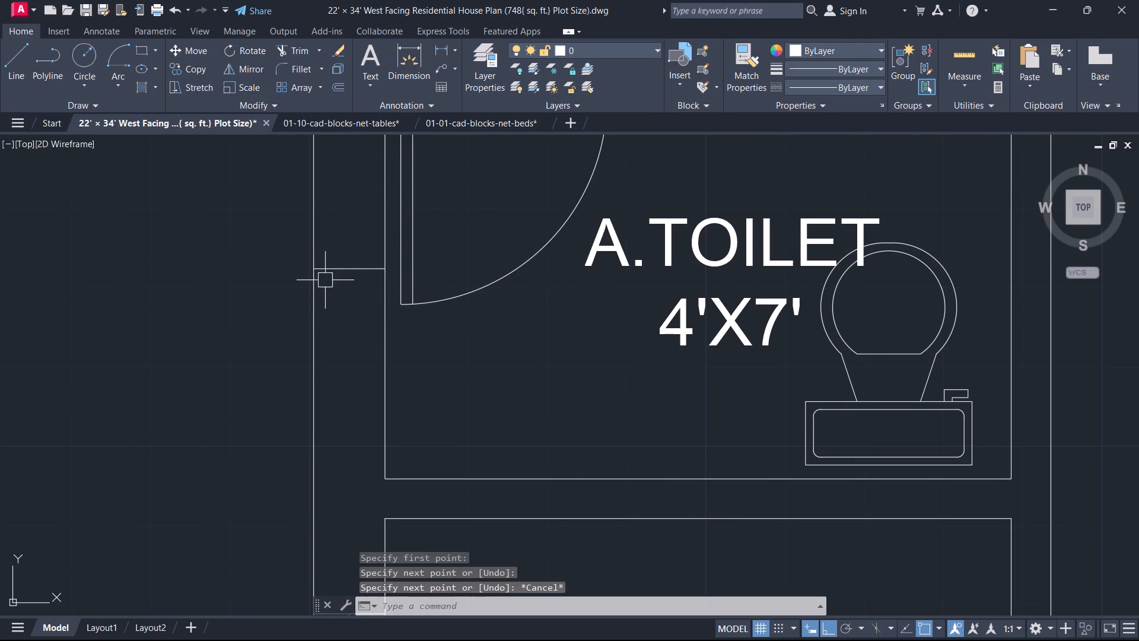
Offset the line crossing A.TOILET's west wall 1' to the north and to the south as window jambs.
text(O 1')
key(Return)
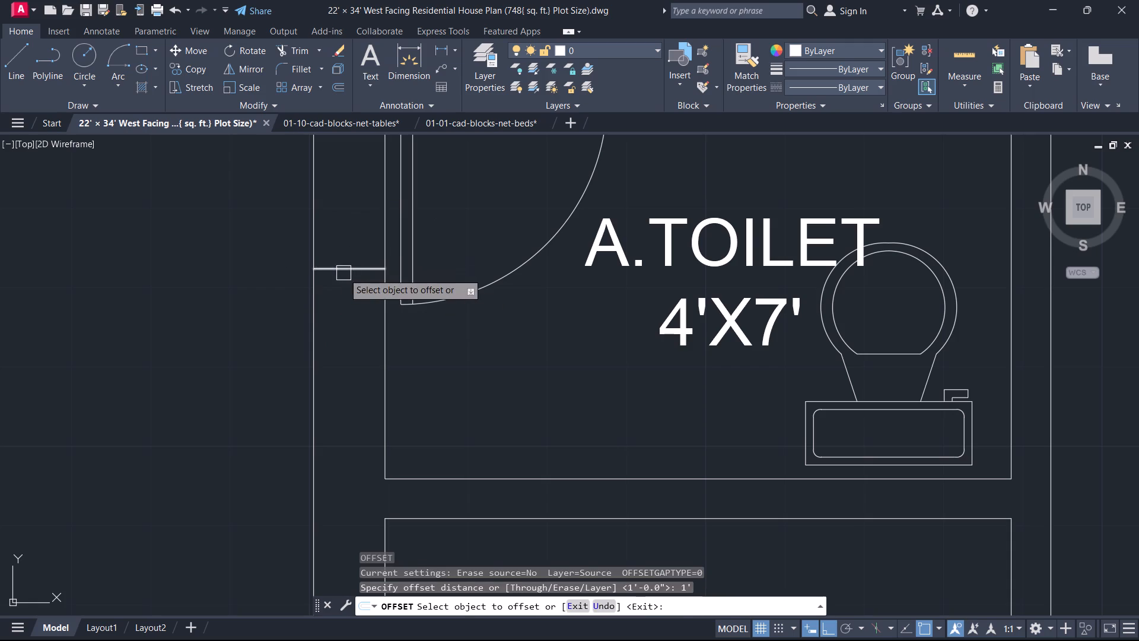
click(343, 273)
click(344, 229)
click(349, 266)
click(351, 284)
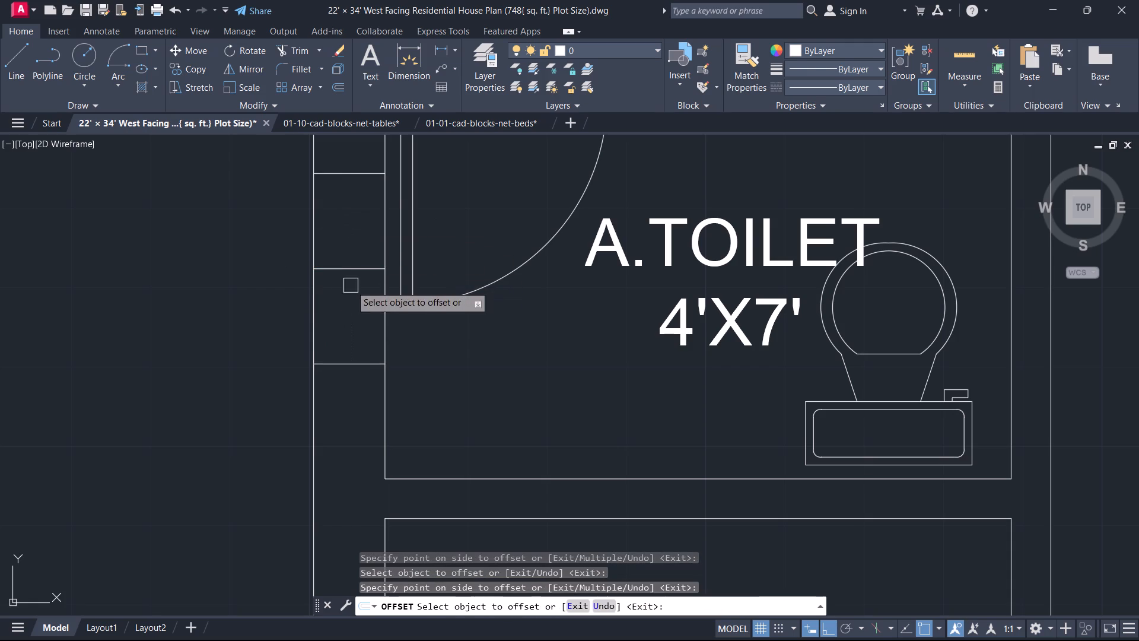
key(Escape)
Draw a 2' vertical line joining the midpoints of the two window jambs in A.TOILET's west wall.
text(L)
key(space)
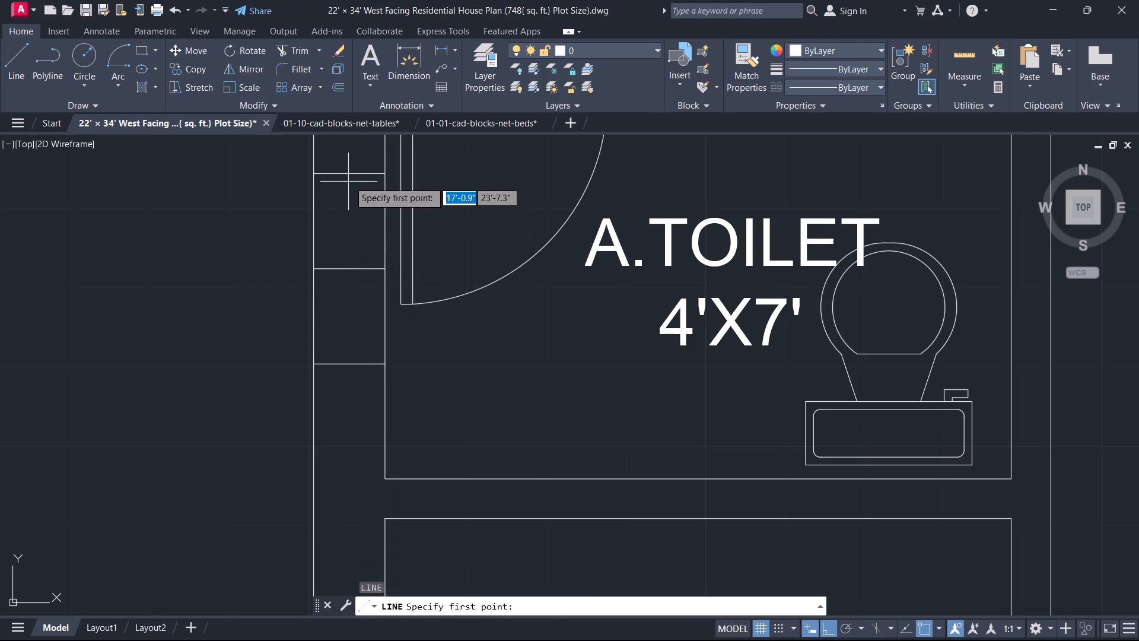
click(351, 179)
click(355, 365)
key(Escape)
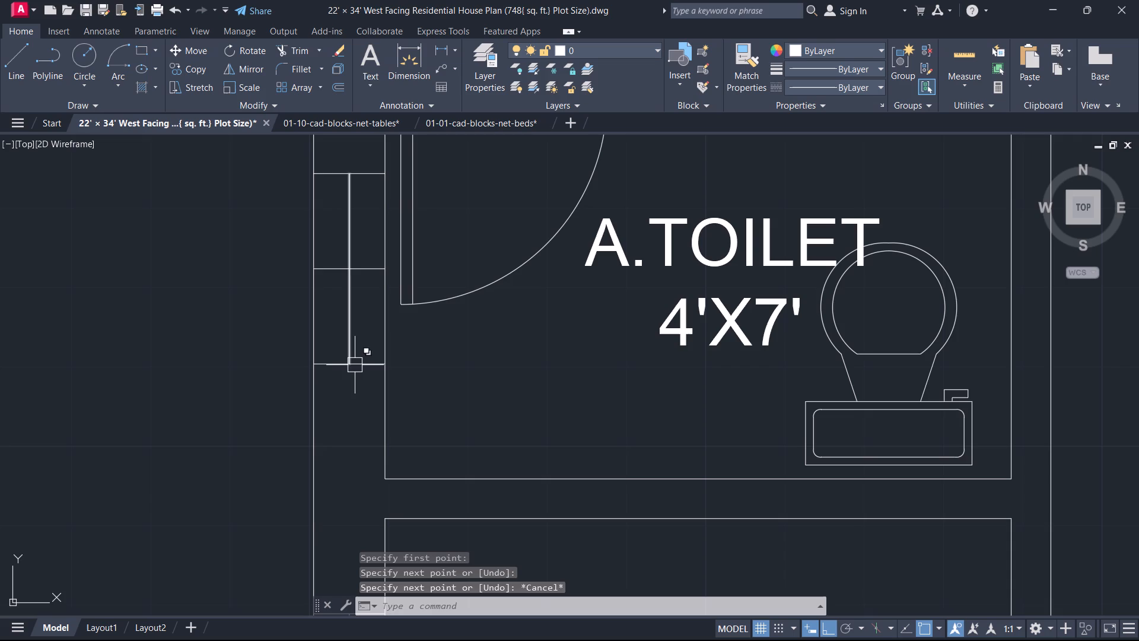
Erase the original line midway between the two A.TOILET window jambs.
click(363, 298)
click(358, 242)
key(Delete)
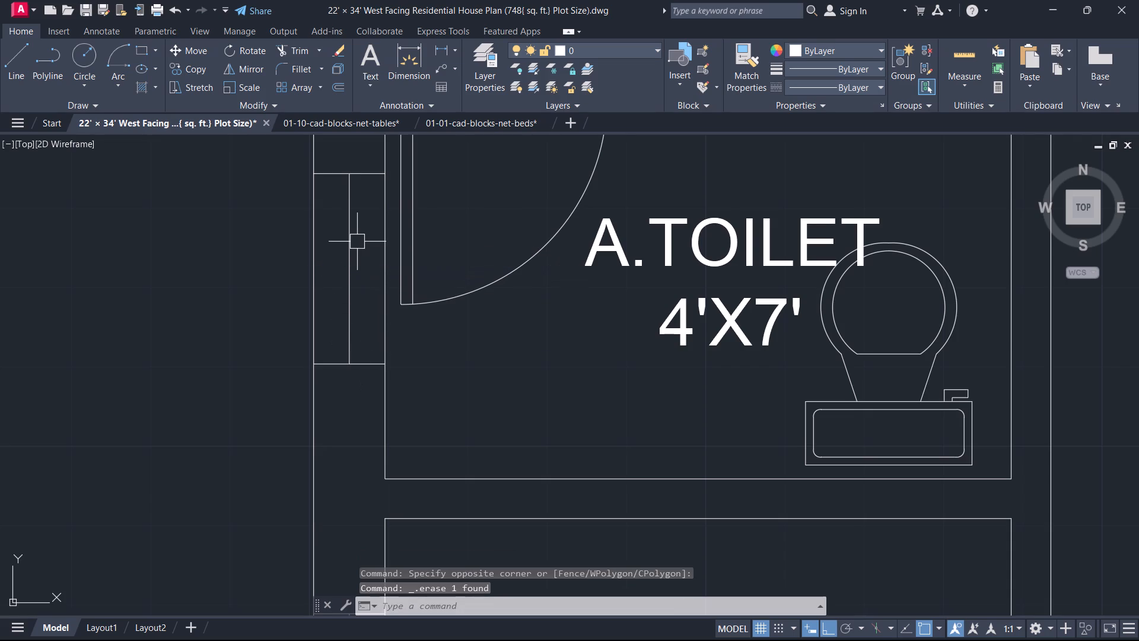
Review the whole floor plan, from the bedroom and kitchen windows down to the parking and verandah.
scroll(357, 242, down, 3)
scroll(589, 334, down, 1)
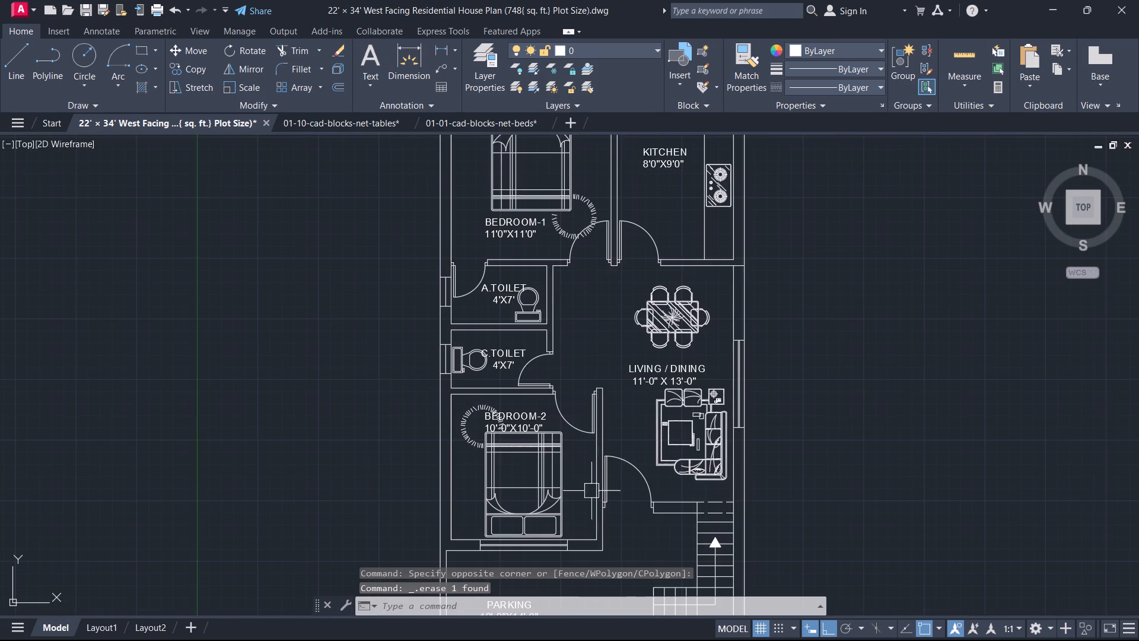
middle_drag(578, 365, 517, 364)
scroll(517, 364, down, 2)
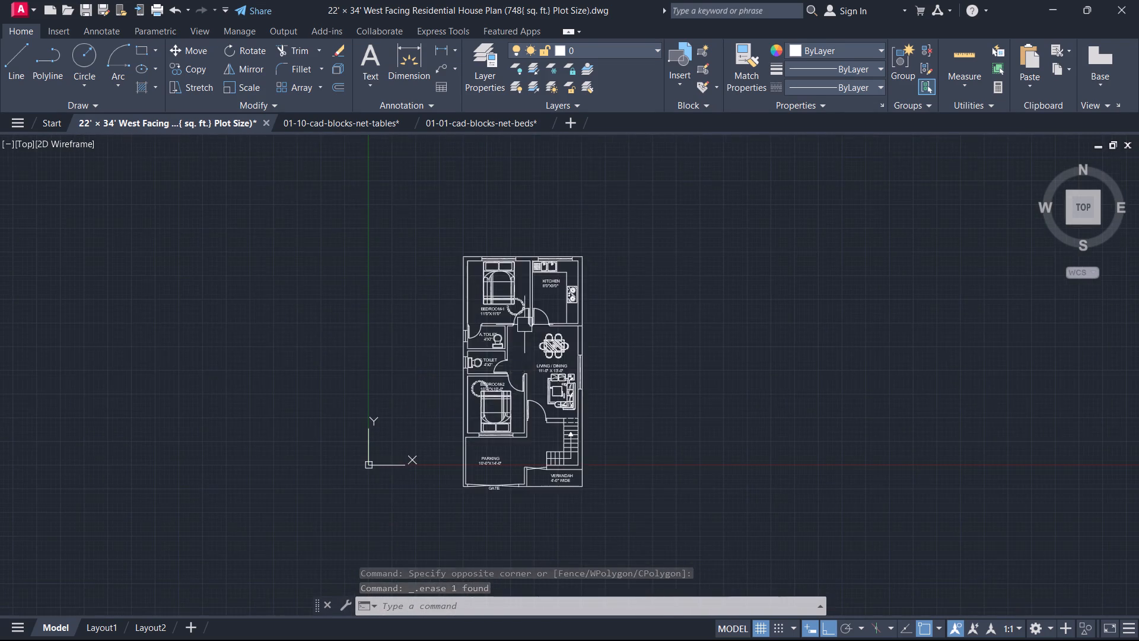
scroll(527, 320, up, 2)
middle_drag(527, 319, 527, 326)
middle_drag(528, 390, 543, 252)
scroll(523, 356, down, 1)
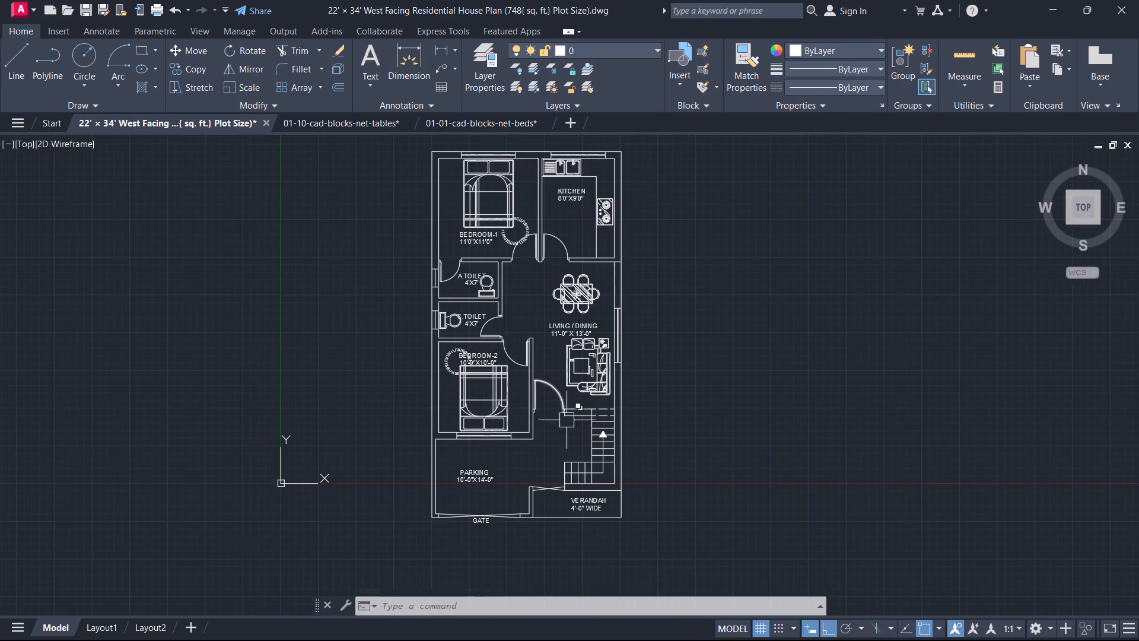
middle_drag(564, 456, 543, 368)
Fill the wall sections beside the gate, along the parking's west side and around BEDROOM-2 with Solid hatch.
scroll(543, 368, up, 1)
scroll(494, 455, up, 2)
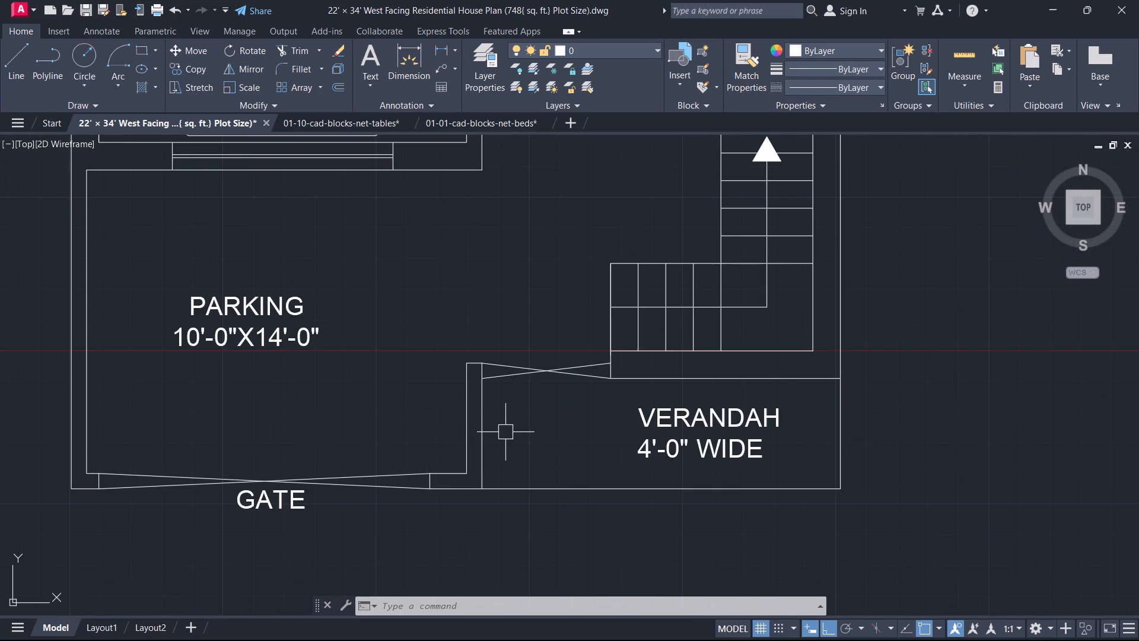
text(H)
key(space)
scroll(362, 354, down, 1)
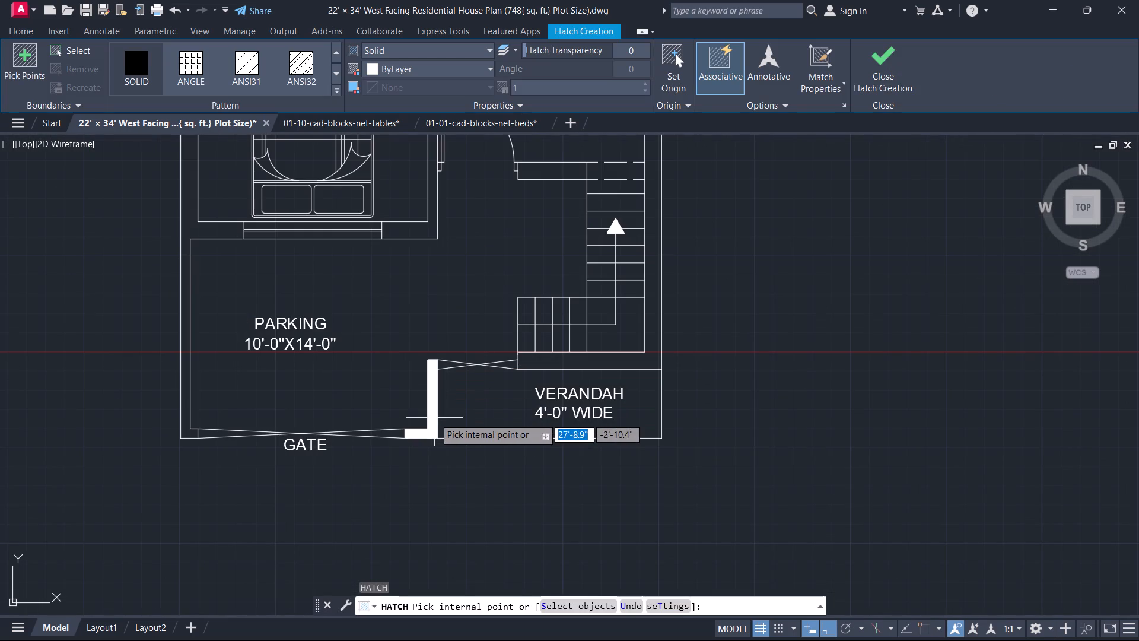
click(434, 418)
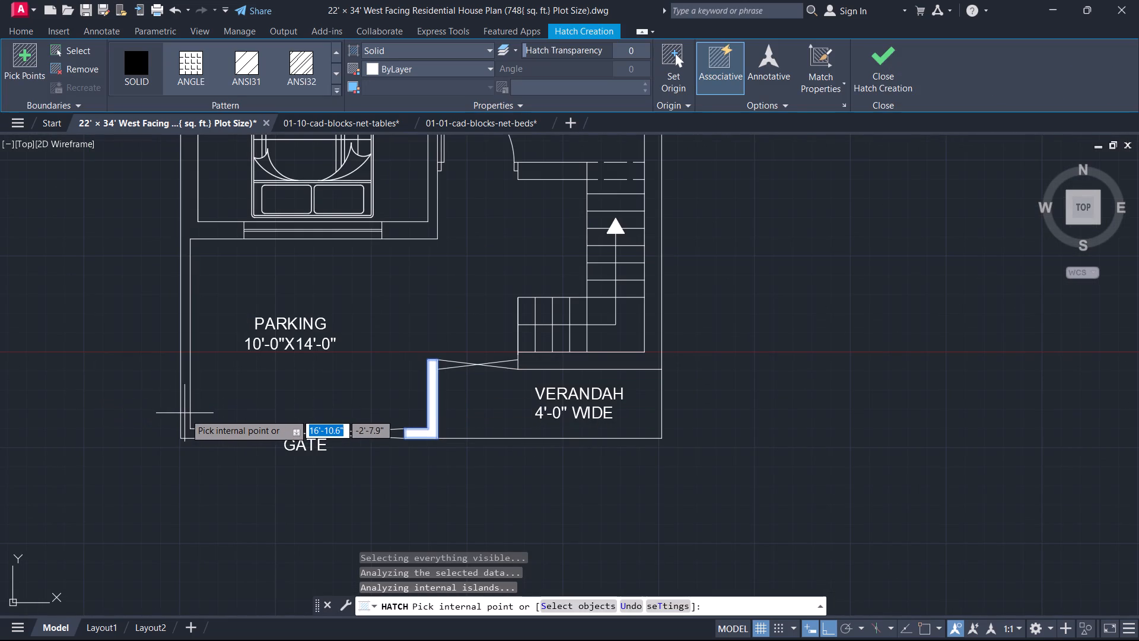
click(185, 414)
scroll(206, 388, down, 3)
middle_drag(206, 388, 195, 431)
scroll(309, 401, up, 1)
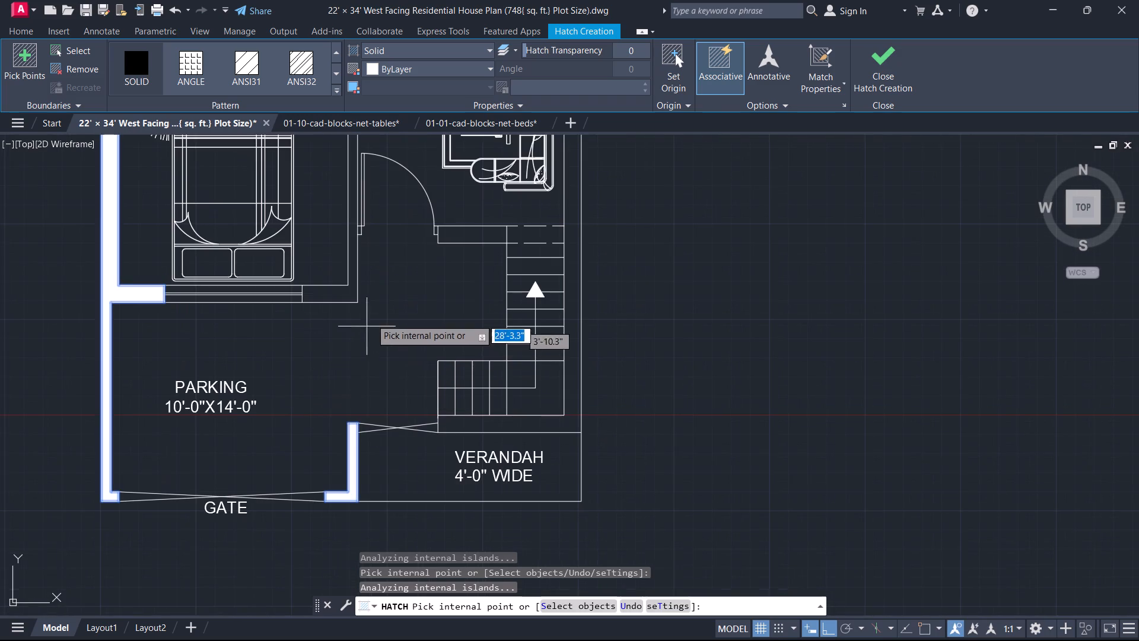
key(space)
key(space)
click(345, 292)
key(space)
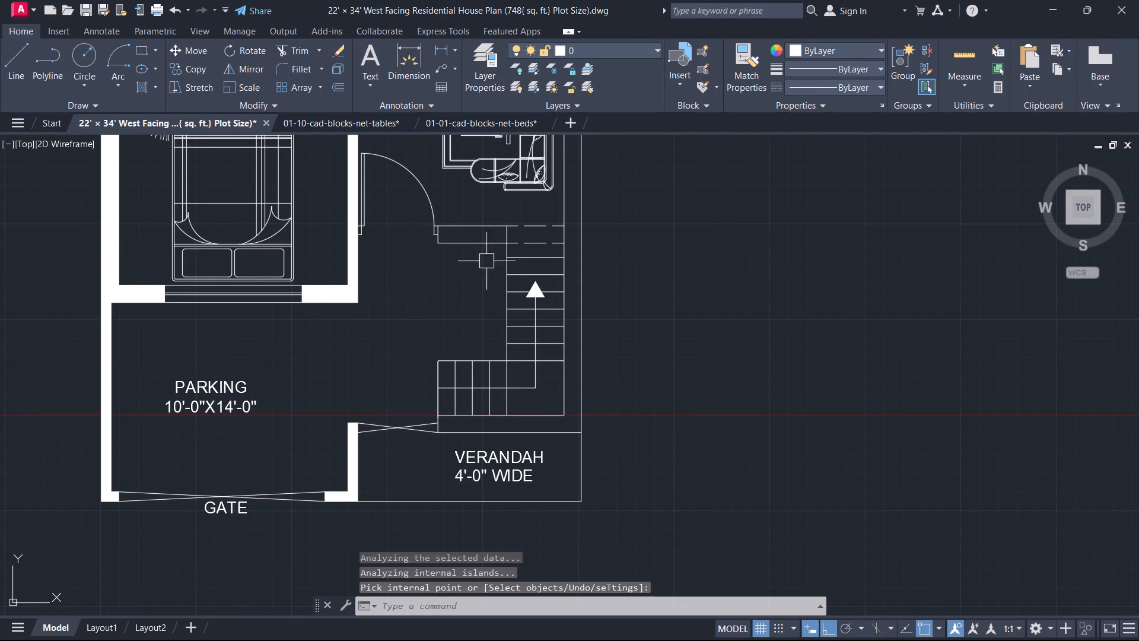
Solid-hatch the short wall between the main door and the stairs, and the verandah wall continuing up the living room's east side.
key(space)
click(493, 237)
key(space)
key(space)
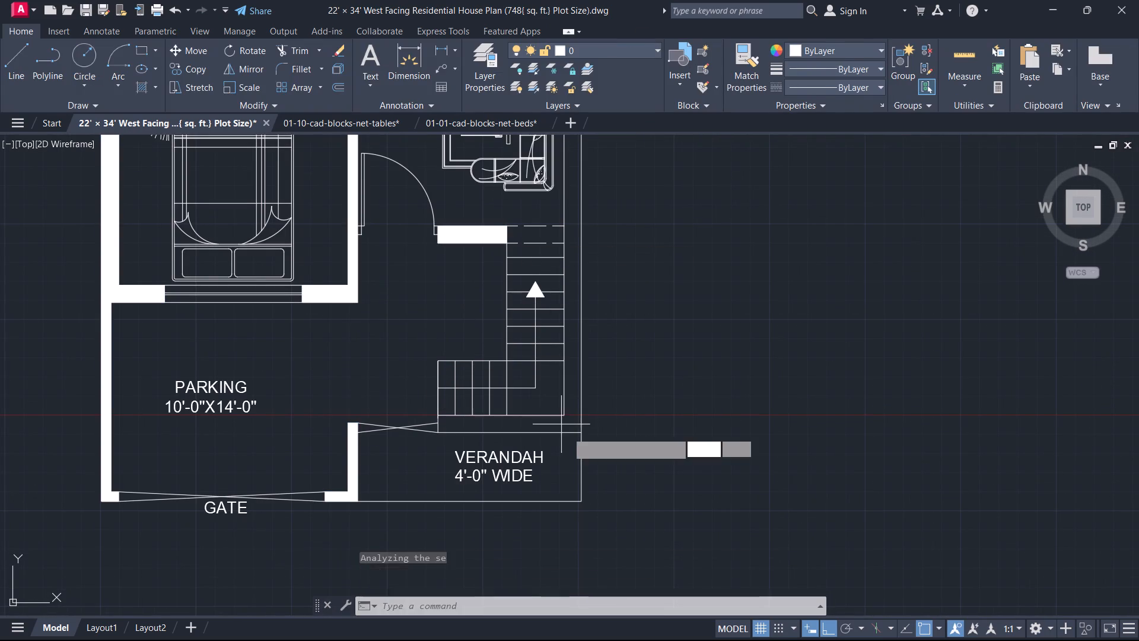
click(567, 432)
key(space)
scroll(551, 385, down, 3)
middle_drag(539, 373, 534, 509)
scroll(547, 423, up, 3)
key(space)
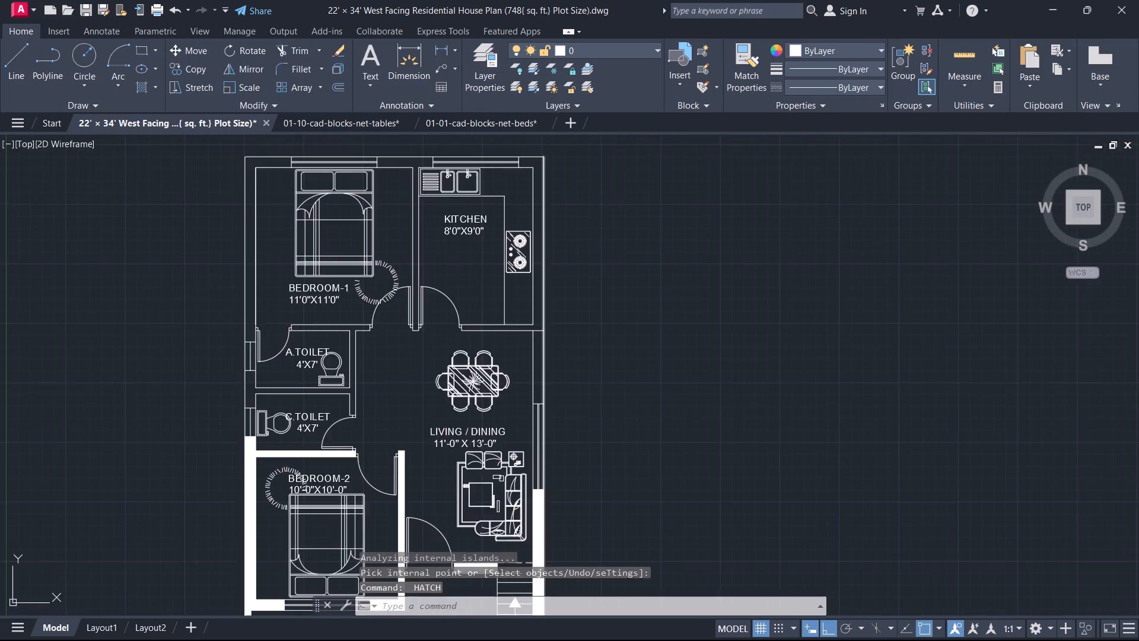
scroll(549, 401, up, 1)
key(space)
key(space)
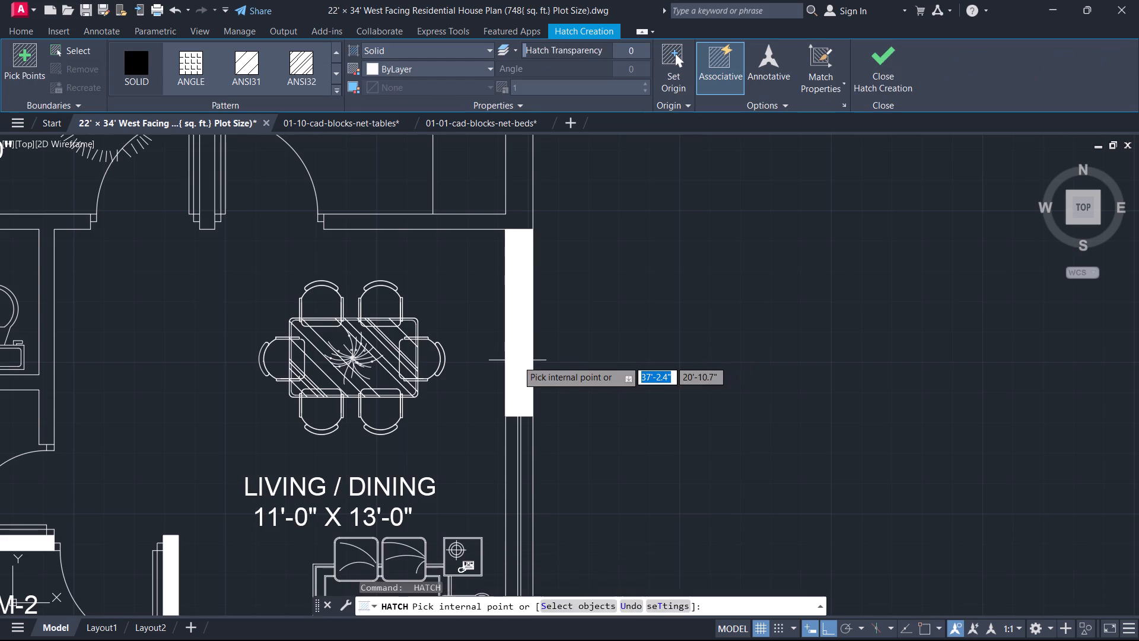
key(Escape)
Trim the kitchen/living wall line where it crosses the thickness of the east outer wall.
text(TRV)
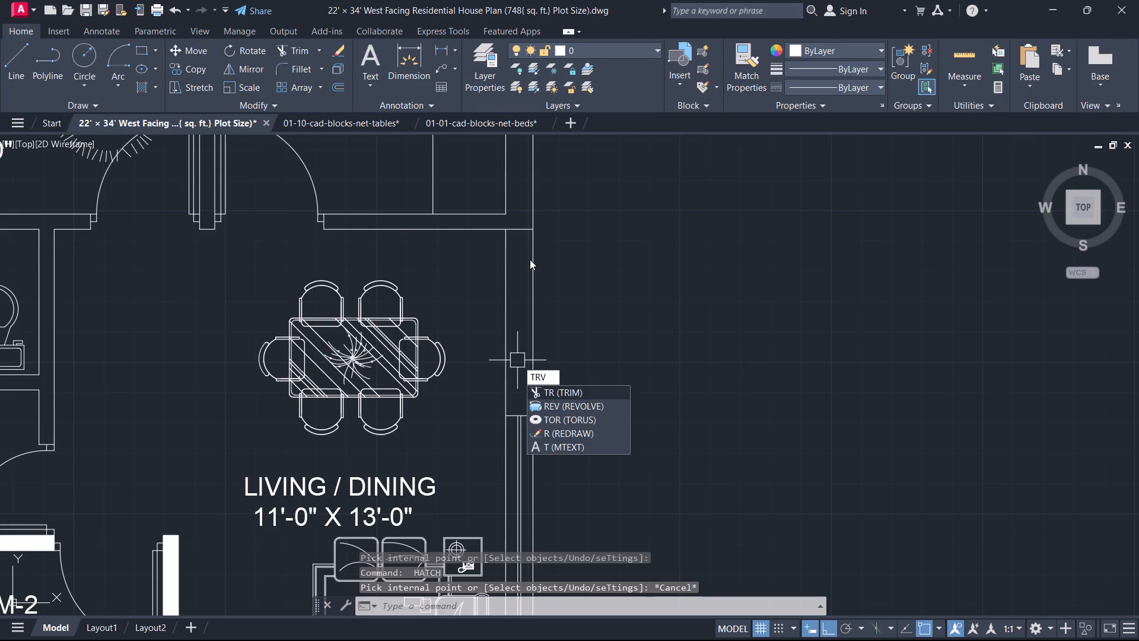
key(space)
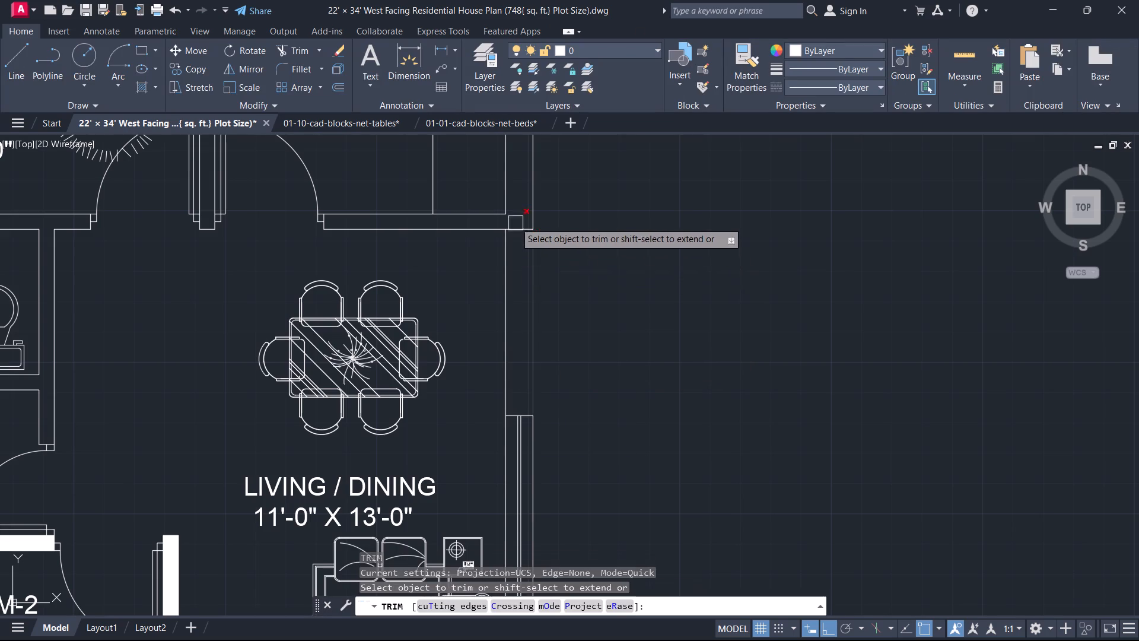
scroll(515, 221, up, 2)
click(515, 221)
click(518, 272)
key(Escape)
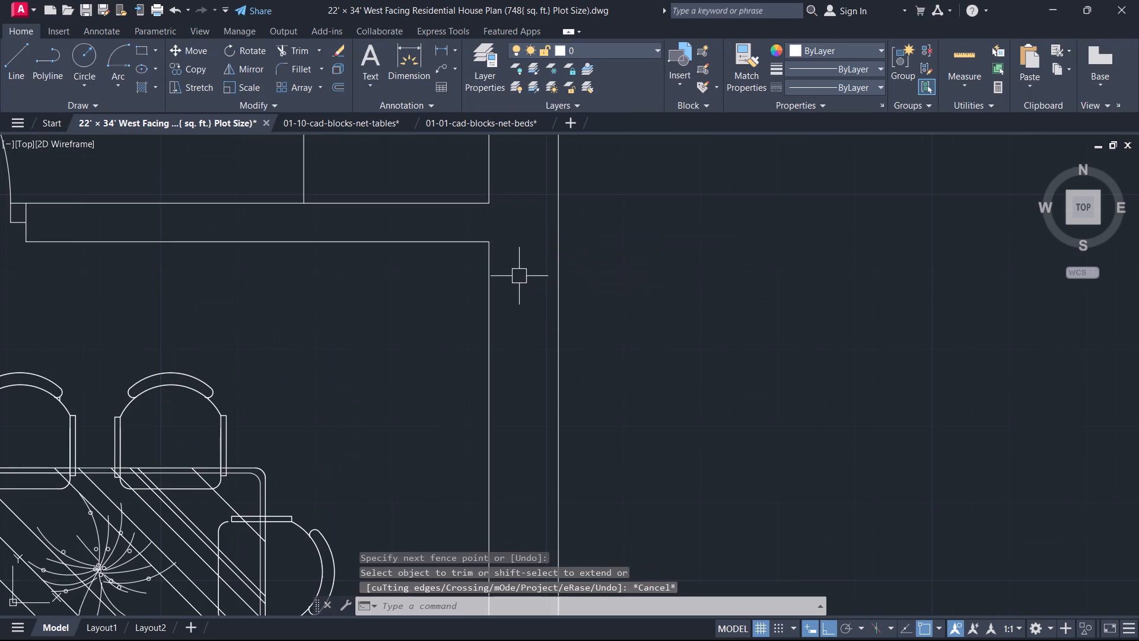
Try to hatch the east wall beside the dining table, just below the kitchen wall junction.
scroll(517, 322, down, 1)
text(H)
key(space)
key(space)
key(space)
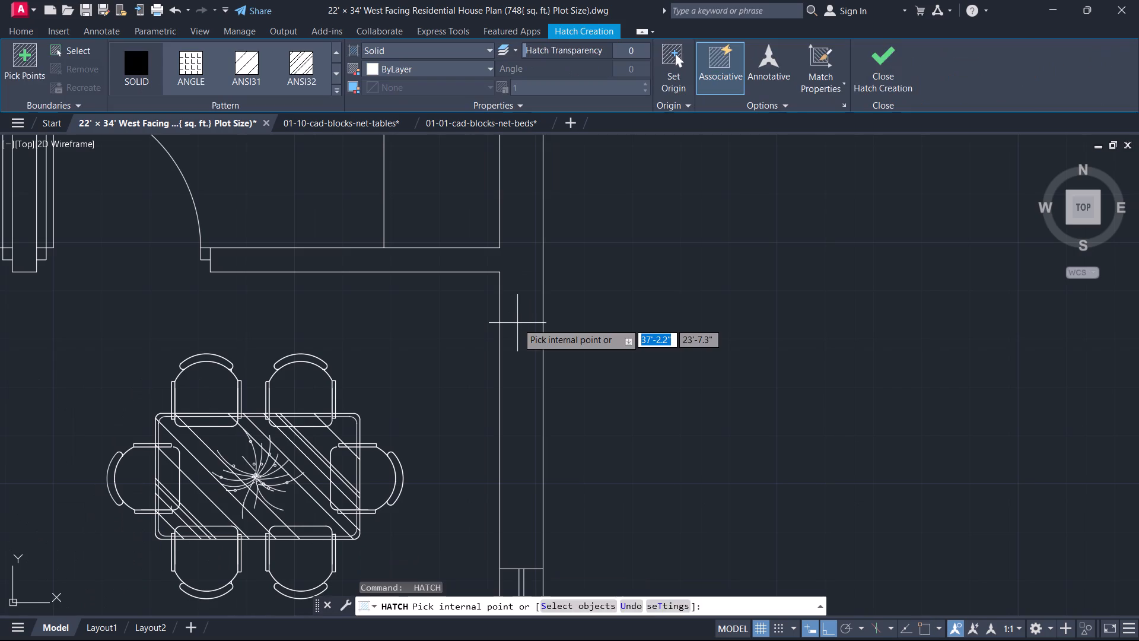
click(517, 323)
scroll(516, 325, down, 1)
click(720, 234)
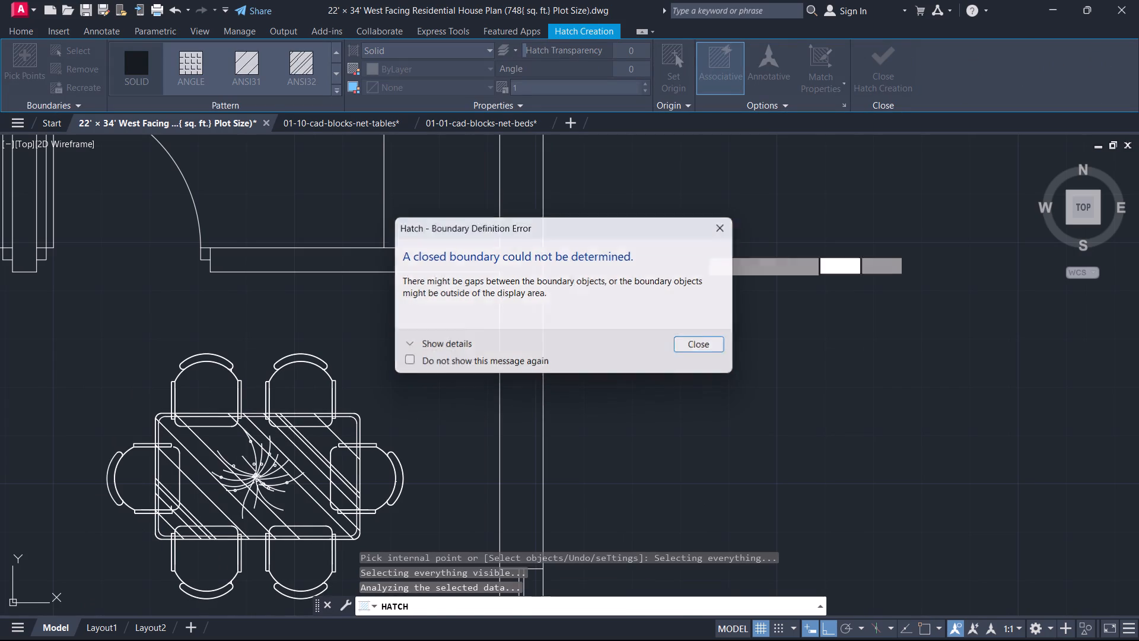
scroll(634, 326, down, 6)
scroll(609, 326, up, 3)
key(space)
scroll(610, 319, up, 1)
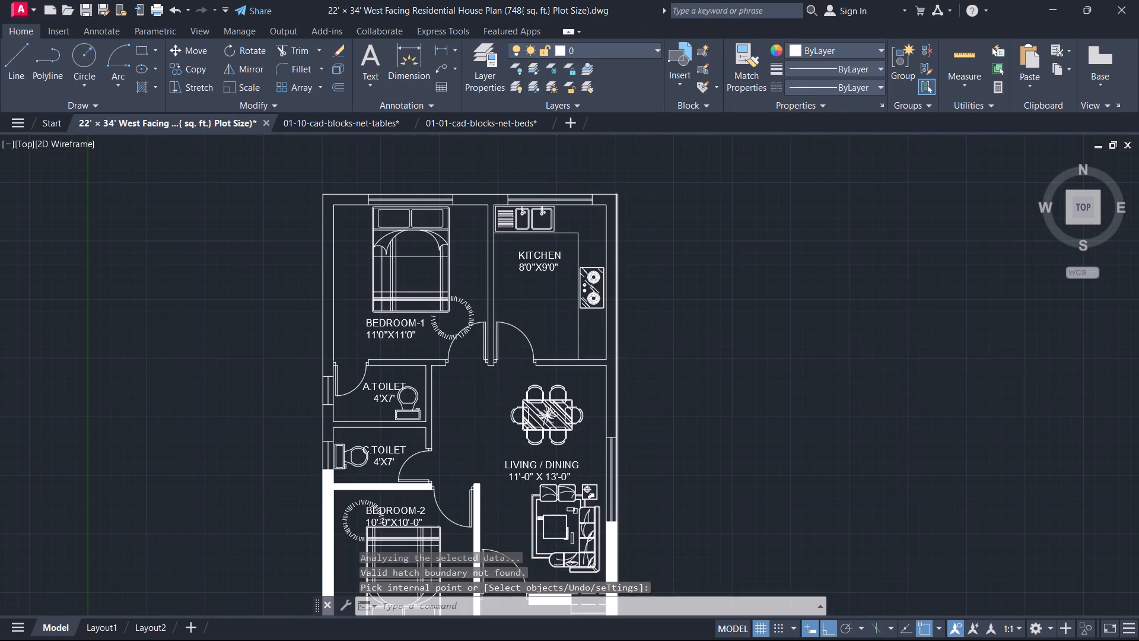
Solid-hatch the east wall from the kitchen window's corner to the living/dining window, including the kitchen's south wall.
key(space)
click(616, 331)
scroll(616, 331, down, 2)
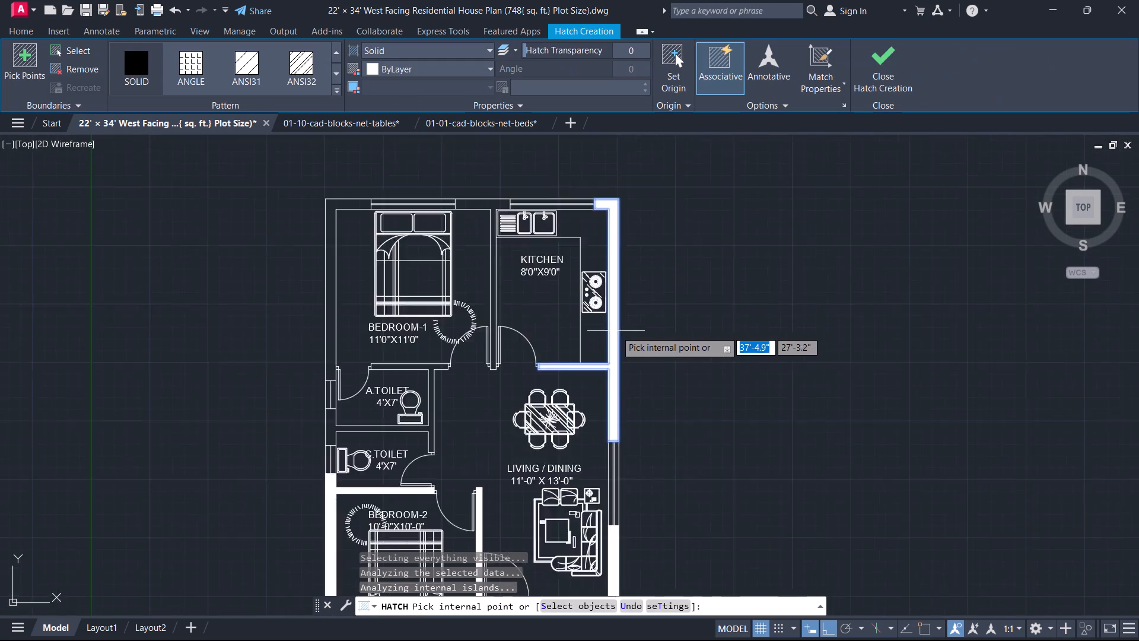
middle_drag(616, 331, 630, 380)
key(Escape)
Solid-hatch the partition between BEDROOM-1 and the kitchen with its north wall section, and BEDROOM-1's northwest corner wall.
key(space)
scroll(550, 297, up, 1)
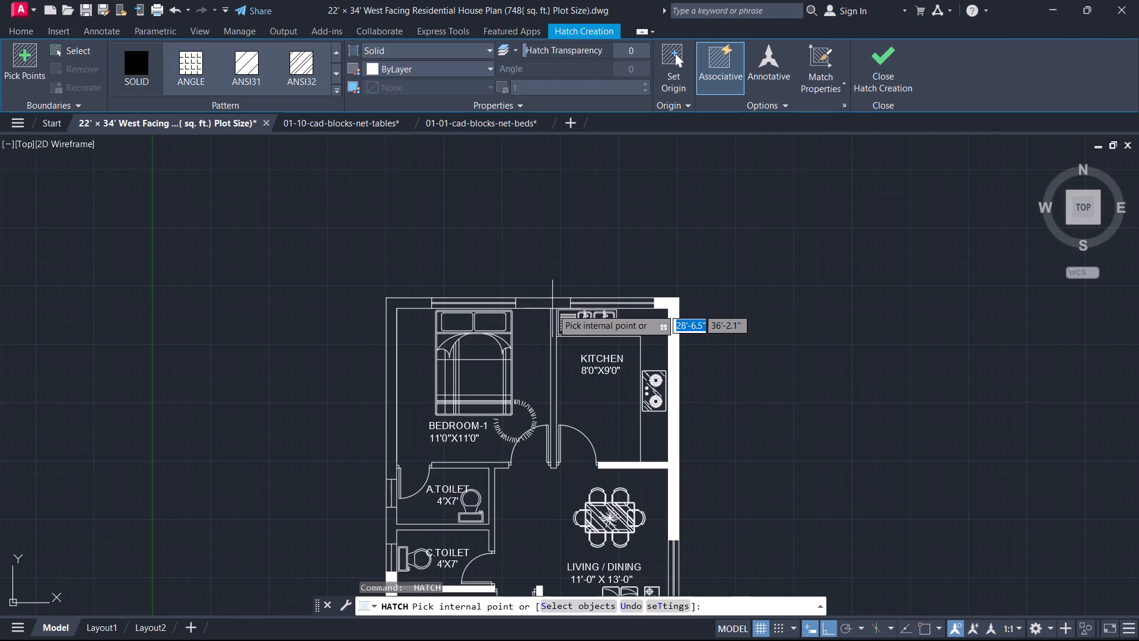
click(552, 310)
key(space)
scroll(398, 313, up, 2)
key(space)
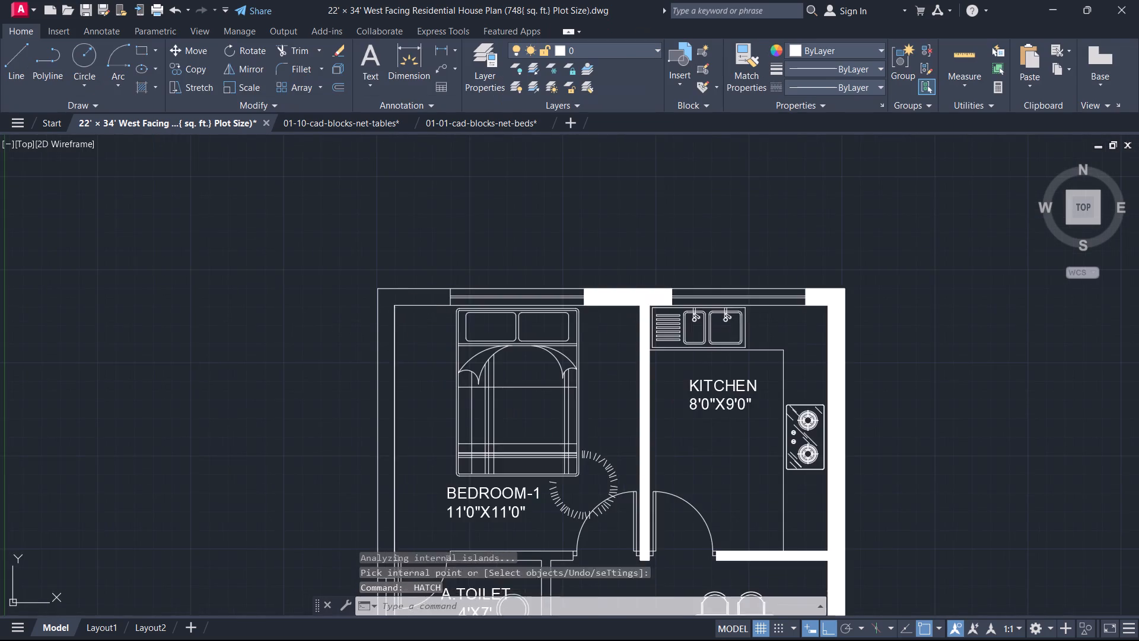
click(399, 291)
key(space)
Solid-hatch the remaining walls around A.TOILET and C.TOILET, including the west wall section between their windows.
scroll(403, 310, down, 5)
middle_drag(415, 341, 467, 238)
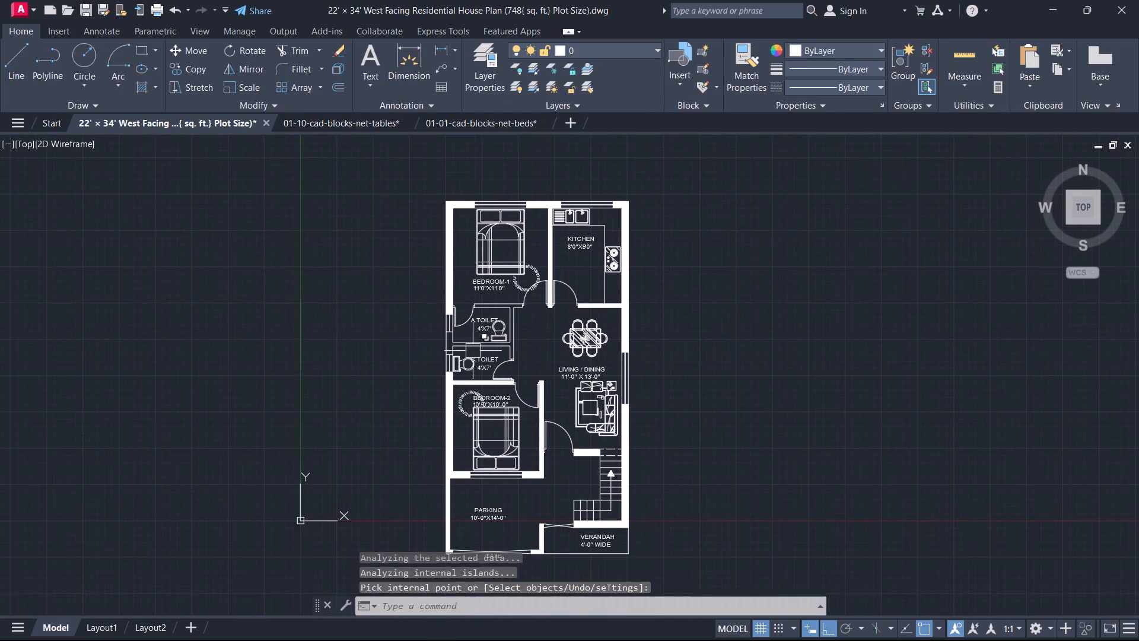
scroll(475, 372, up, 3)
key(space)
click(425, 306)
key(space)
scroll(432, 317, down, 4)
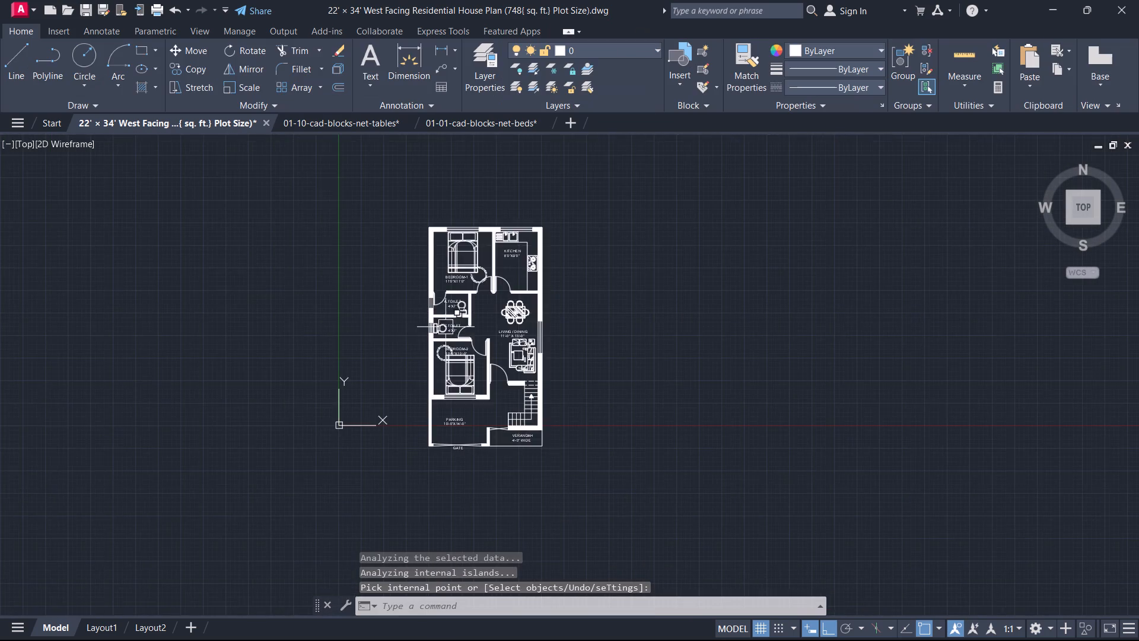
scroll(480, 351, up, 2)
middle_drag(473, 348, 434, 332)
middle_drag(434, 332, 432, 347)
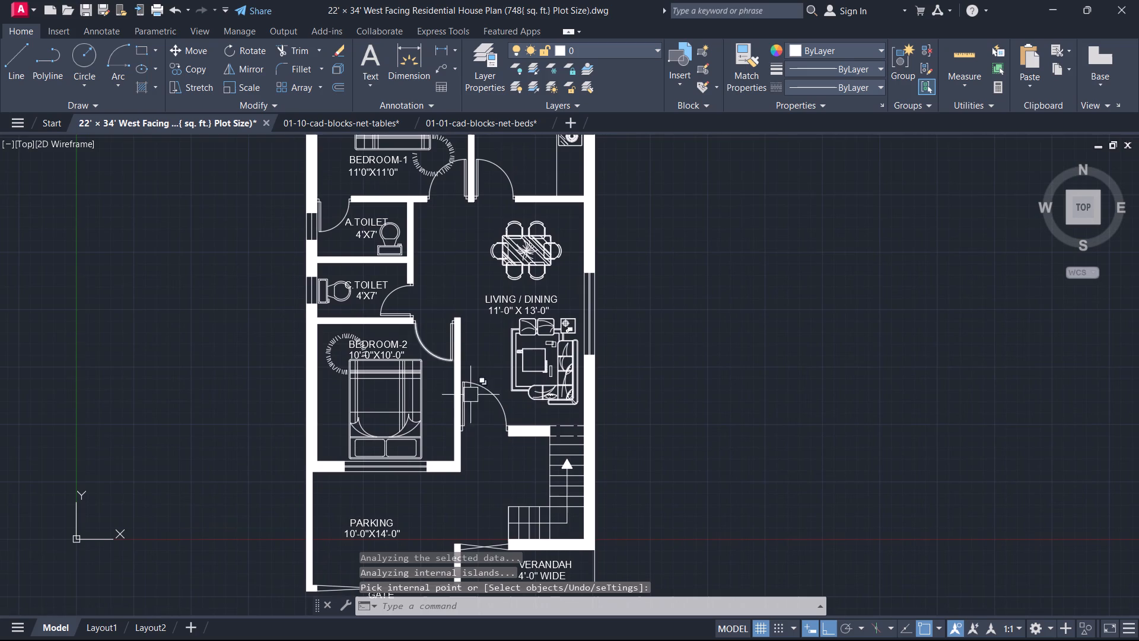
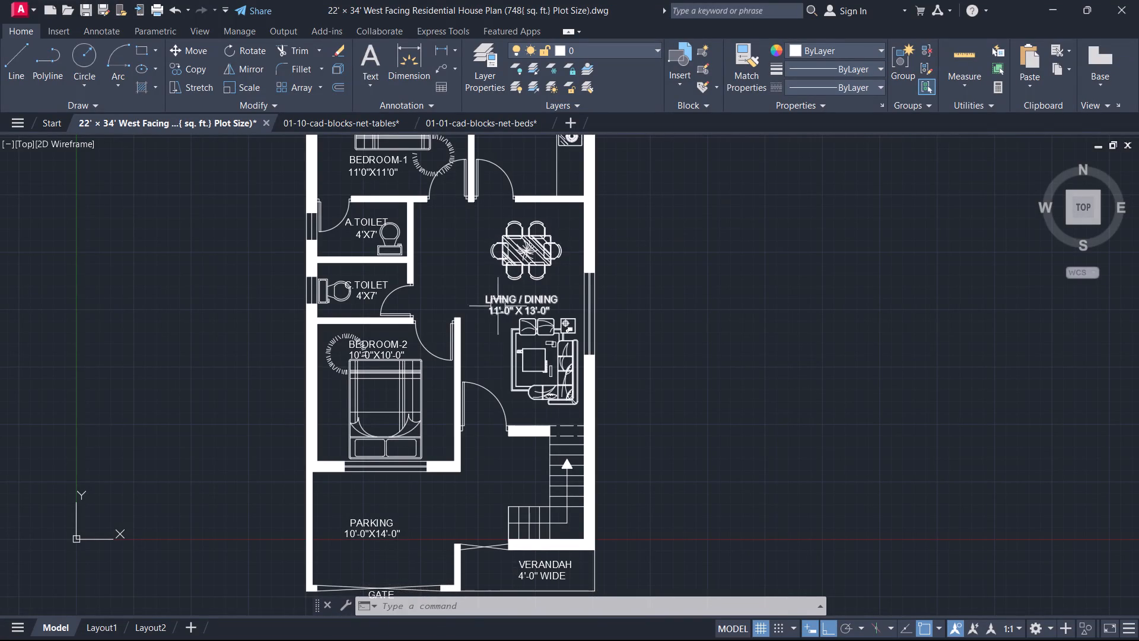
Inspect the solid-hatched walls, openings and furniture across the whole house plan, from the bedrooms and kitchen to the parking.
middle_drag(523, 258, 567, 217)
scroll(569, 217, down, 2)
middle_drag(542, 209, 524, 288)
middle_click(524, 292)
scroll(548, 342, up, 2)
middle_drag(492, 254, 513, 320)
scroll(513, 320, down, 1)
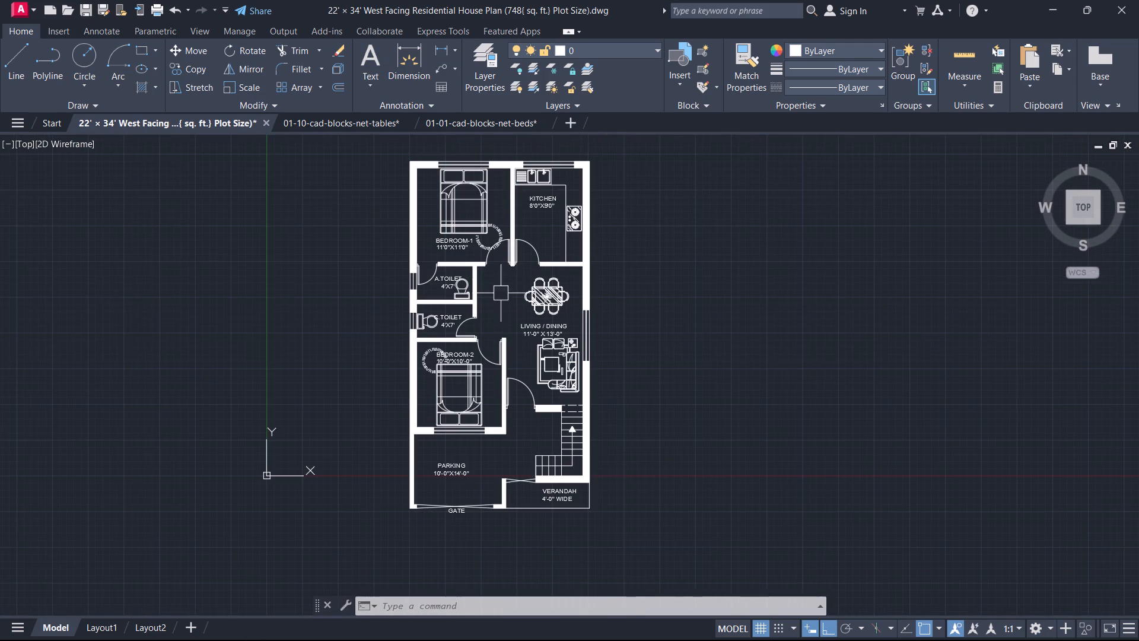
middle_drag(500, 274, 514, 332)
scroll(543, 285, up, 2)
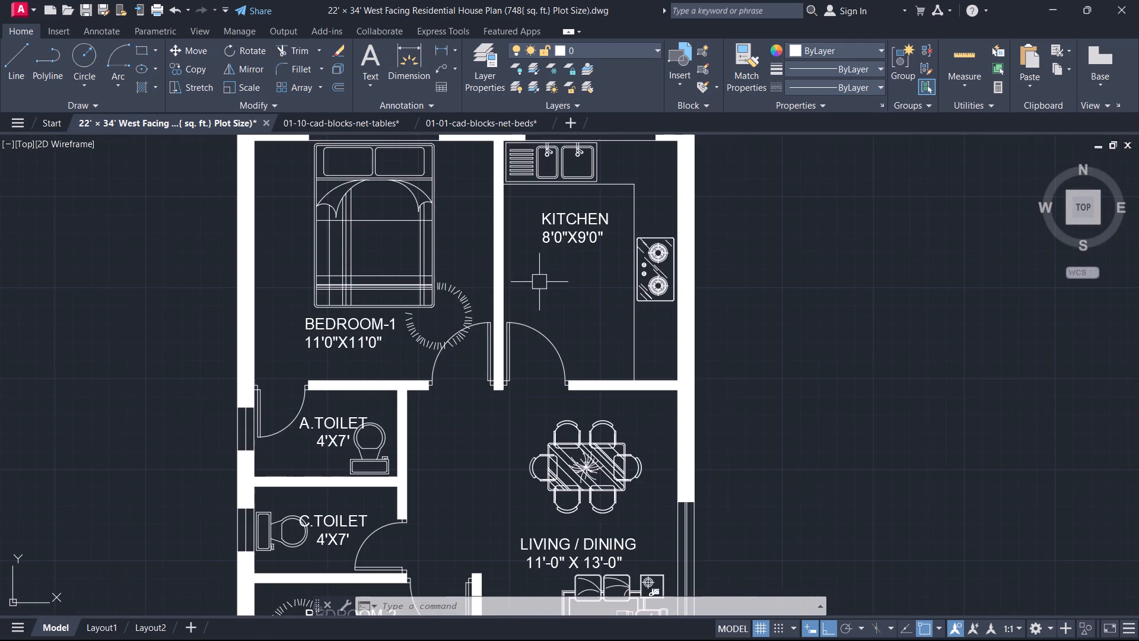
middle_drag(542, 307, 564, 204)
scroll(542, 300, up, 2)
middle_drag(540, 300, 541, 311)
scroll(532, 298, down, 3)
middle_drag(521, 339, 560, 347)
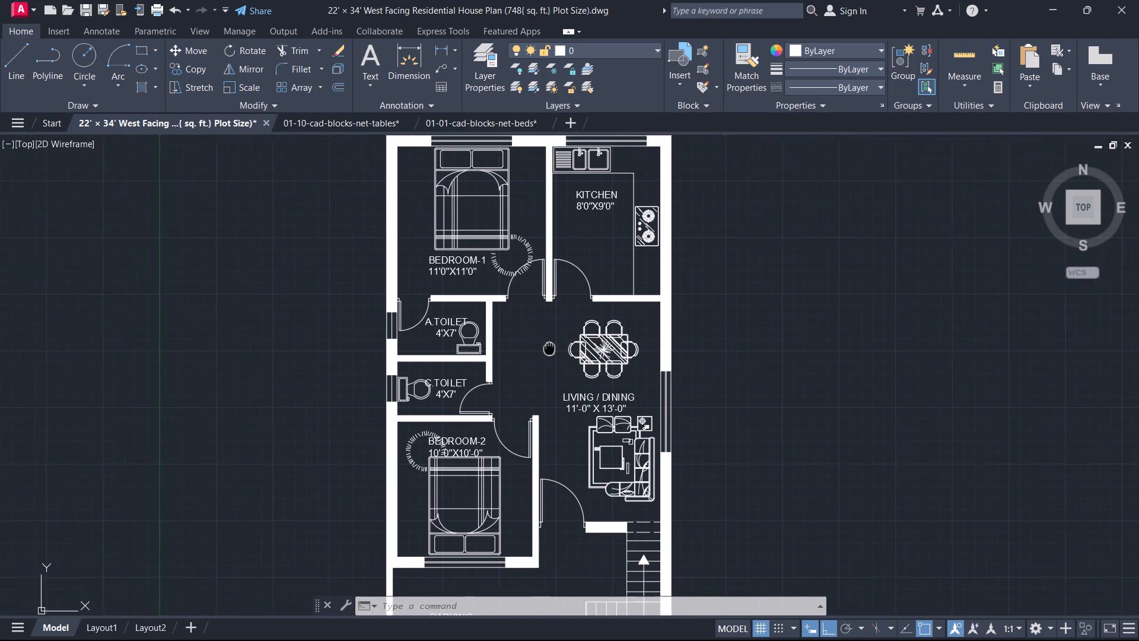
middle_drag(560, 347, 570, 346)
scroll(571, 346, down, 1)
middle_drag(572, 355, 610, 302)
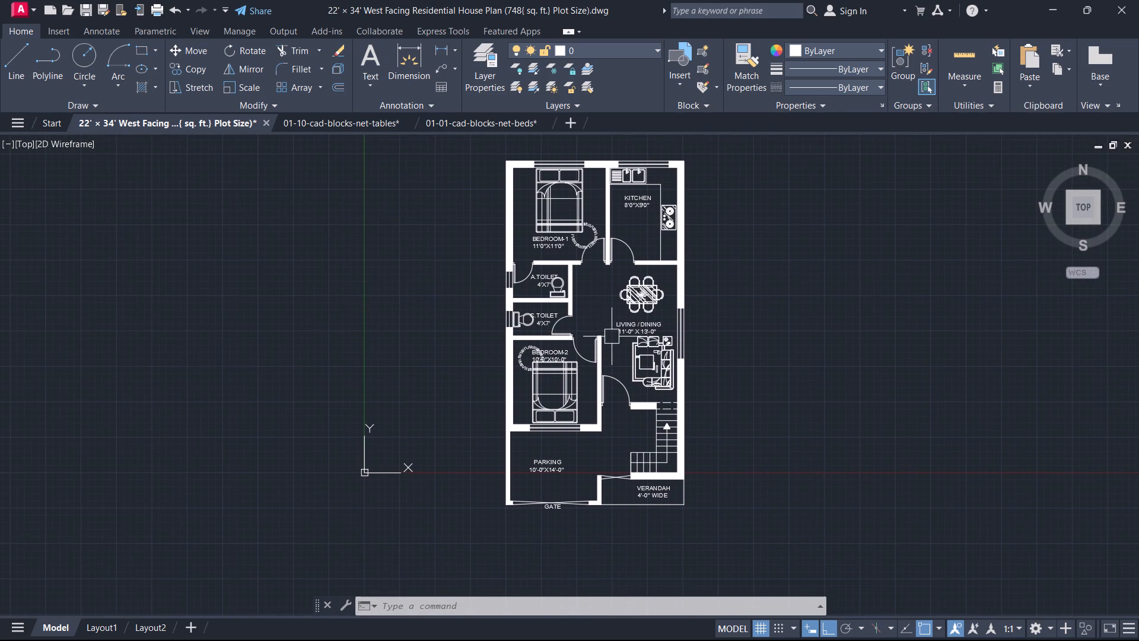
Start a plot of the model with DWFOUT, using ISO A4 (210.00 x 297.00 MM) paper.
text(DW)
key(space)
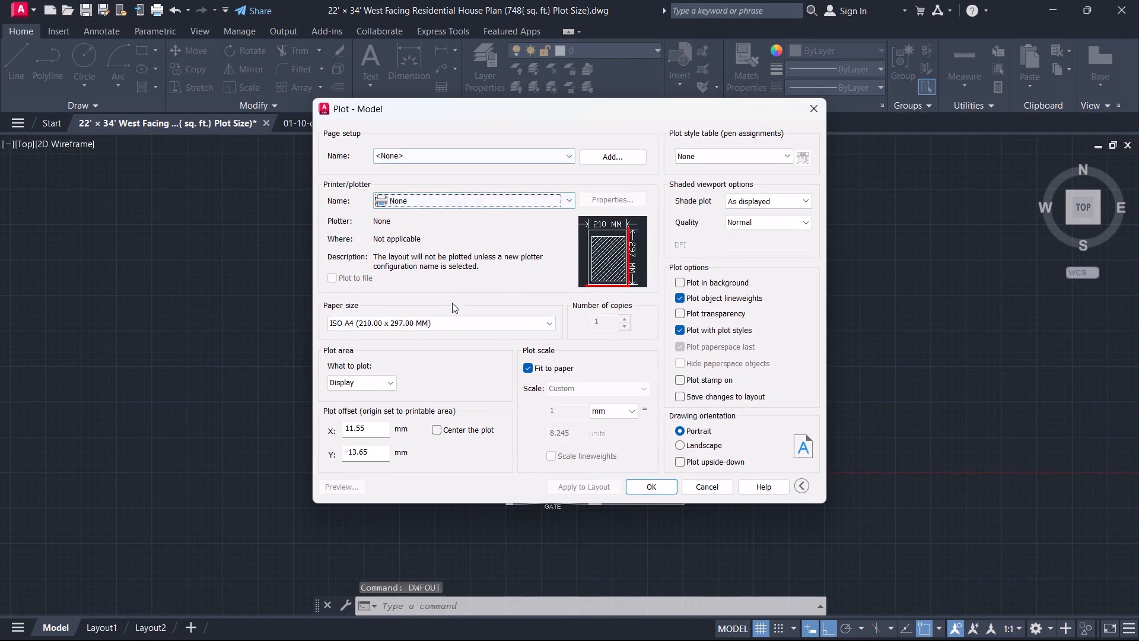
click(450, 329)
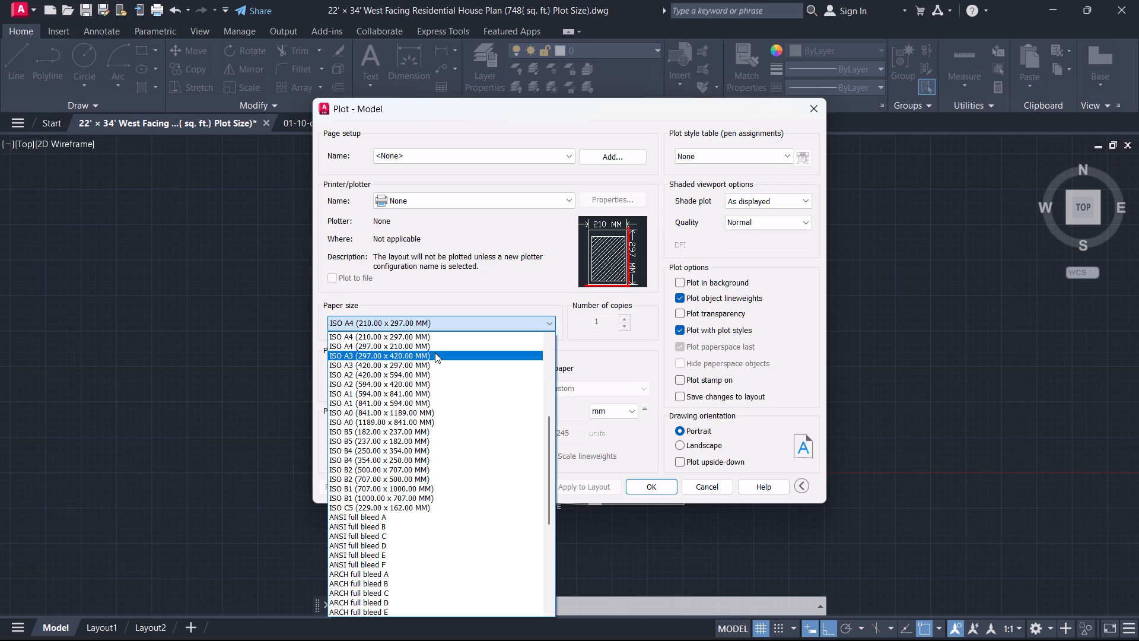
click(436, 347)
click(446, 320)
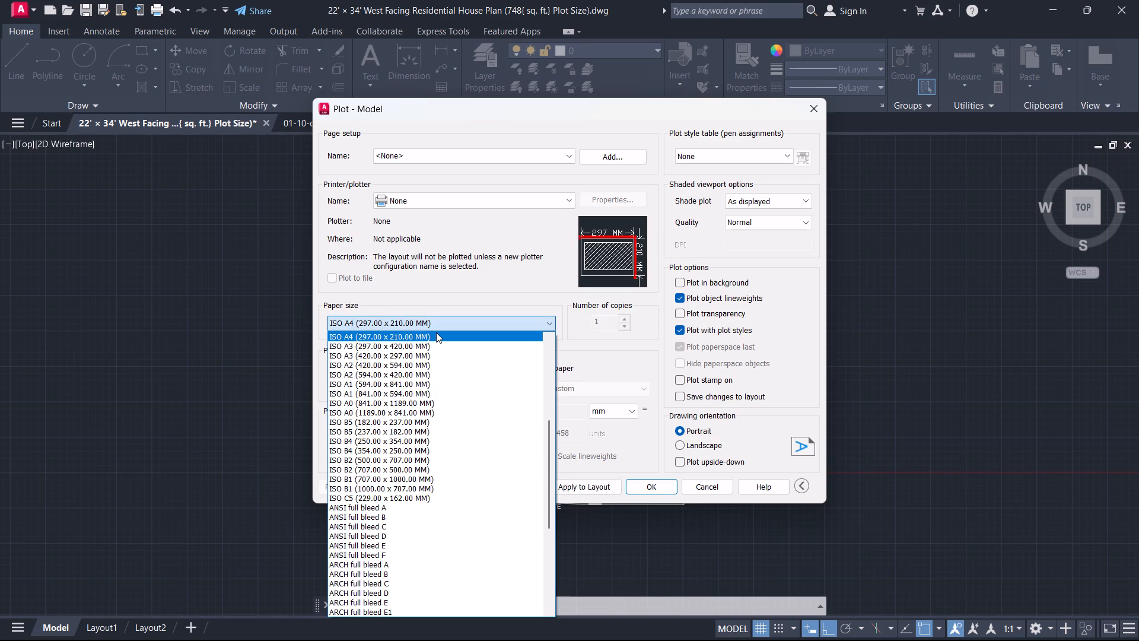
scroll(436, 332, up, 1)
click(434, 358)
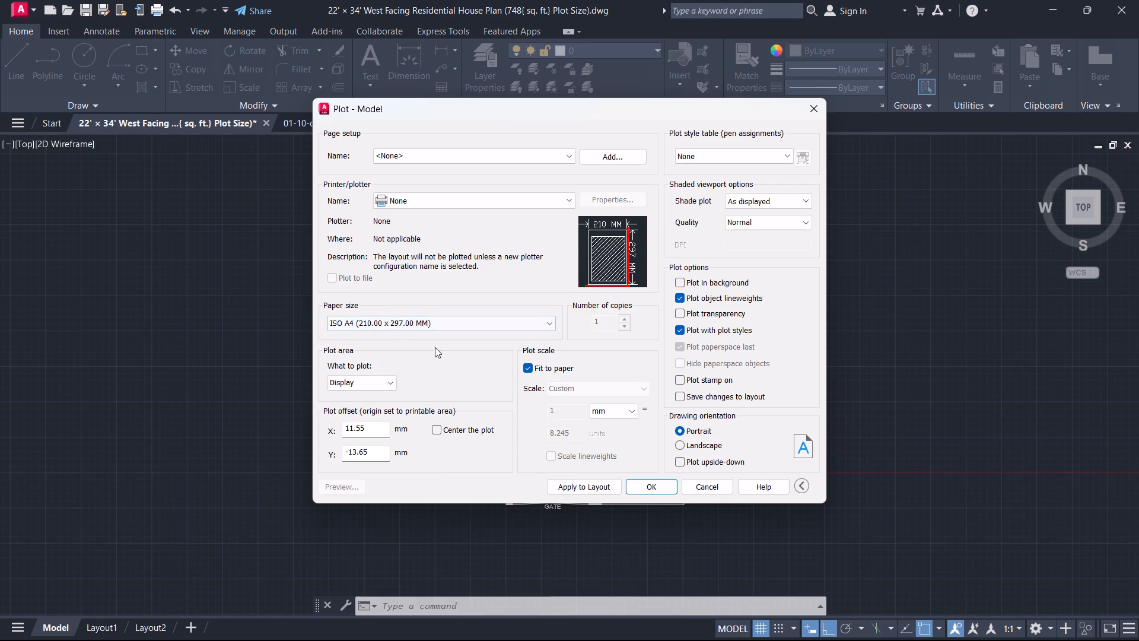
Set the plot area to a window enclosing the whole house plan, including the verandah and the GATE label.
click(396, 383)
click(381, 430)
click(375, 389)
click(372, 424)
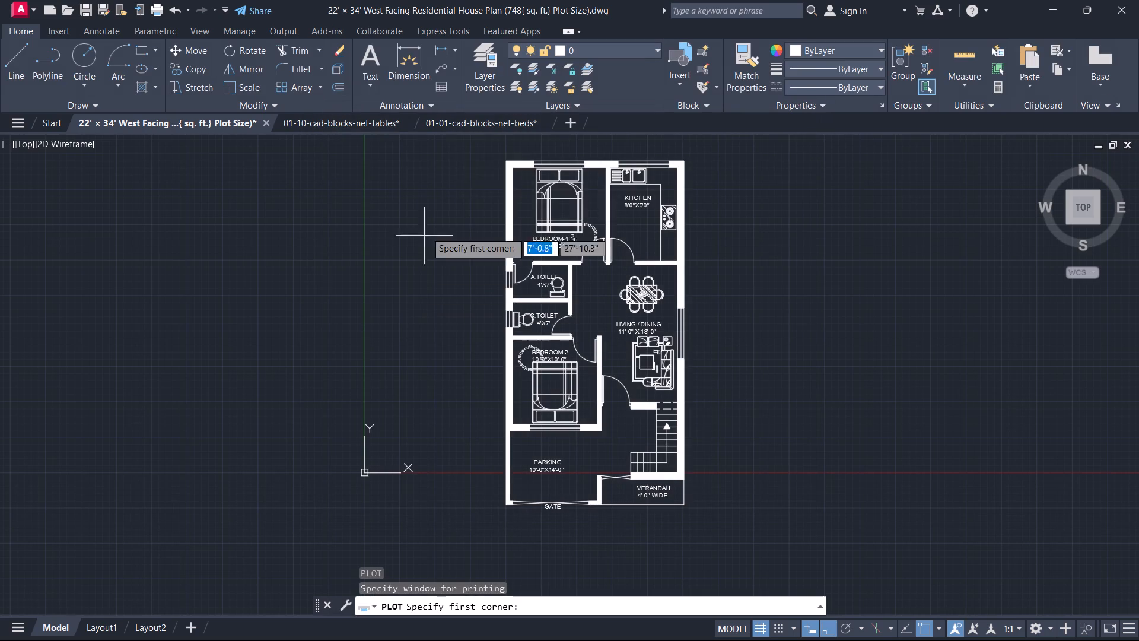
click(498, 147)
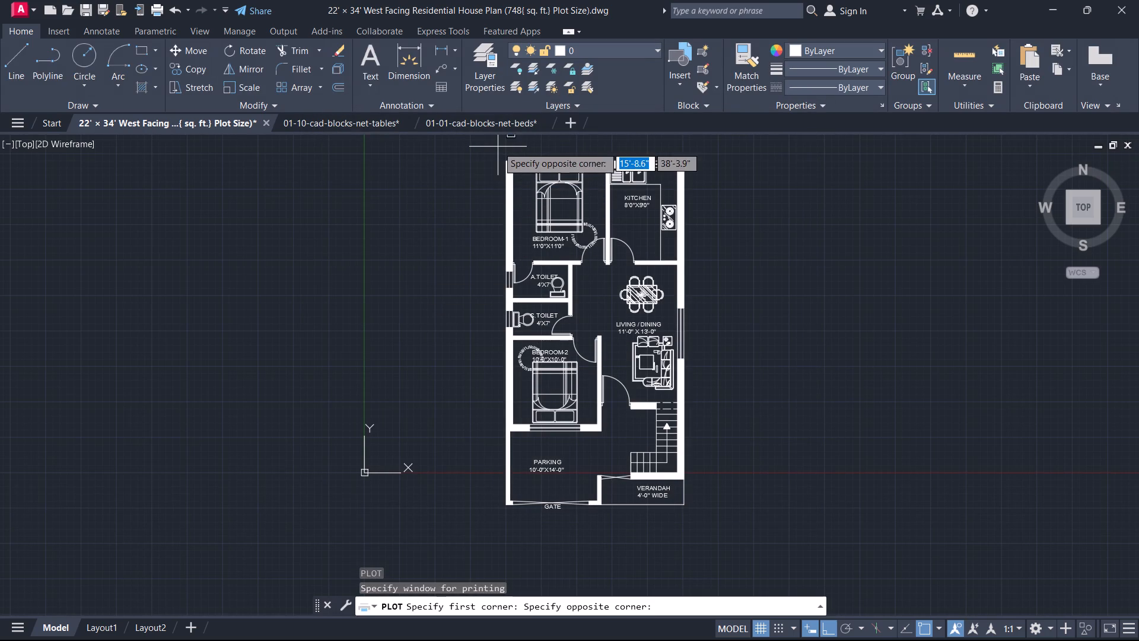
click(692, 519)
Set the plotter to DWG To PDF.pc3, centre the plot, choose Legacy wireframe shading, and apply the settings to the layout.
click(456, 201)
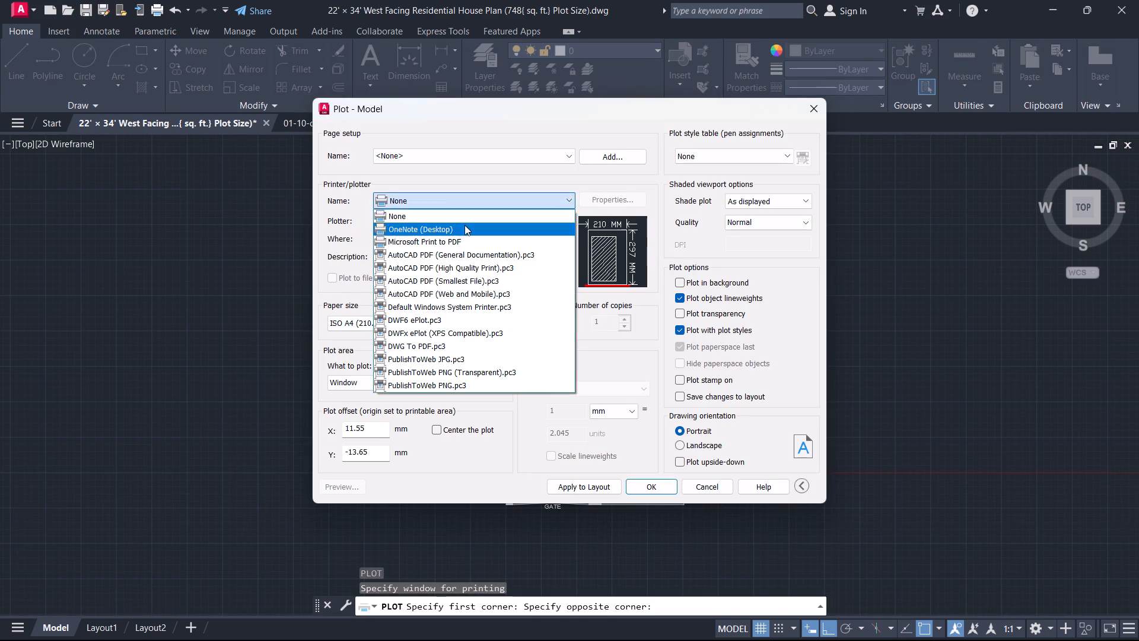
click(501, 344)
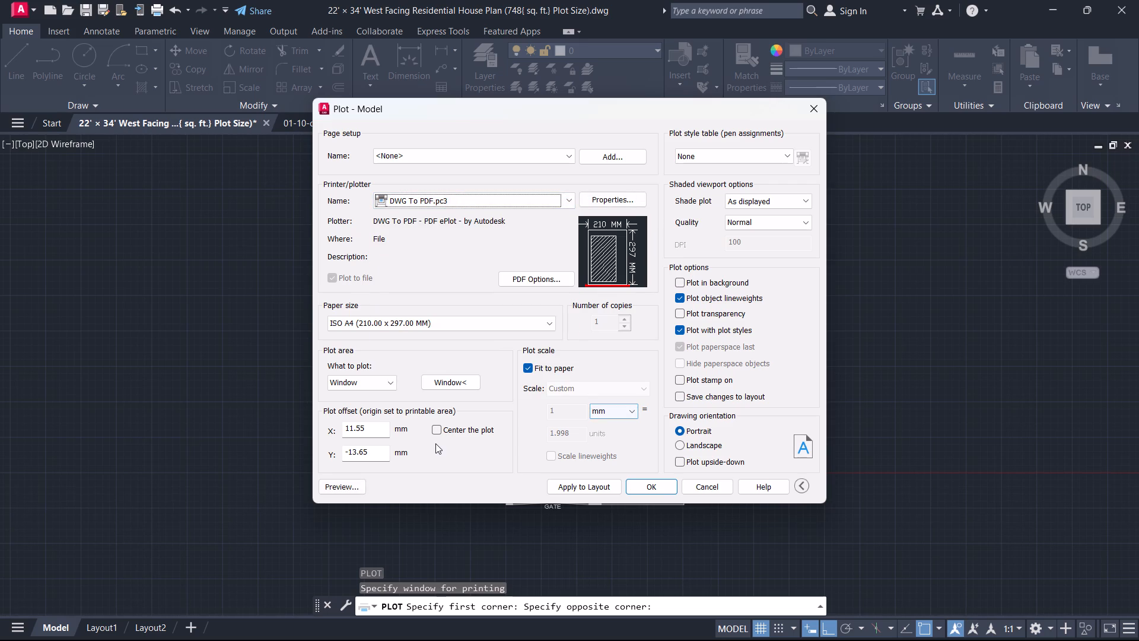
click(442, 426)
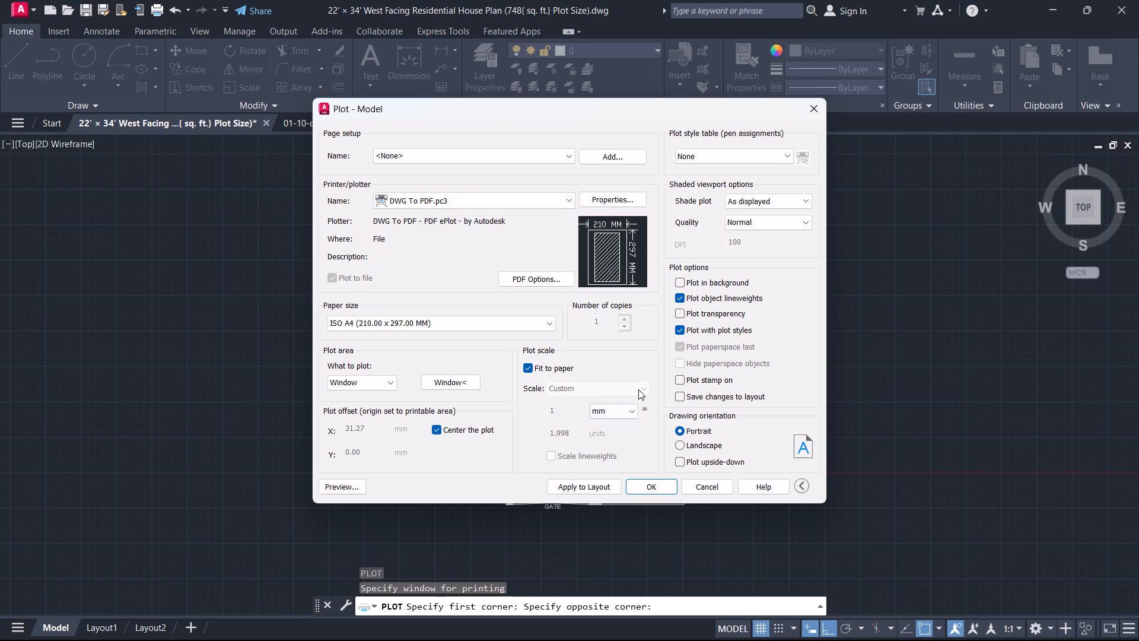
click(774, 192)
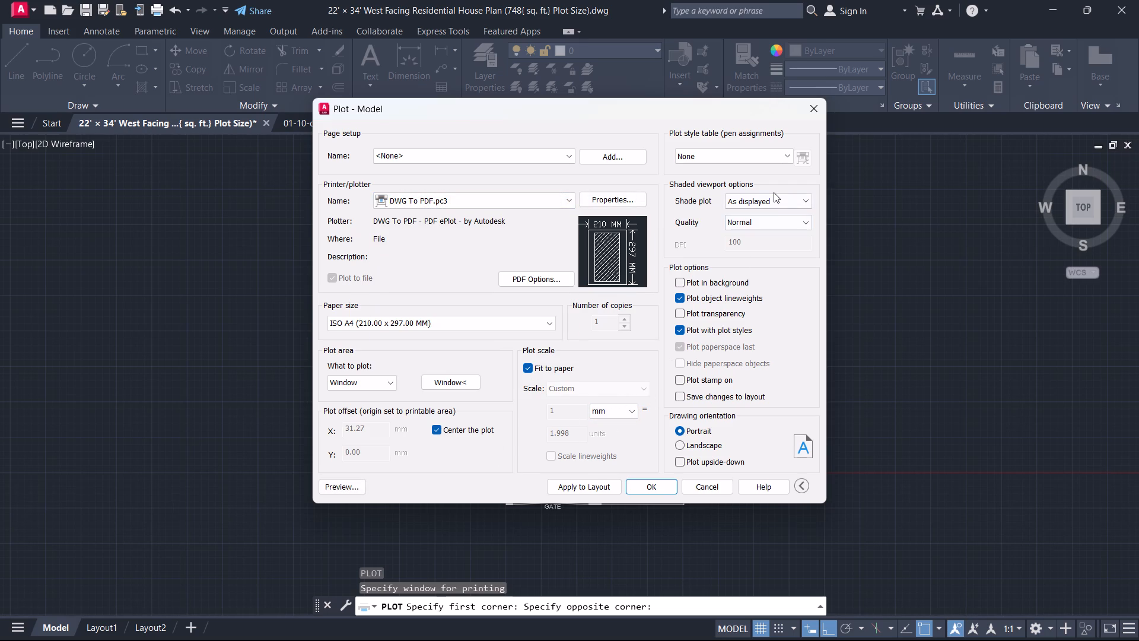
click(775, 192)
click(773, 206)
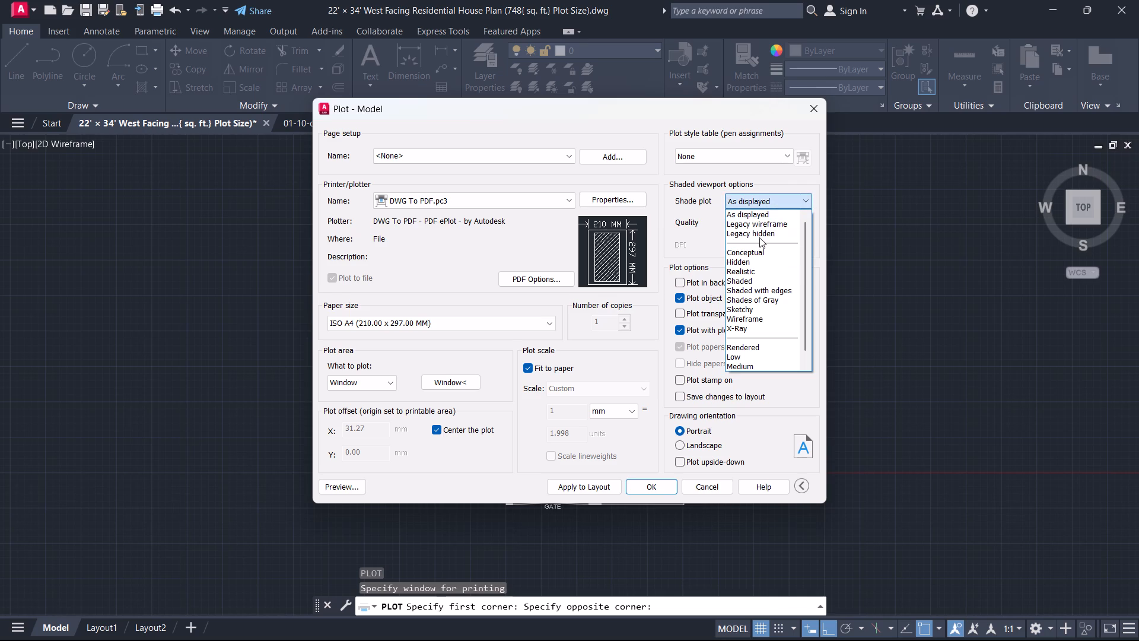
click(765, 226)
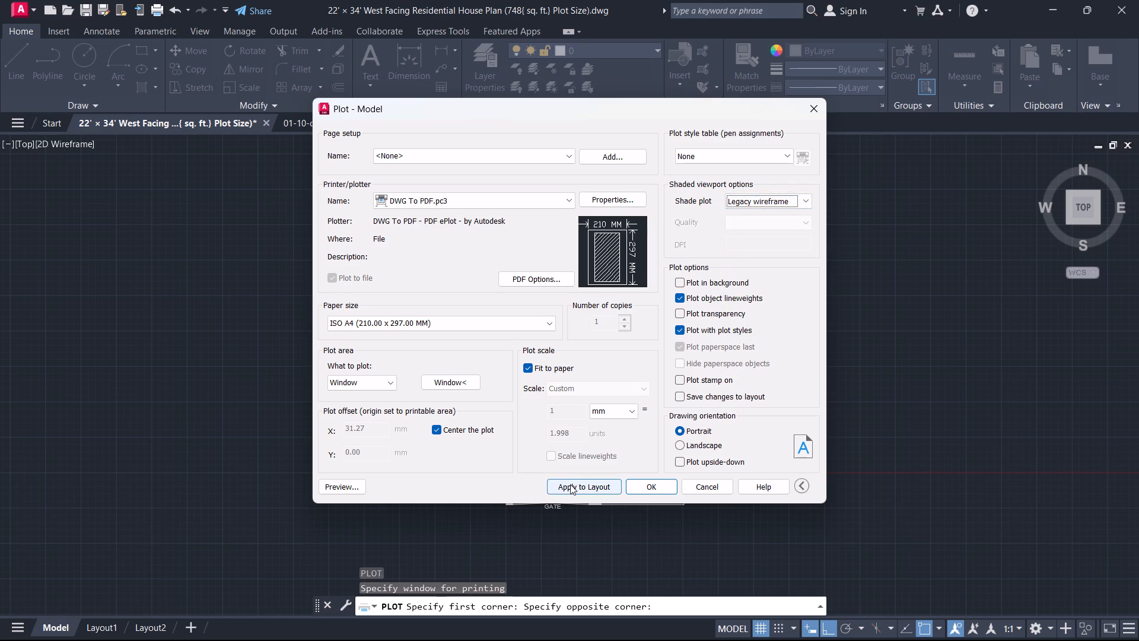
click(570, 484)
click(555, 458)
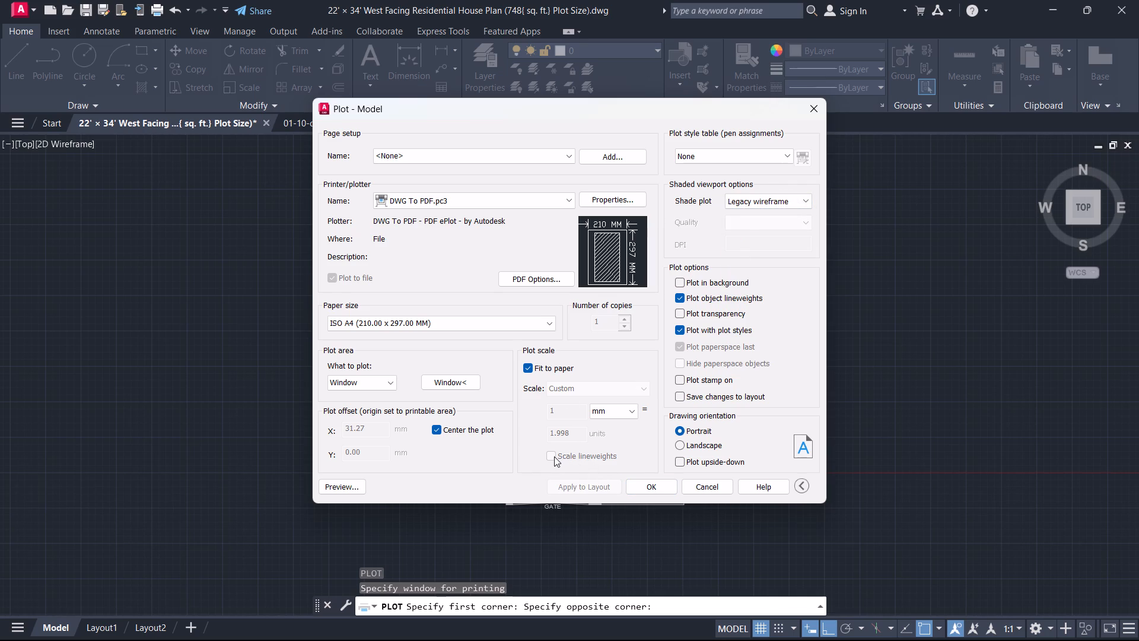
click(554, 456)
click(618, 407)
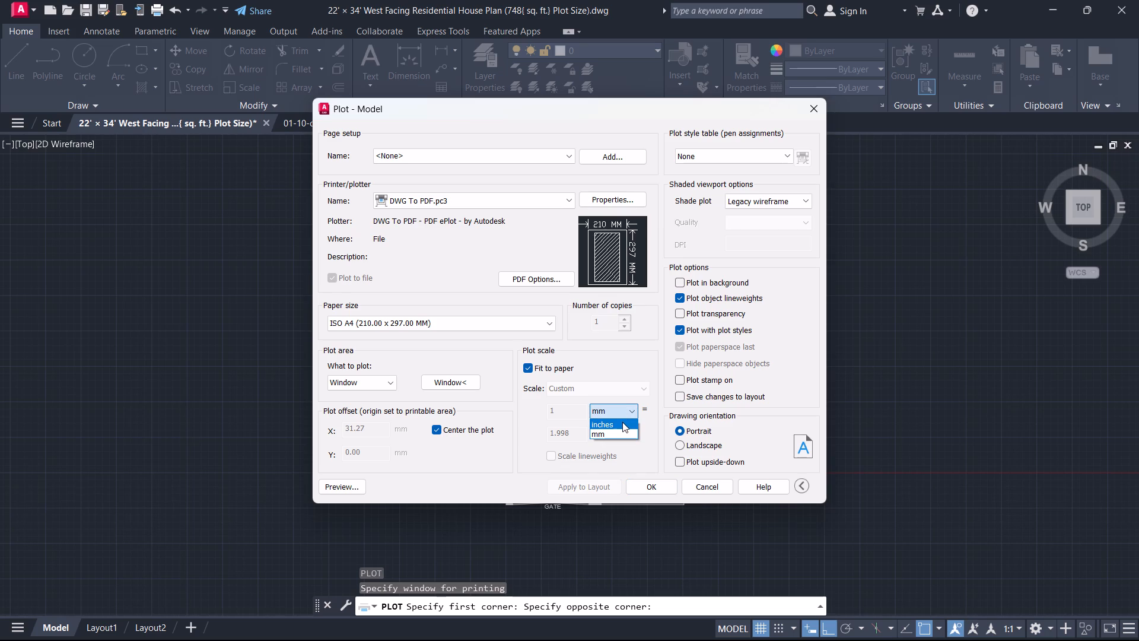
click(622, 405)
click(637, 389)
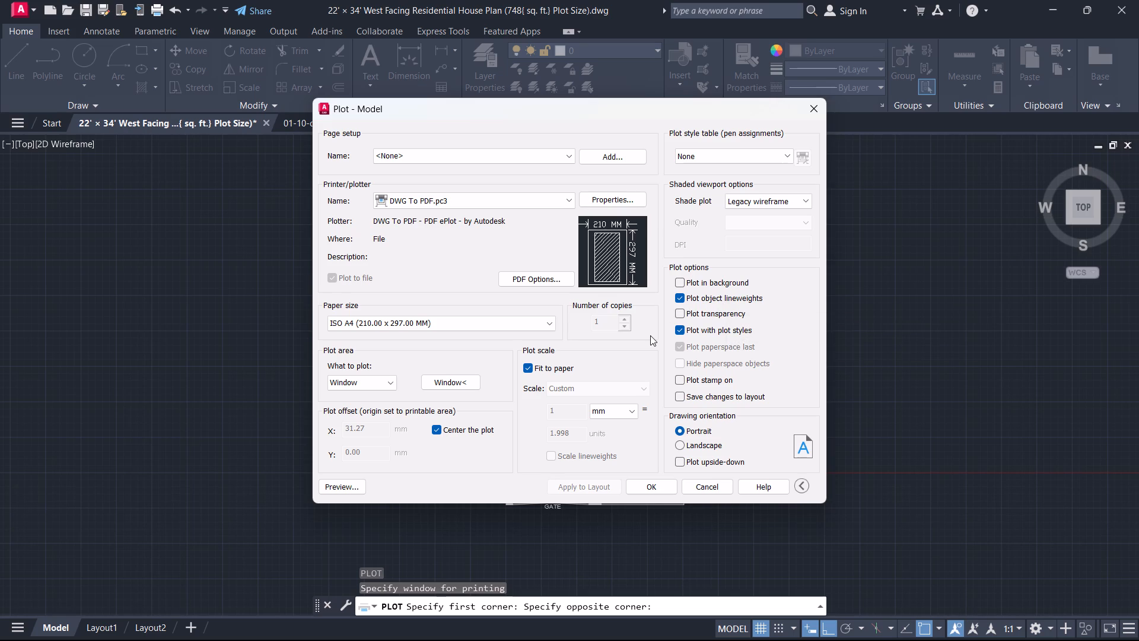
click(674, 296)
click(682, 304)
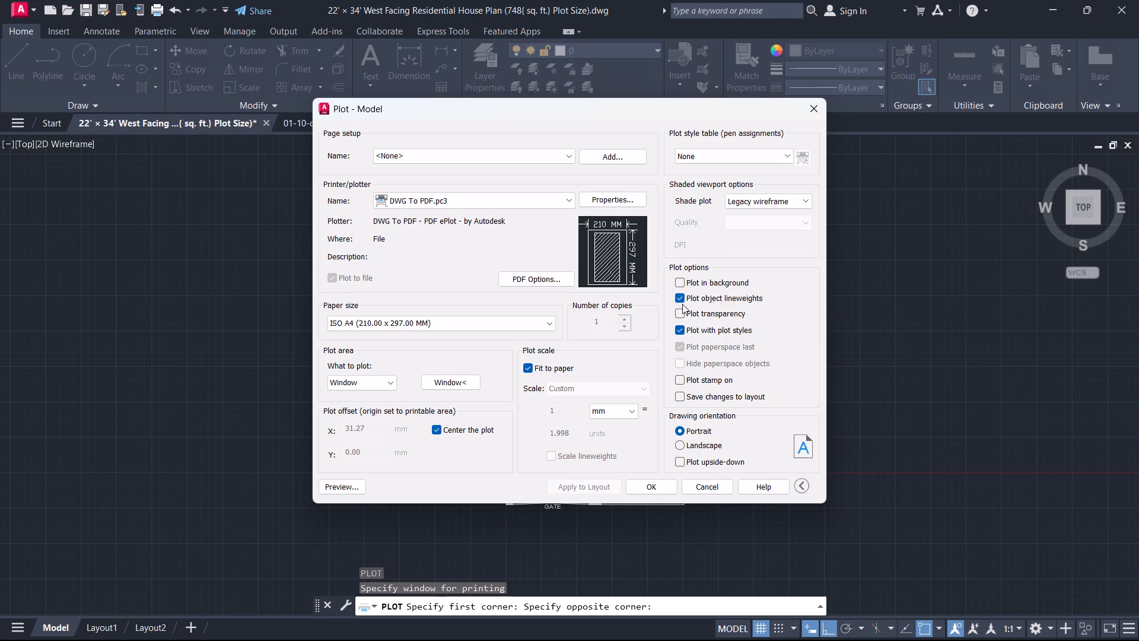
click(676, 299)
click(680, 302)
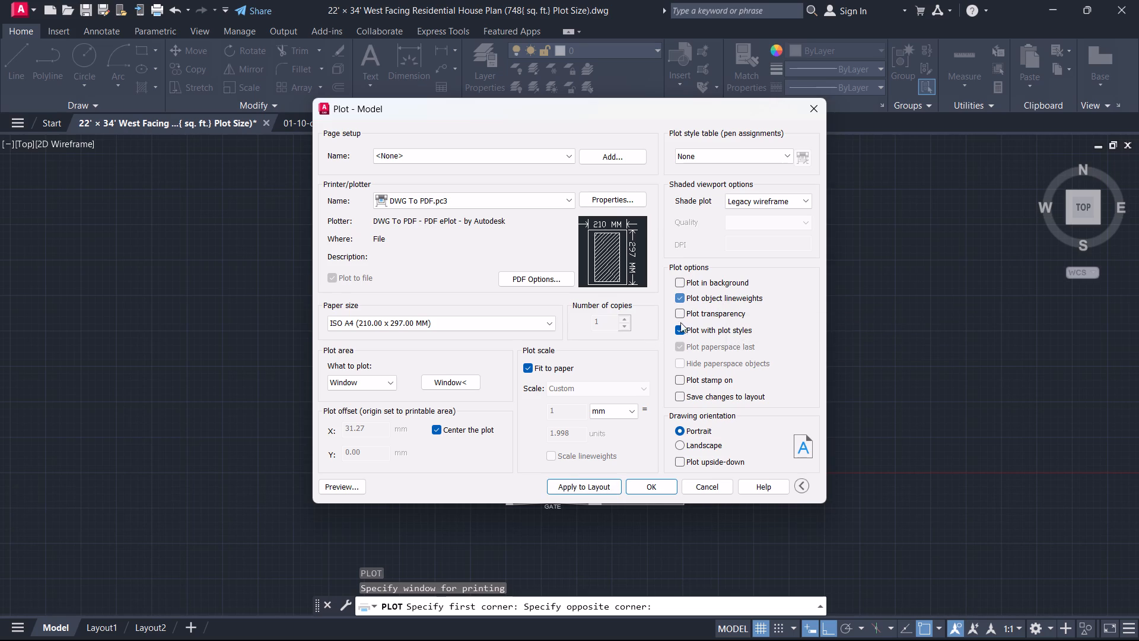
Plot the plan to a PDF with the suggested file name in the SYMBIOSIS SOLUTIONS internship folder on the Desktop.
click(607, 491)
click(640, 494)
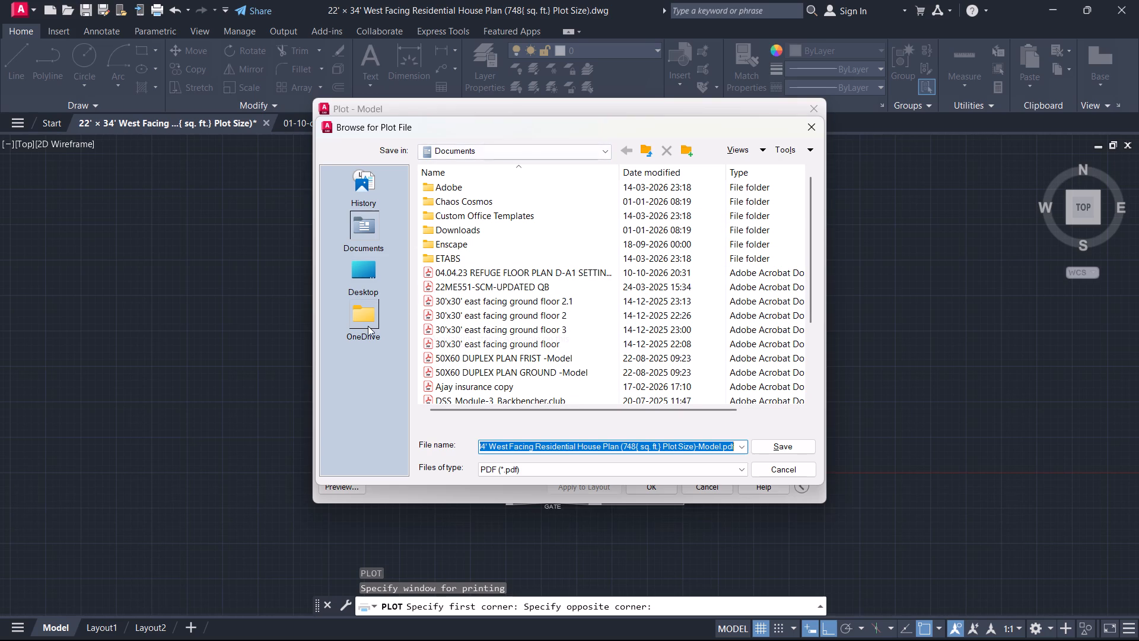
click(366, 326)
click(354, 259)
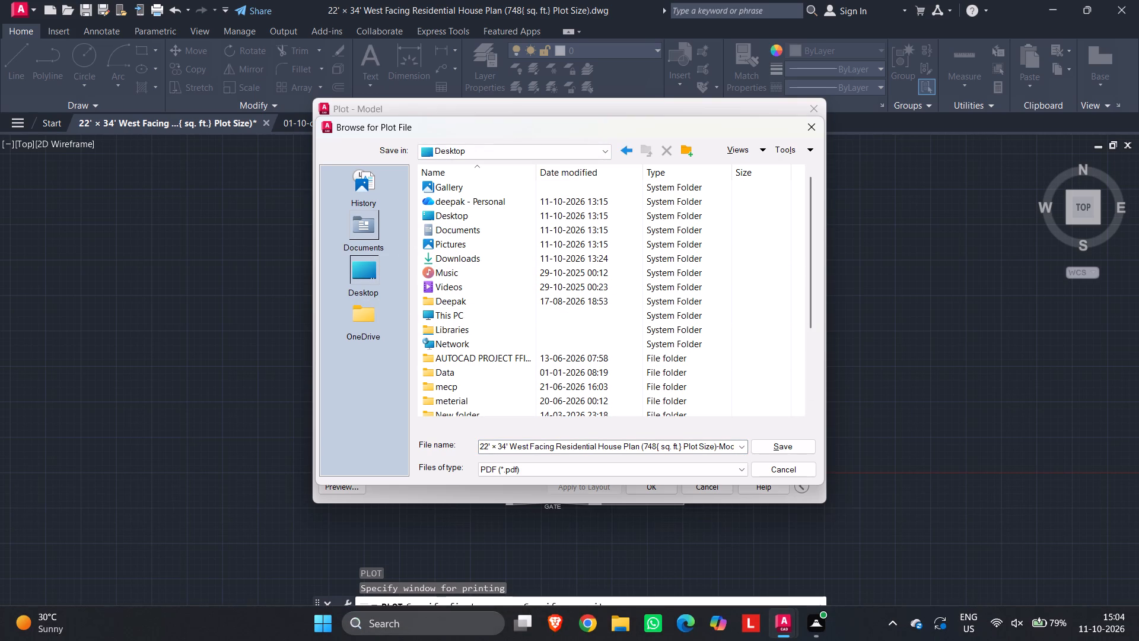
scroll(502, 401, down, 1)
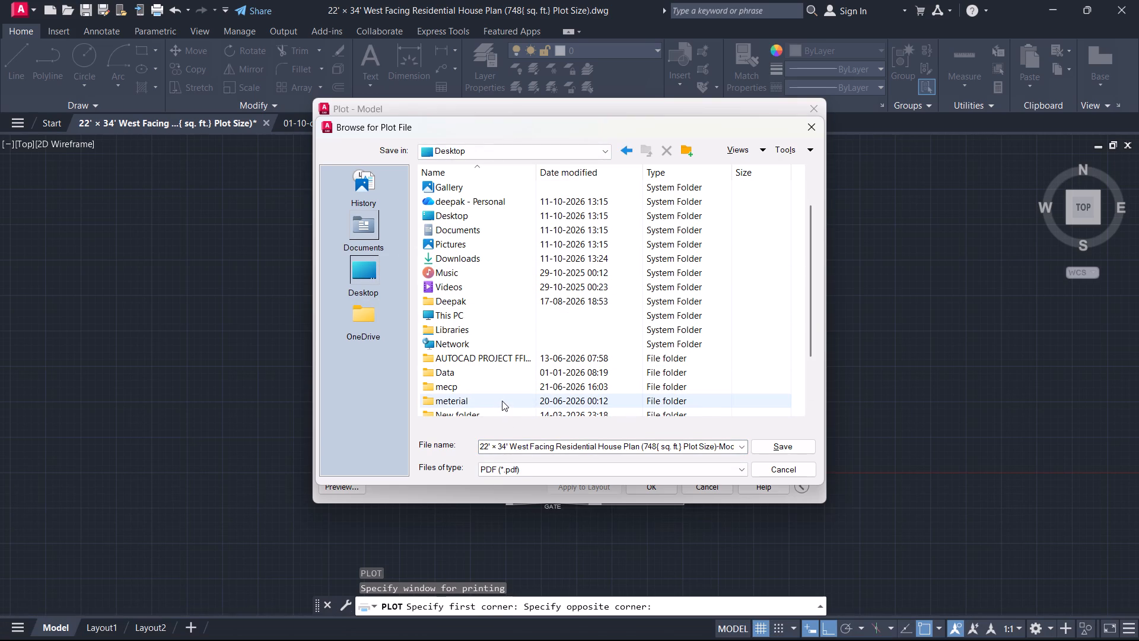
click(510, 384)
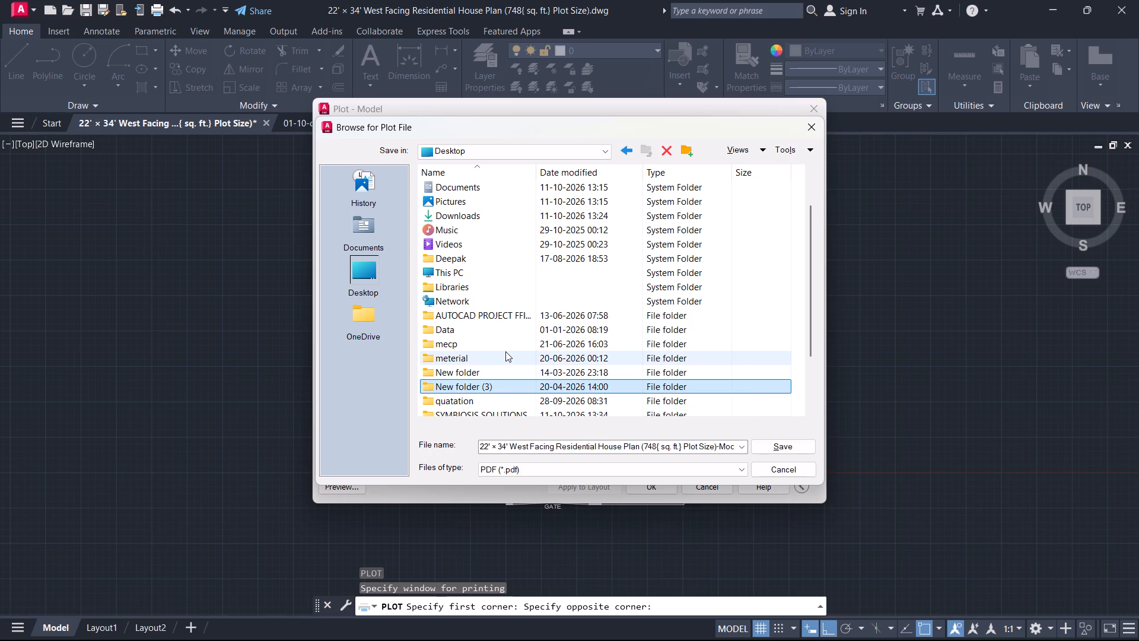
click(505, 351)
click(511, 332)
scroll(484, 297, down, 4)
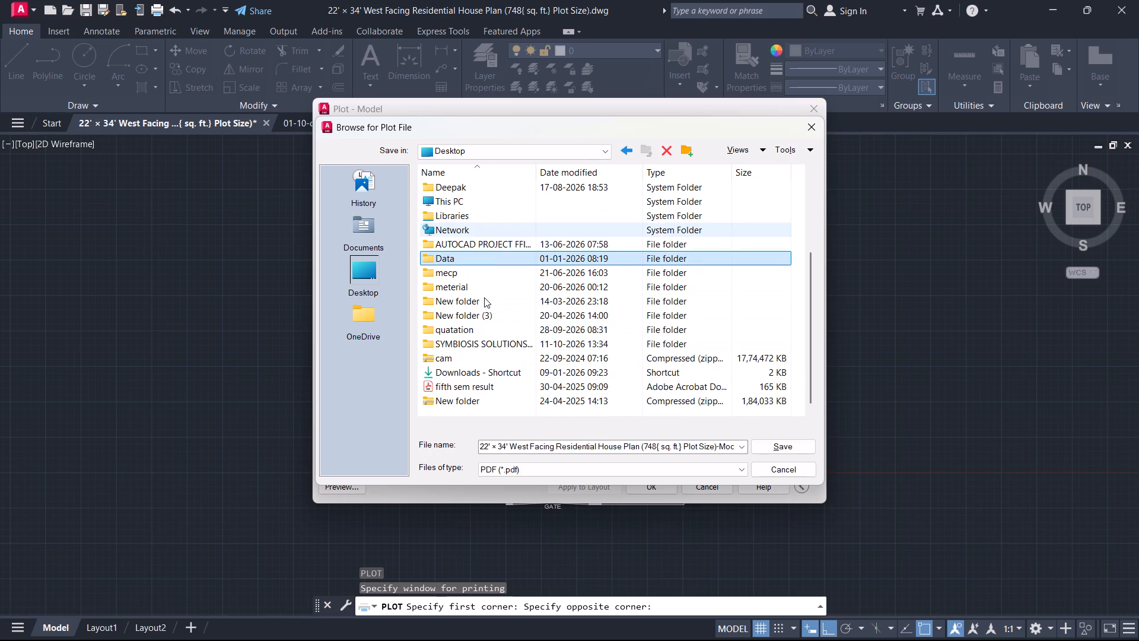
double_click(470, 340)
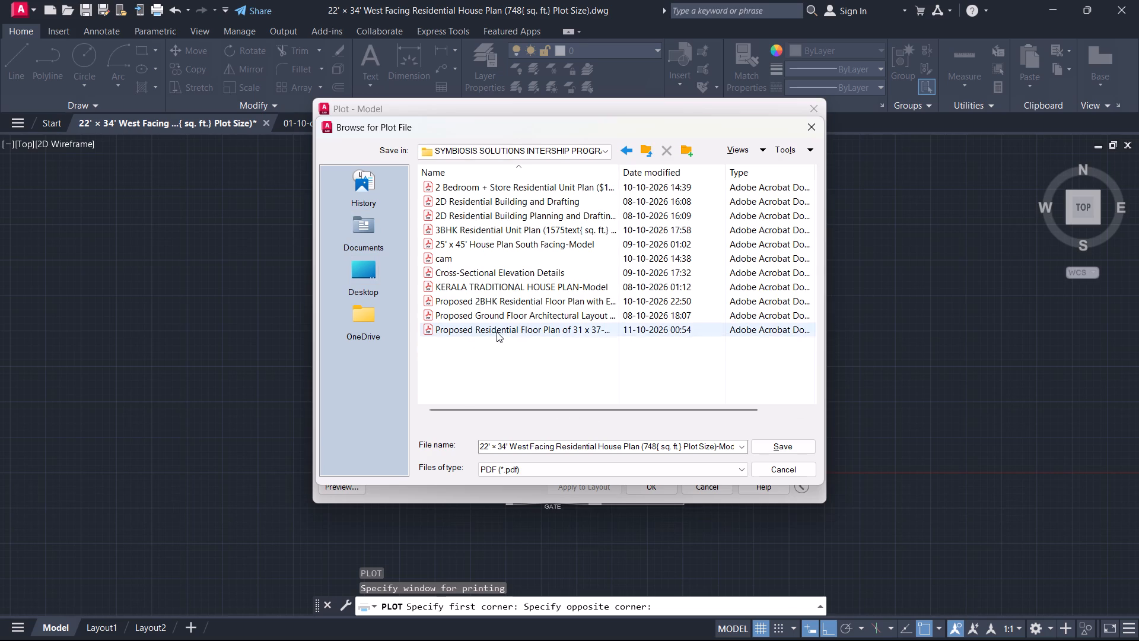
click(783, 450)
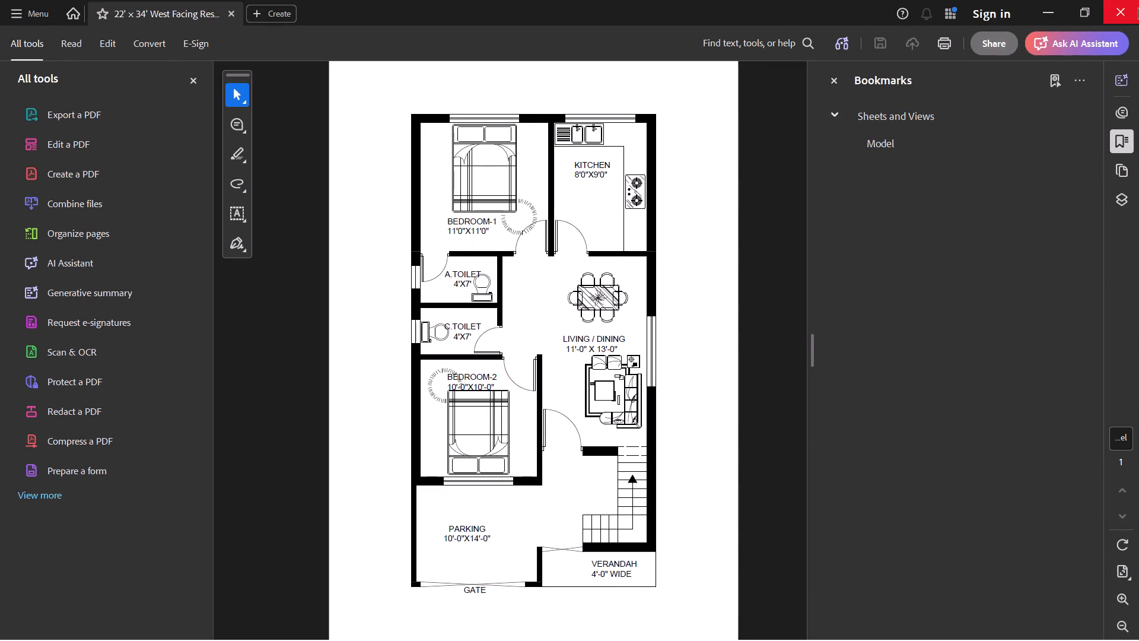
Close the plotted PDF in Adobe Acrobat, return to AutoCAD, and save the house plan drawing.
click(1138, 9)
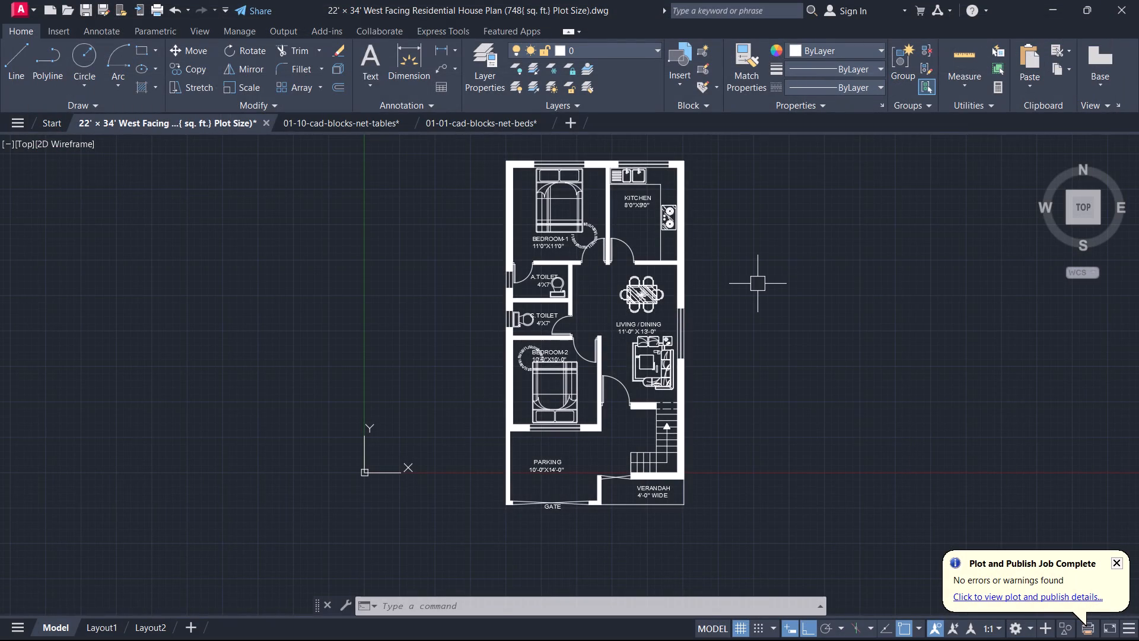
scroll(761, 280, up, 1)
middle_drag(761, 280, 769, 281)
scroll(773, 280, down, 1)
key(ctrl+s)
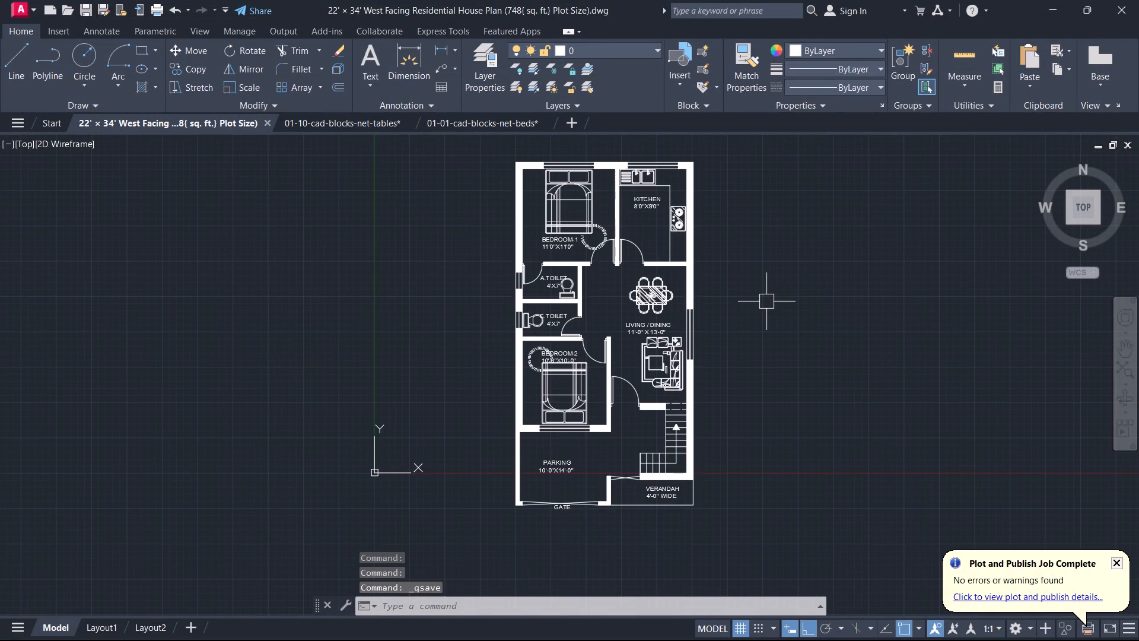
Turn off command logging with LOGFILEOFF.
text(LOG)
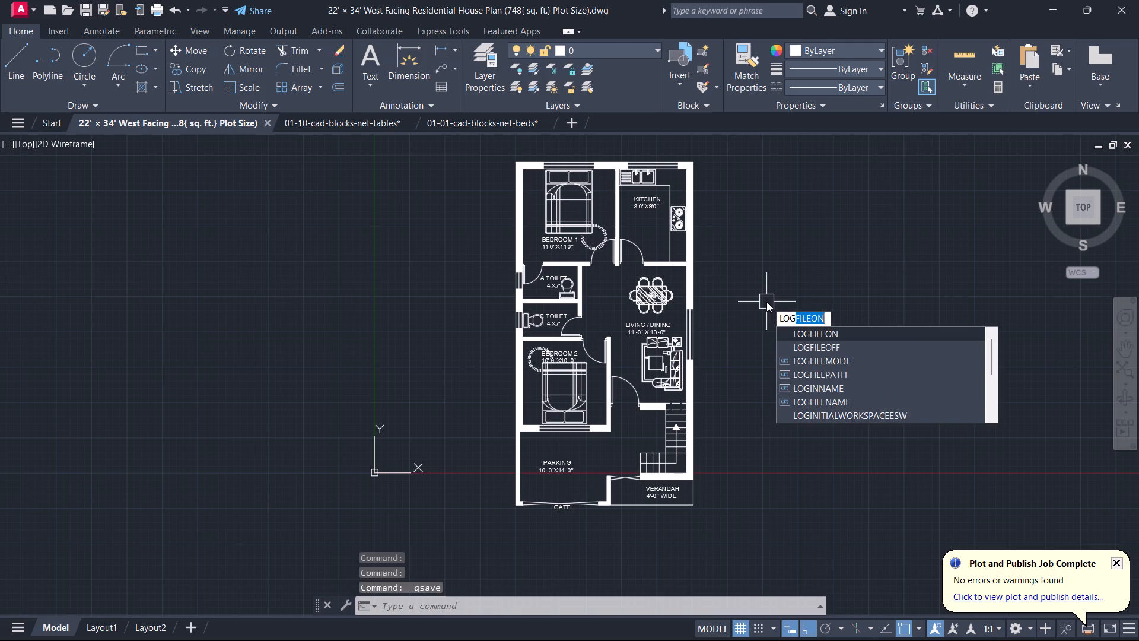
key(Down)
key(Return)
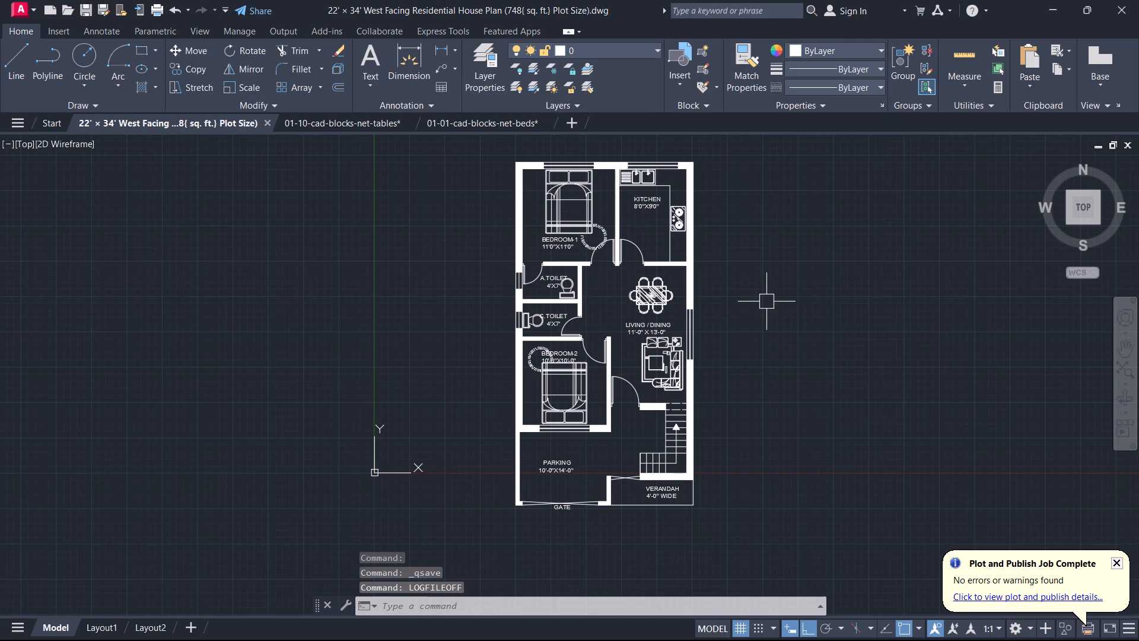
Close the house plan drawing and quit AutoCAD, discarding changes to the tables and beds block drawings.
click(266, 122)
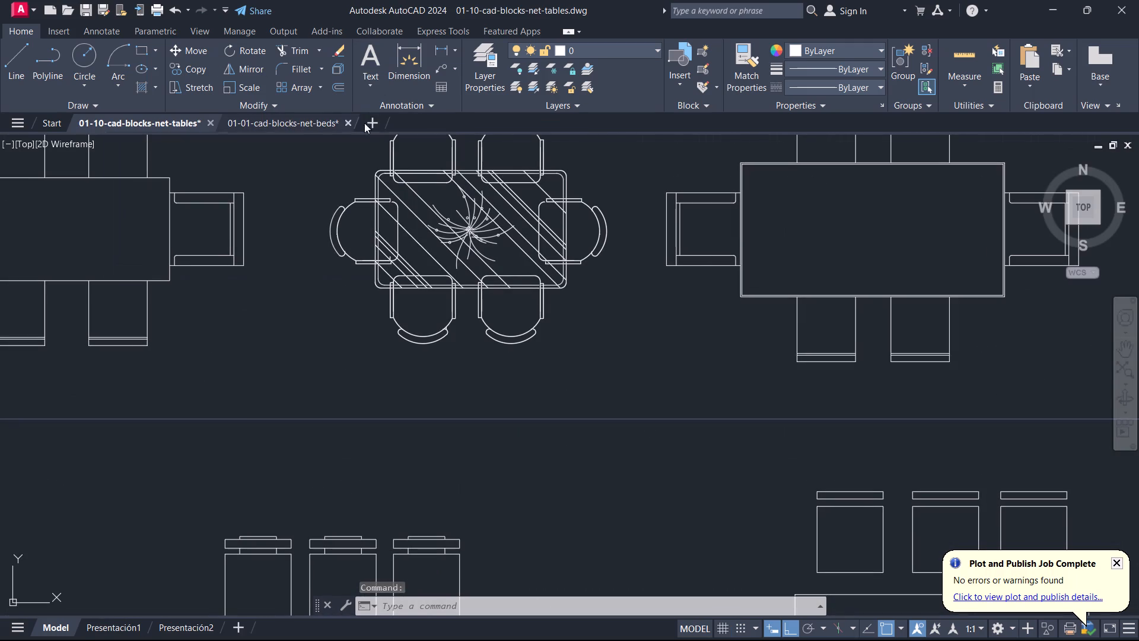
click(1138, 0)
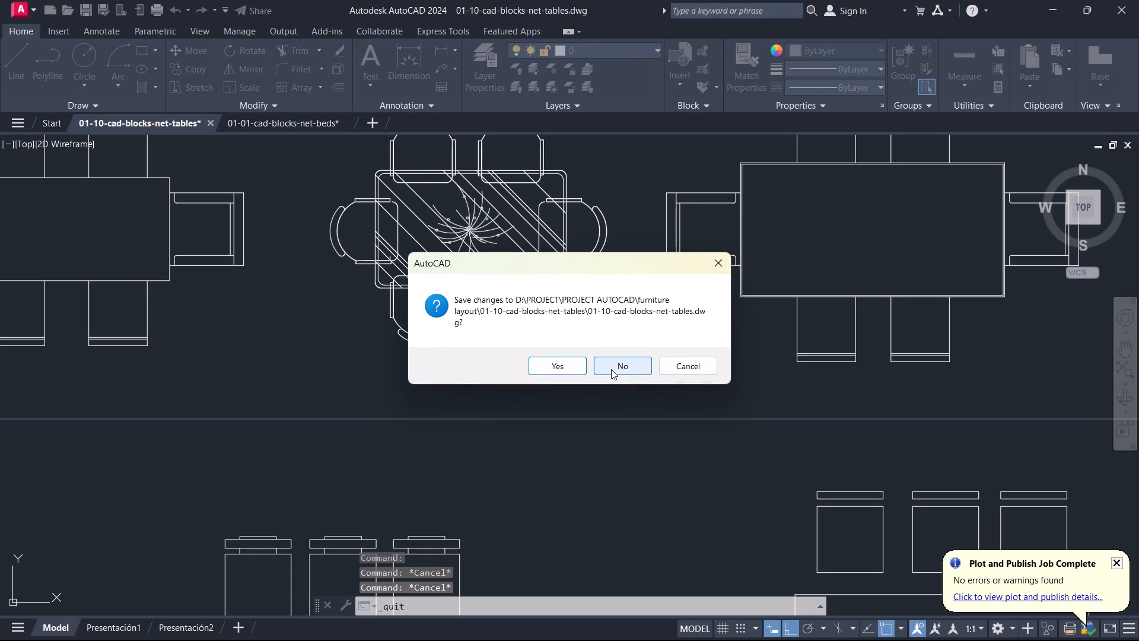
click(611, 369)
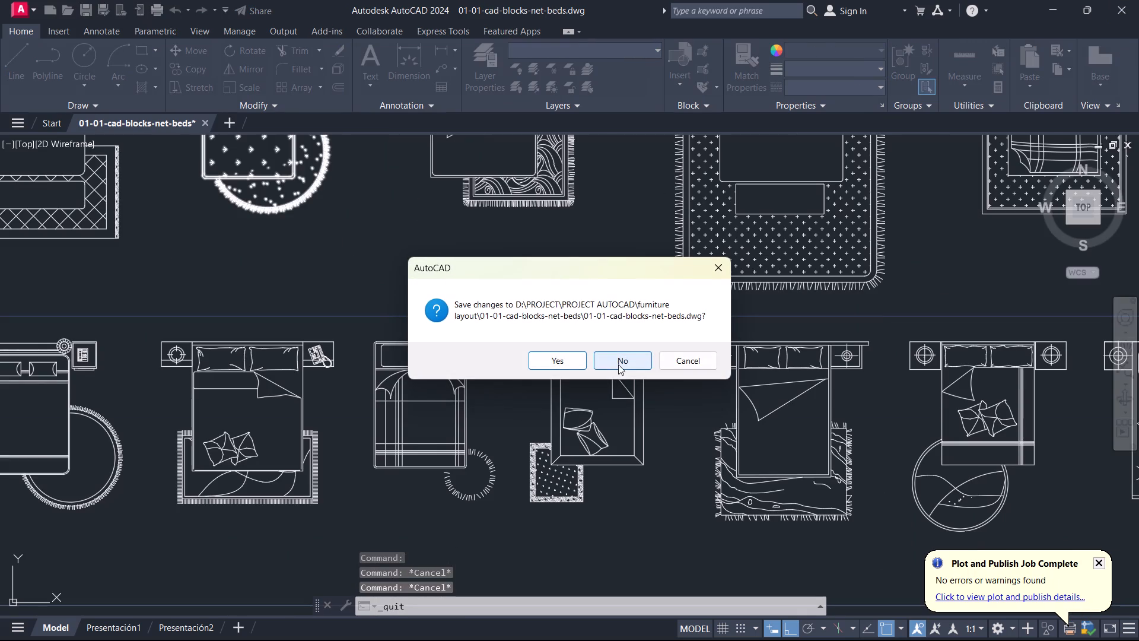
click(618, 364)
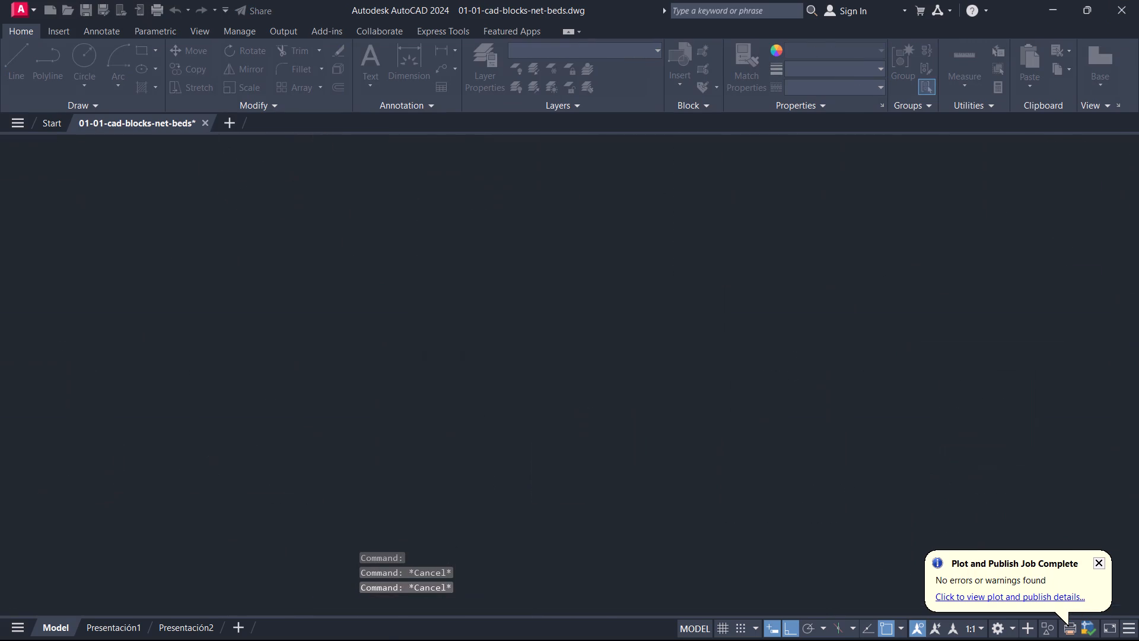